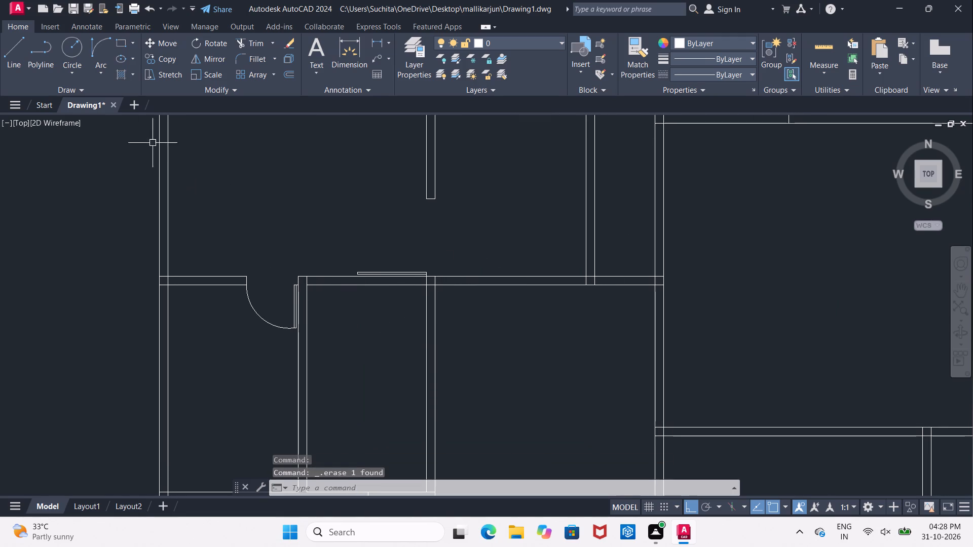
Draw the door swing arc from the partition's corner above the opening to the free end of the horizontal leaf.
click(97, 49)
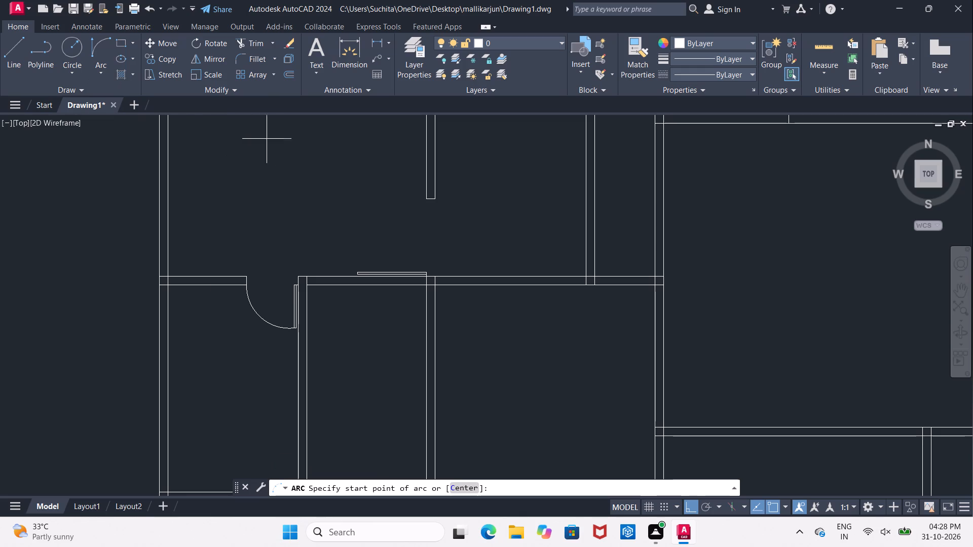
click(426, 200)
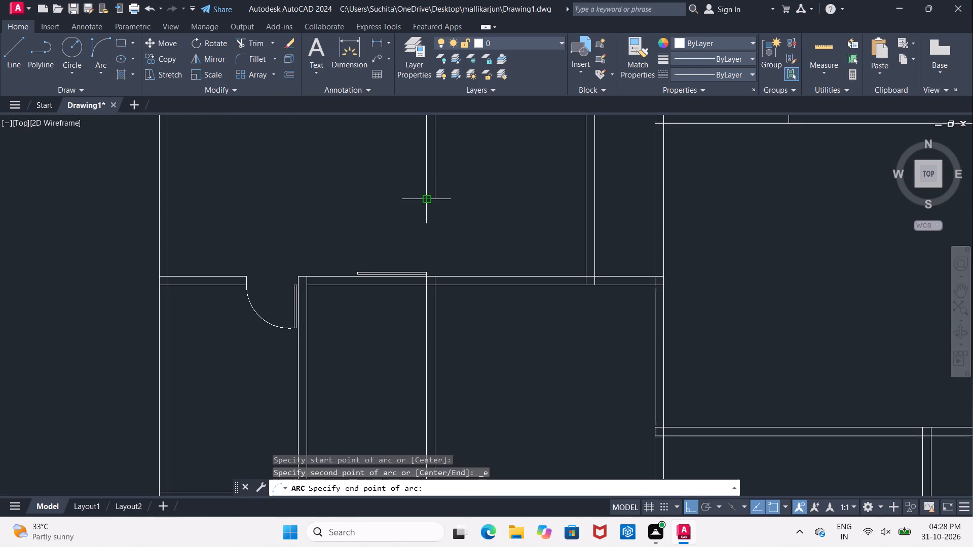
scroll(368, 236, up, 2)
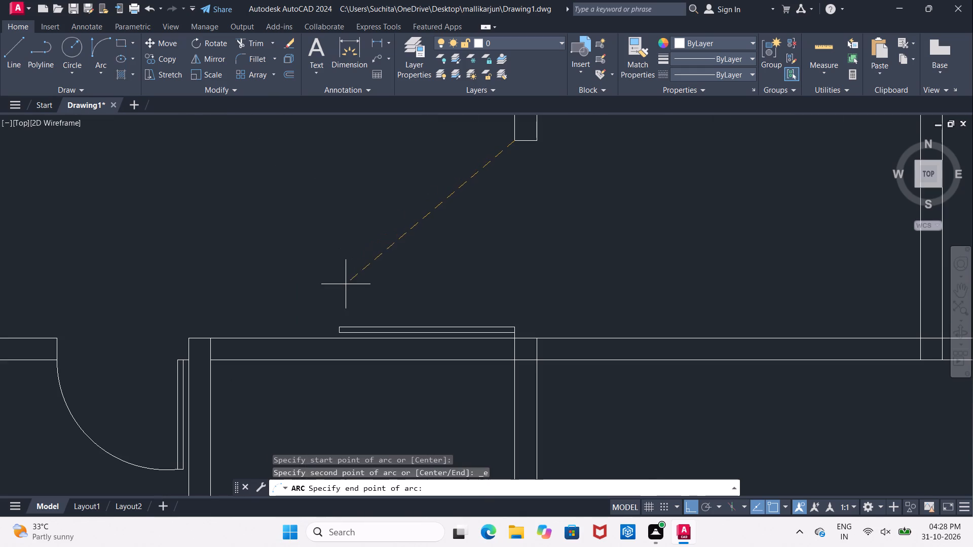
click(338, 325)
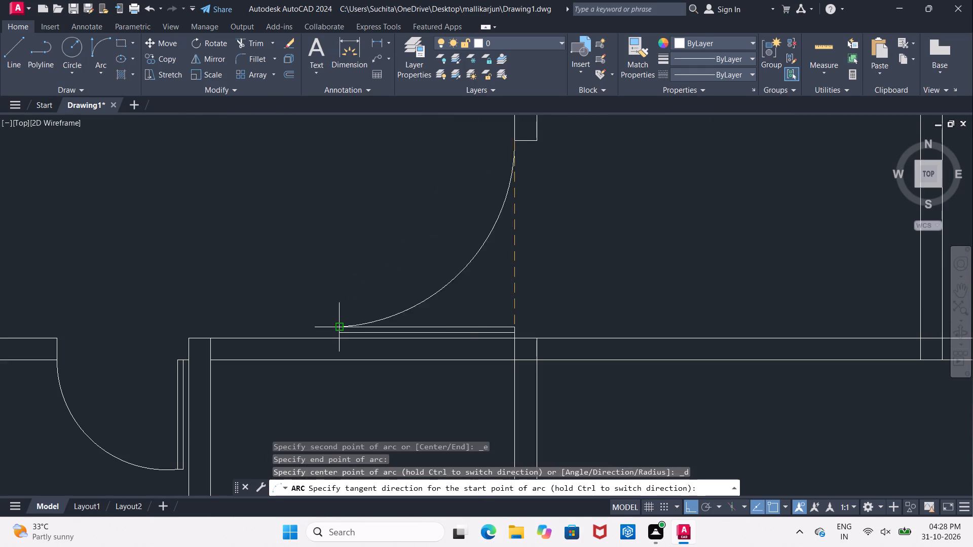
click(308, 267)
scroll(302, 269, down, 2)
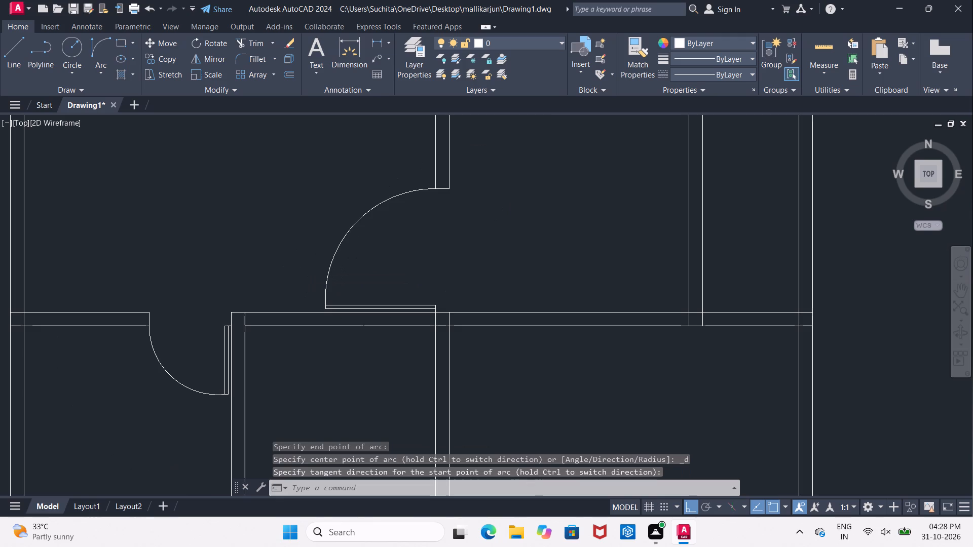
Examine the small room with the new door and the rooms around it.
scroll(296, 270, down, 2)
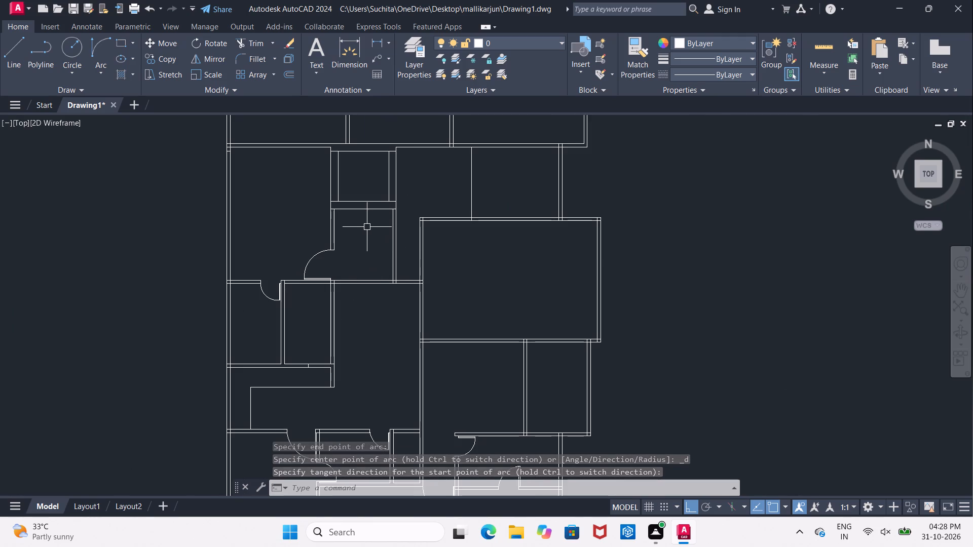
middle_drag(367, 227, 364, 240)
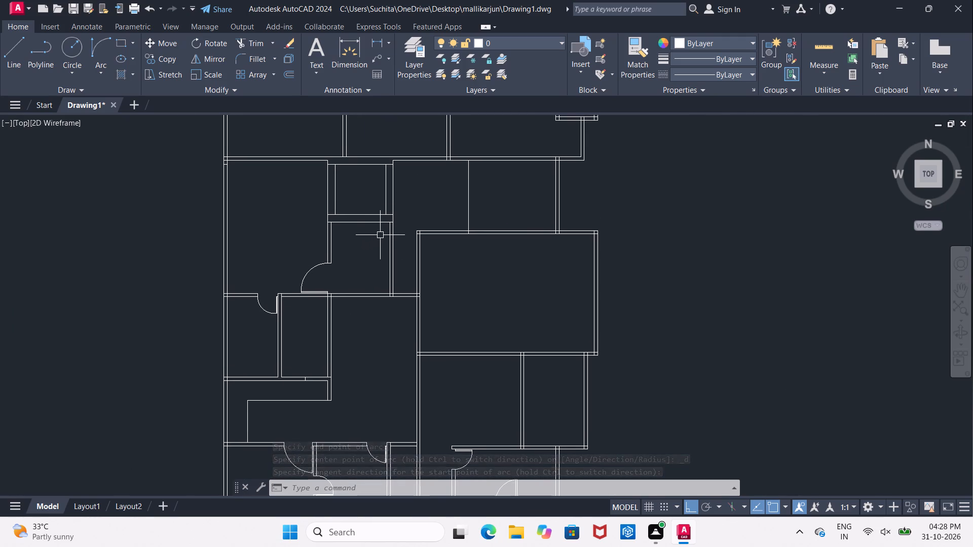
scroll(380, 235, up, 3)
middle_drag(392, 217, 350, 248)
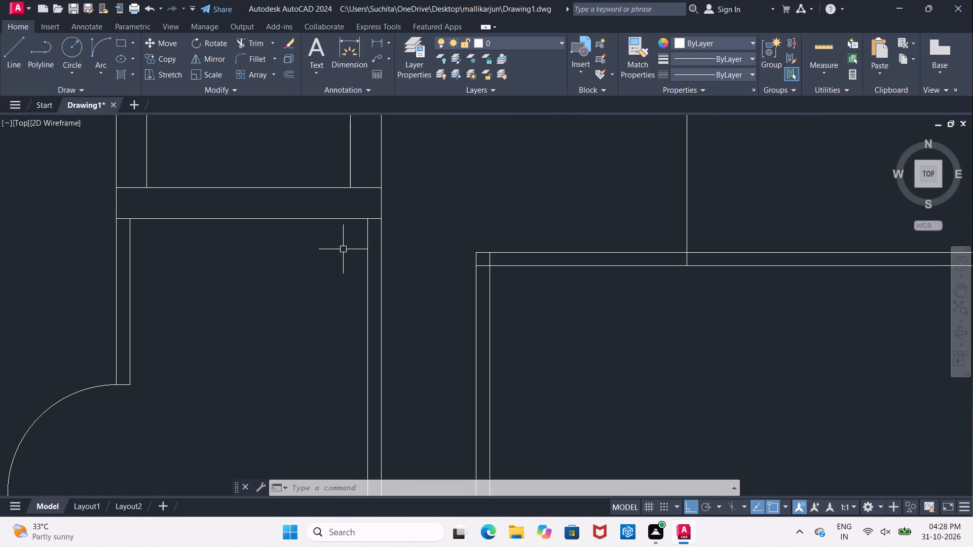
scroll(343, 249, down, 4)
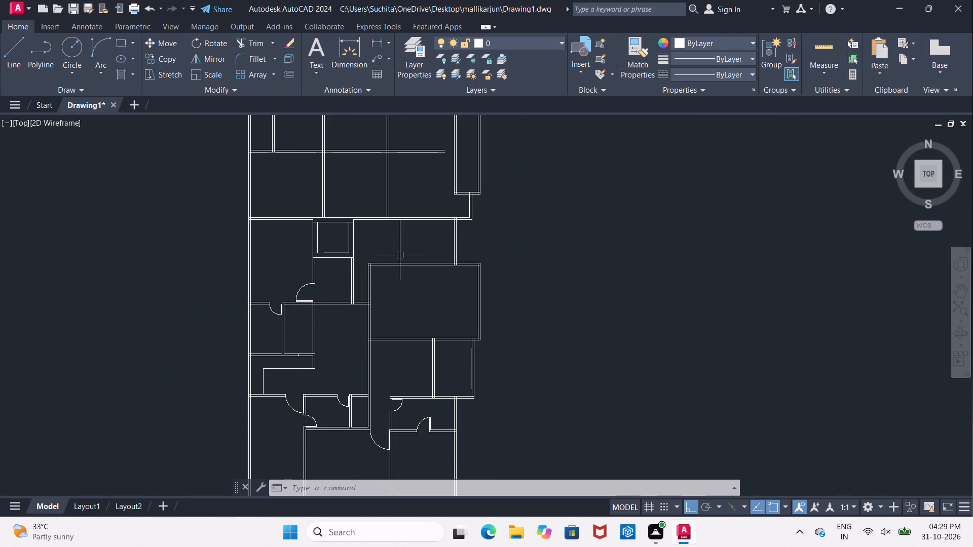
scroll(391, 261, up, 1)
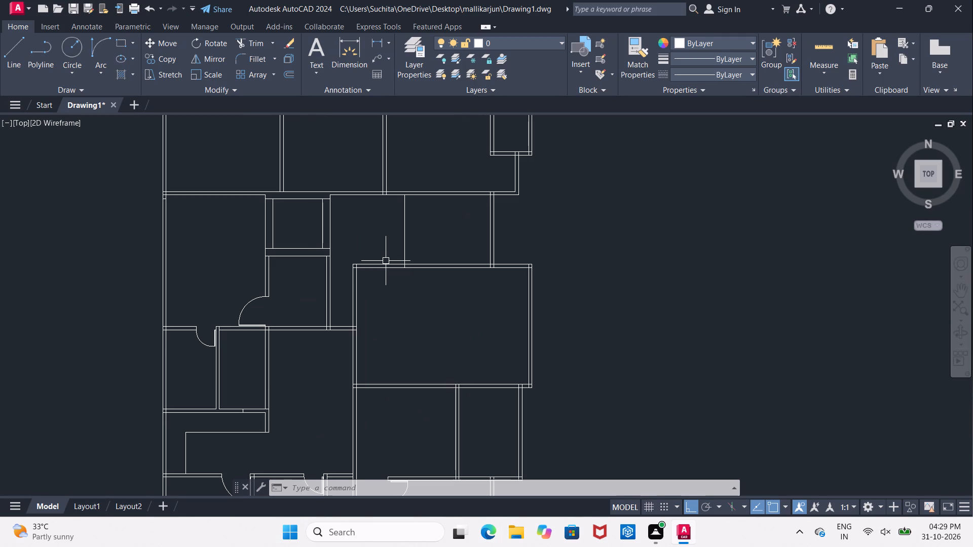
scroll(385, 261, down, 2)
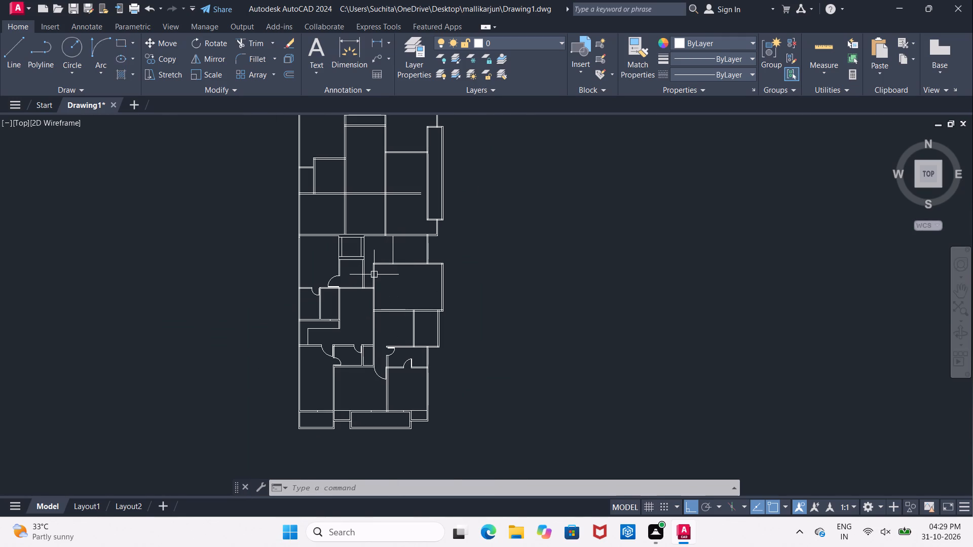
scroll(372, 270, up, 3)
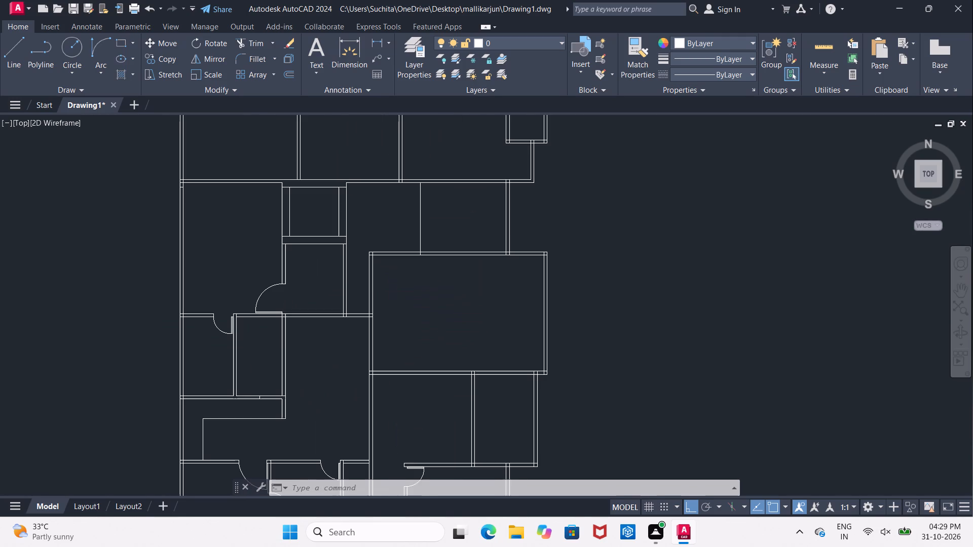
scroll(372, 270, down, 1)
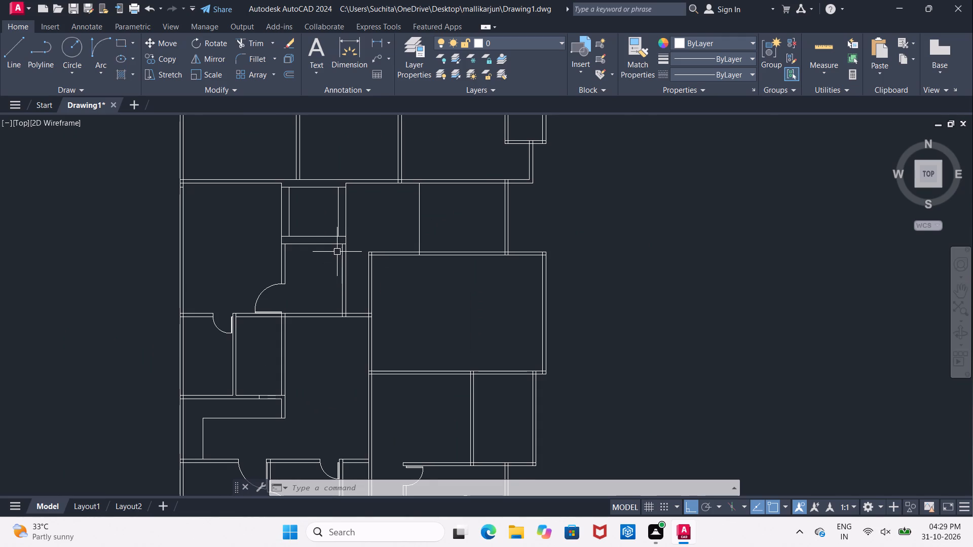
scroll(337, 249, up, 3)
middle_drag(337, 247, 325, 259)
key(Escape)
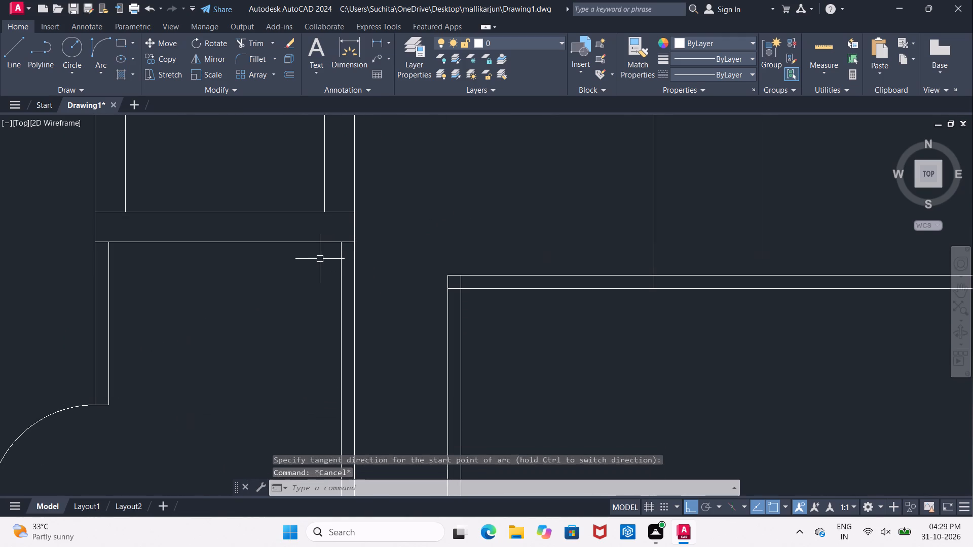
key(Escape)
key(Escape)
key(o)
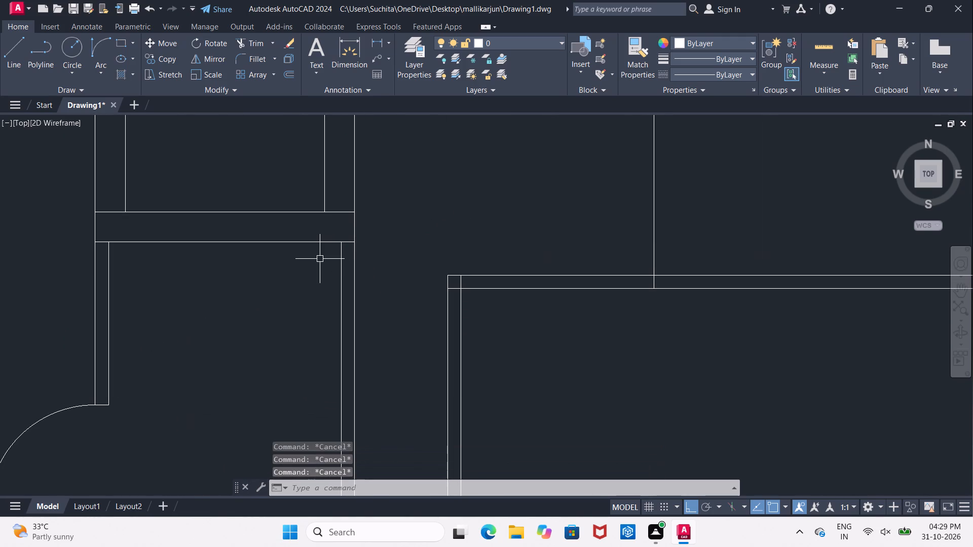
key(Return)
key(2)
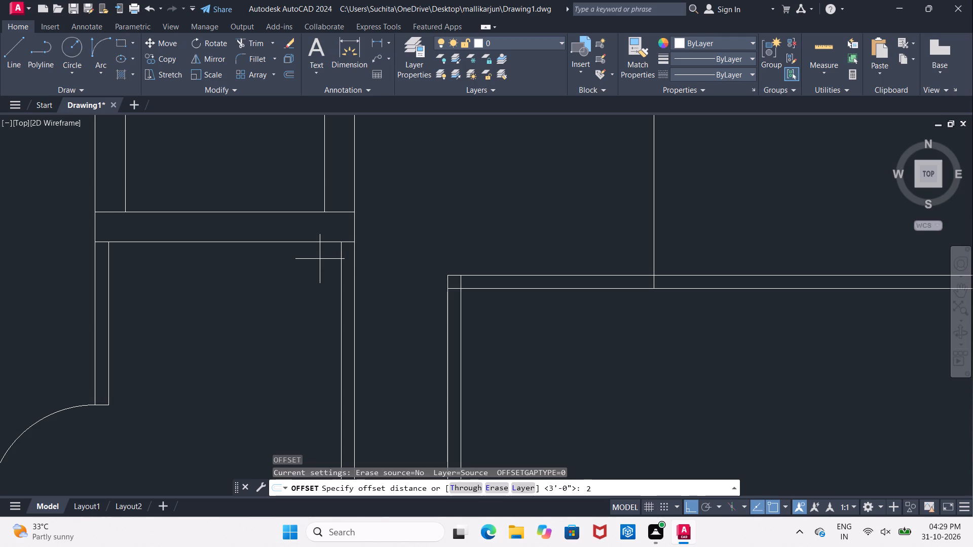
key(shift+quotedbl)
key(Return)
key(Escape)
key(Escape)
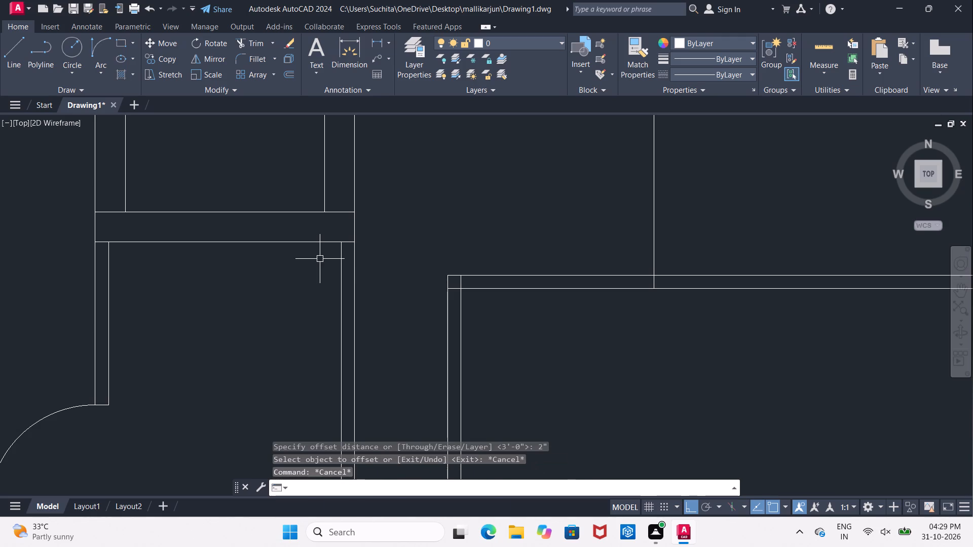
Offset the outer line of the small room's right-hand vertical wall inward by 1", and offset the resulting line another 1" inward.
key(o)
key(Return)
text(1")
key(Return)
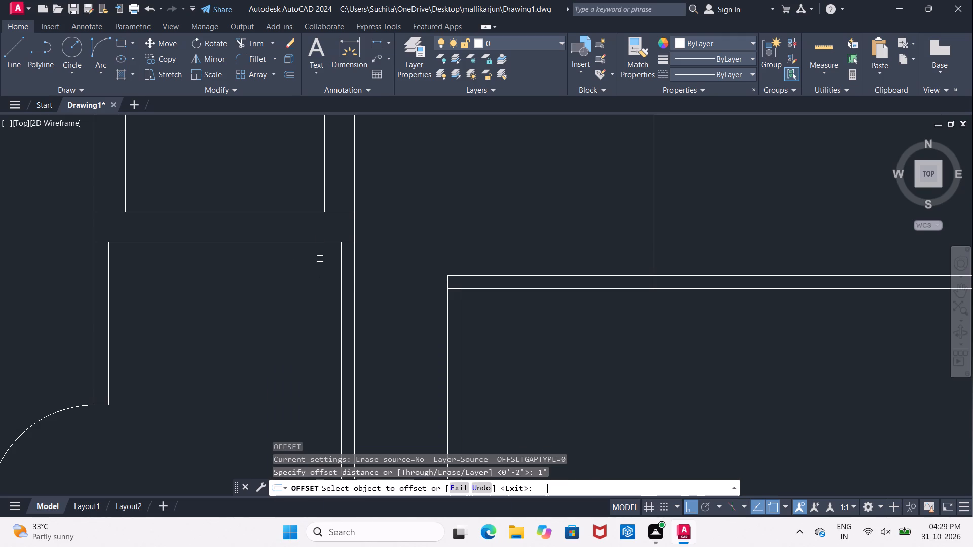
click(353, 271)
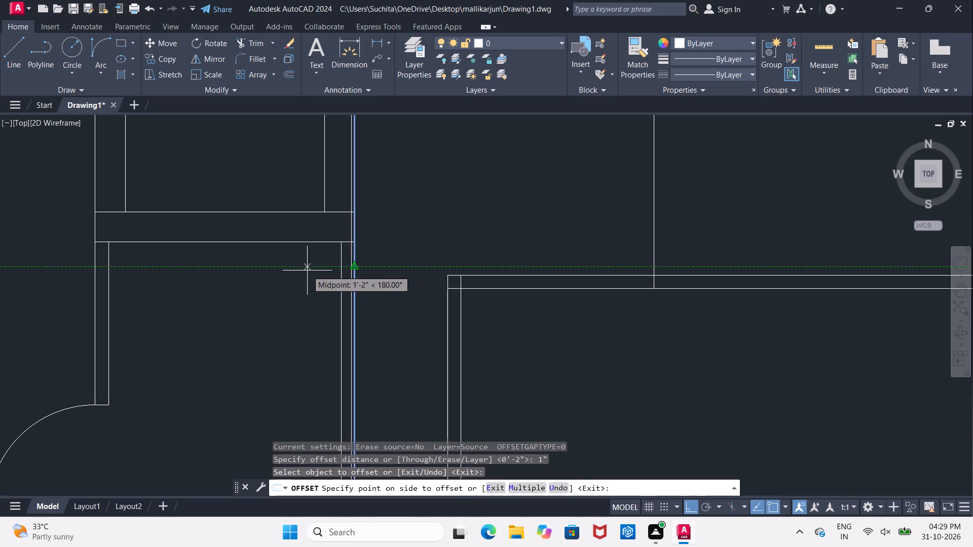
click(307, 270)
scroll(349, 290, up, 1)
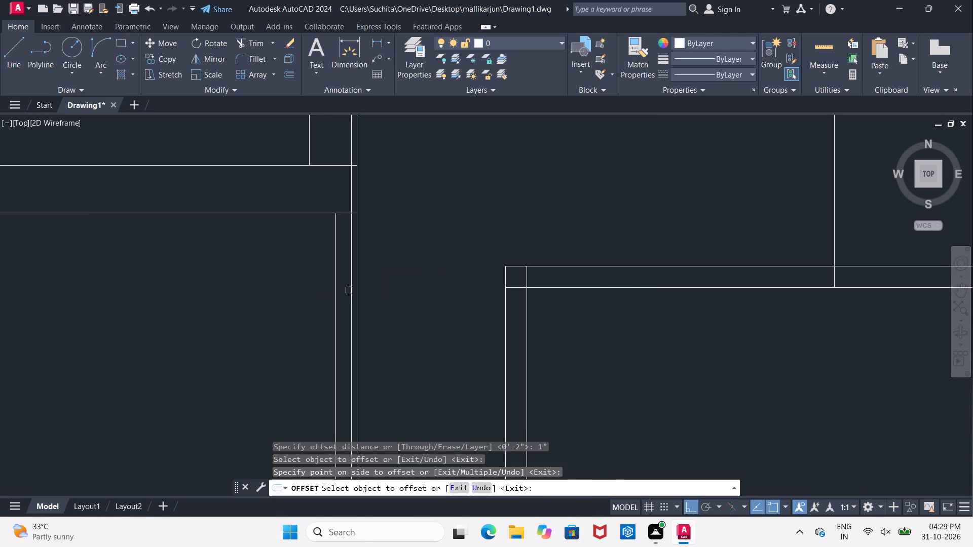
scroll(349, 290, up, 1)
click(349, 289)
click(332, 289)
scroll(332, 288, down, 1)
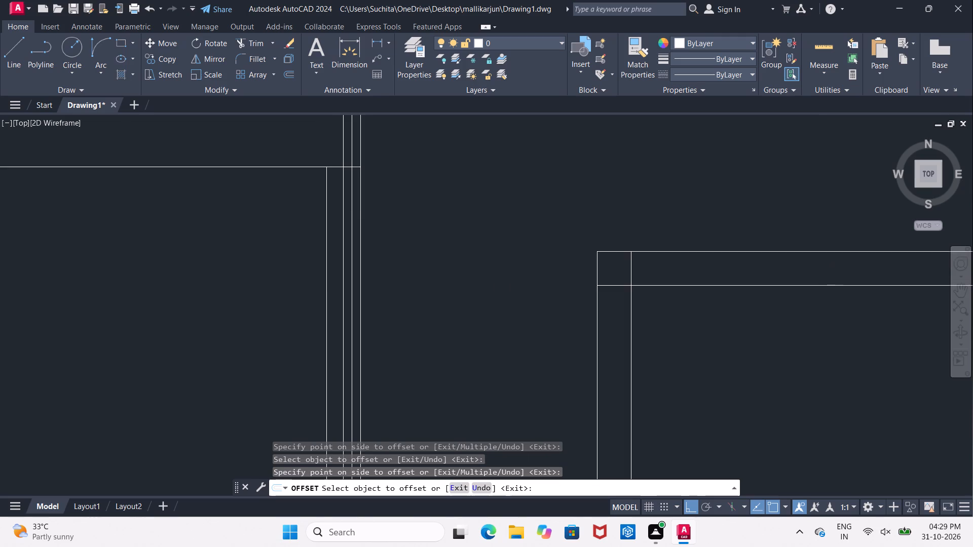
scroll(332, 288, down, 1)
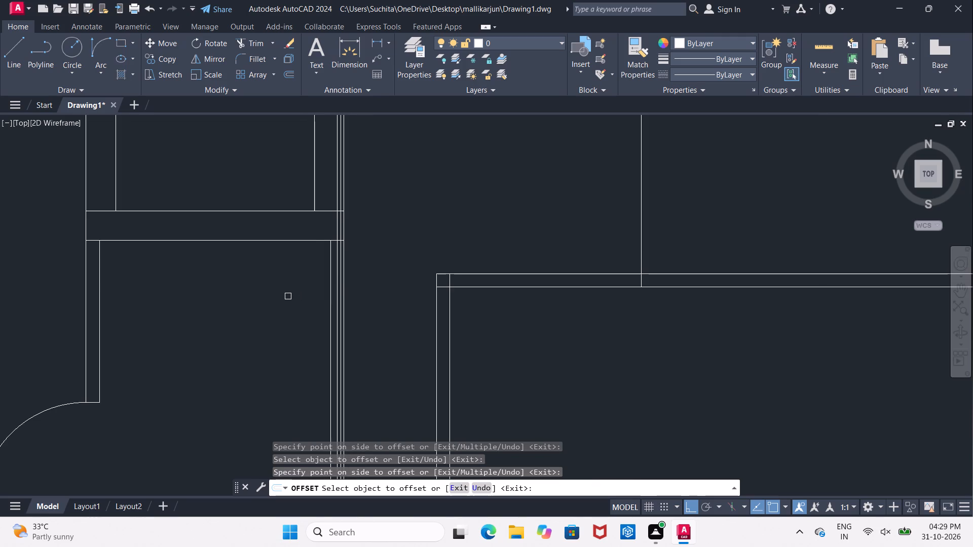
key(Escape)
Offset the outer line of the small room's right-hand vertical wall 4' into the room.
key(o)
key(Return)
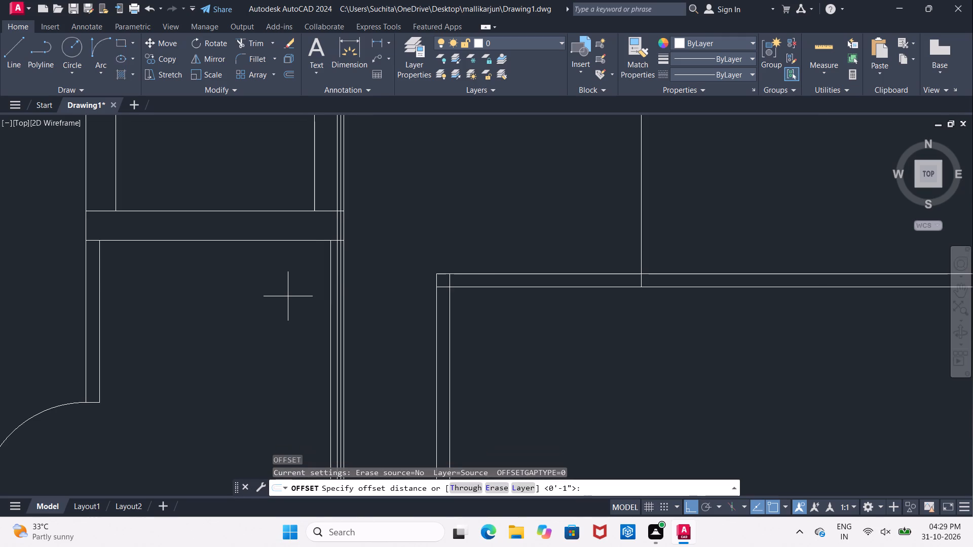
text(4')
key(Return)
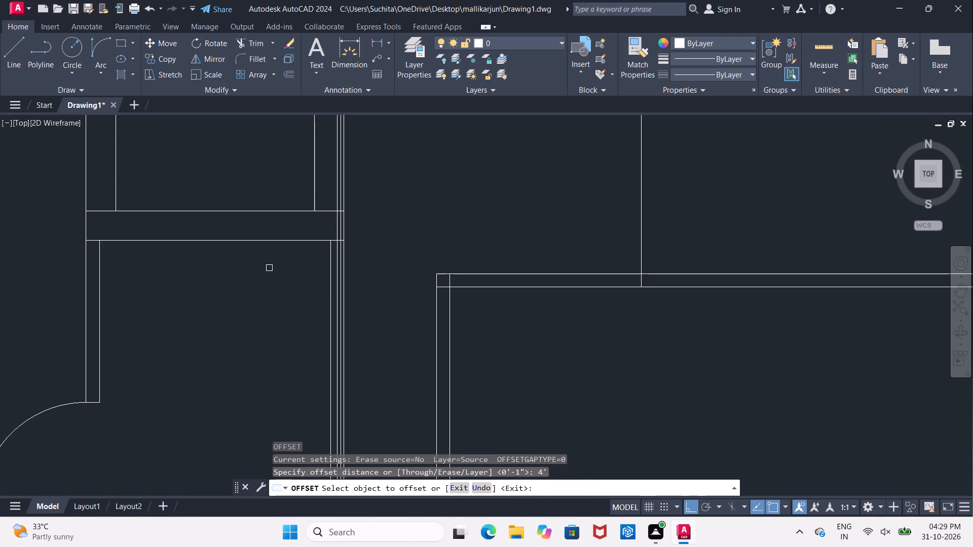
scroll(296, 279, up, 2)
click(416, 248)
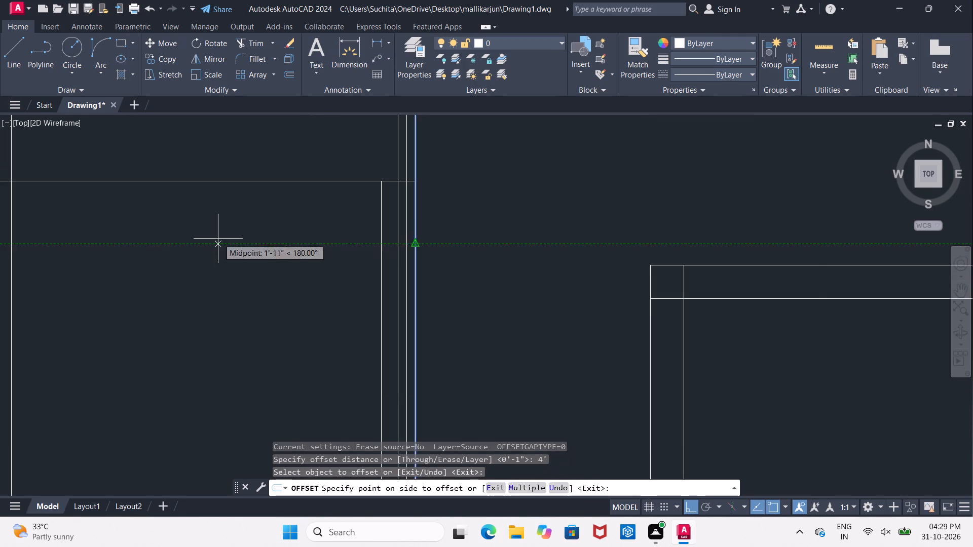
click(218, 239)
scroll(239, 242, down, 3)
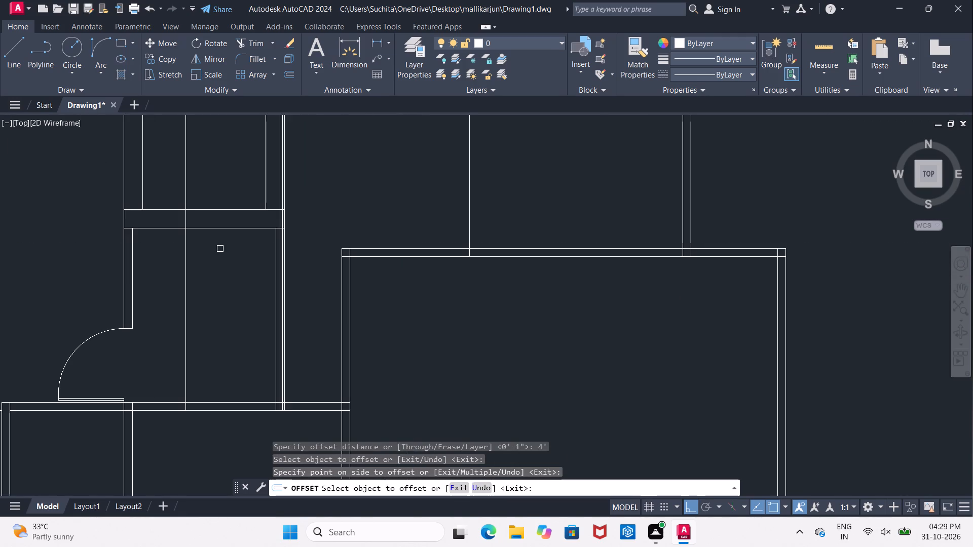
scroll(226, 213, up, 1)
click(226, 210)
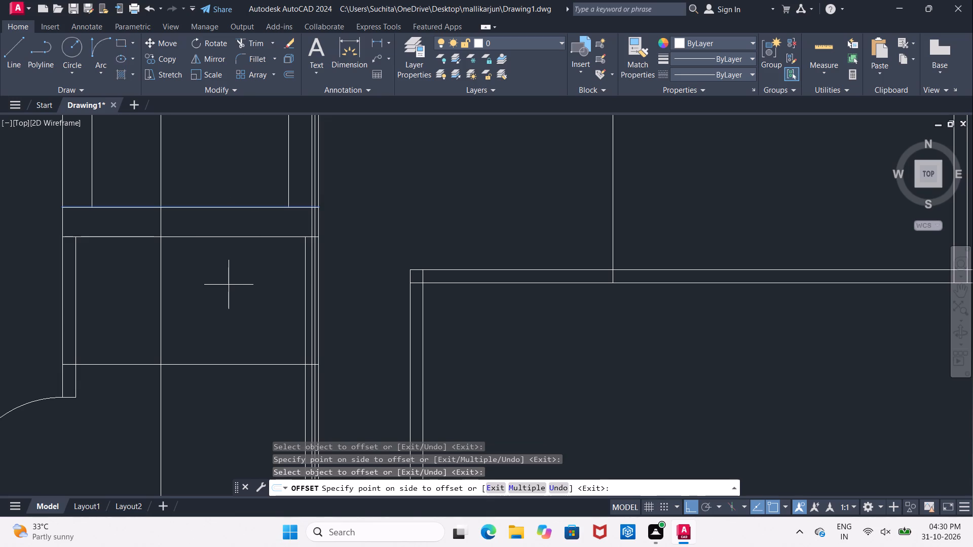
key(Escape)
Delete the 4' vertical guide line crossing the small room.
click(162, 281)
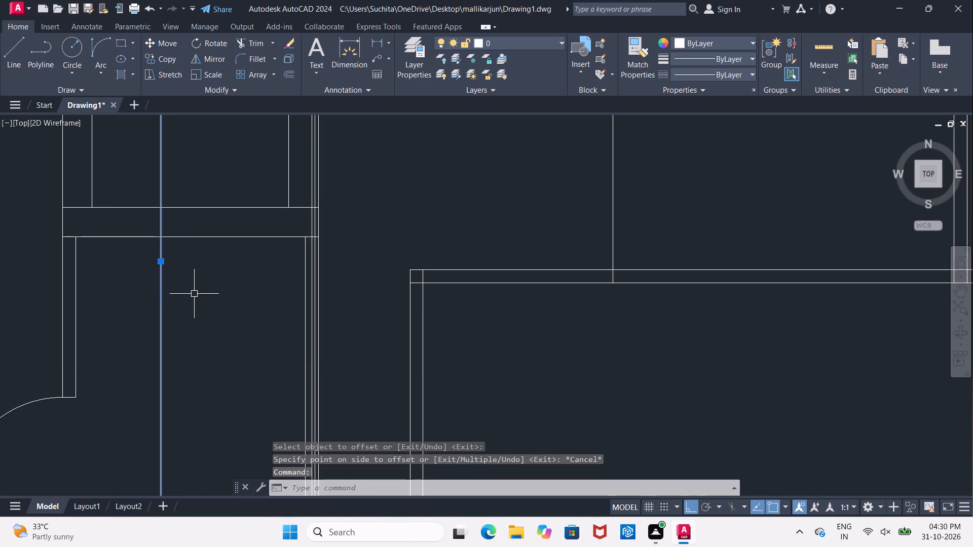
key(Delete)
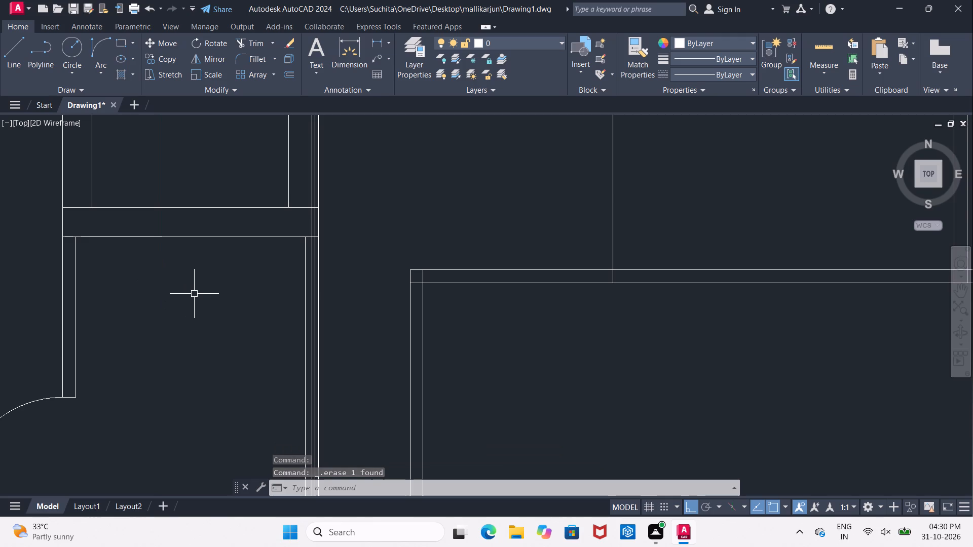
Offset the lower line of the small room's top wall downward by 1", and offset the resulting line another 1" downward.
key(o)
key(Return)
text(1")
key(Return)
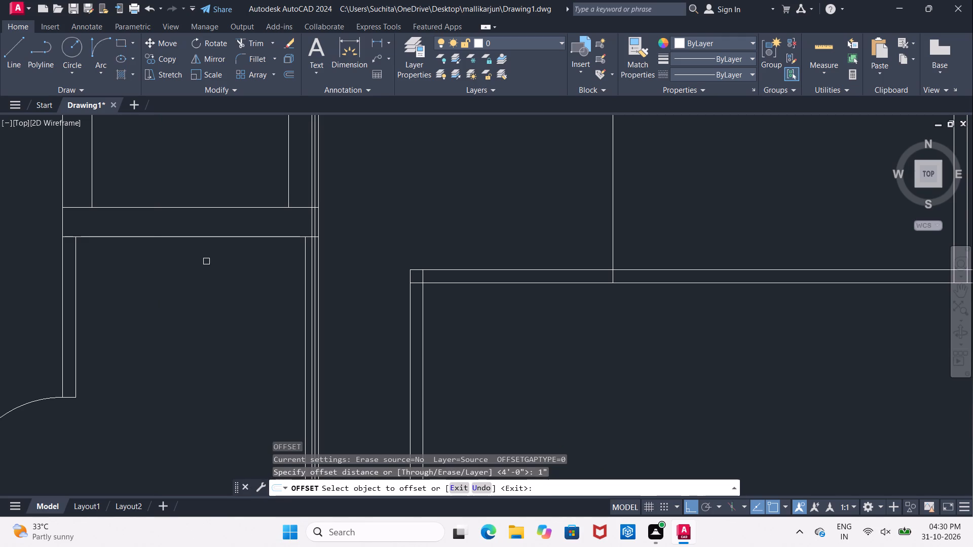
click(214, 238)
click(216, 261)
click(220, 243)
click(221, 267)
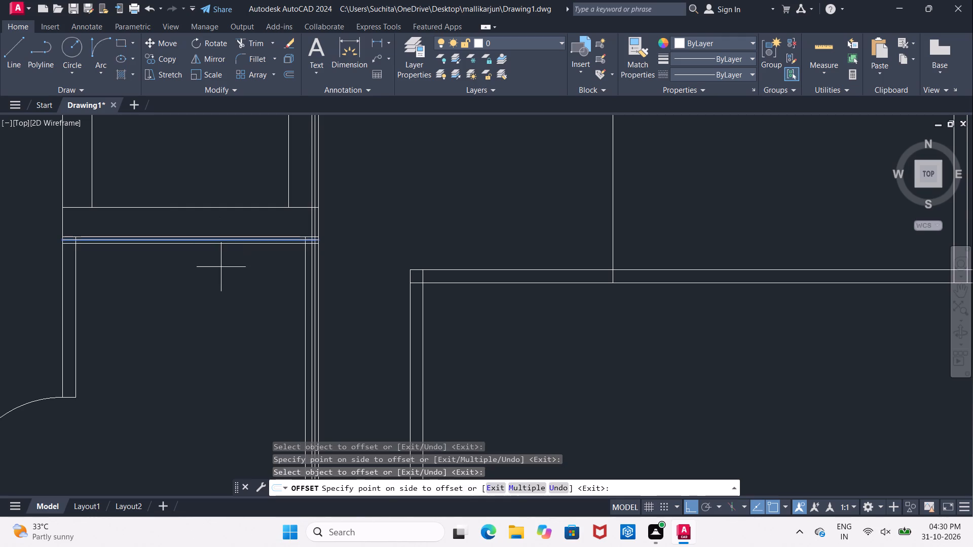
key(Return)
key(Return)
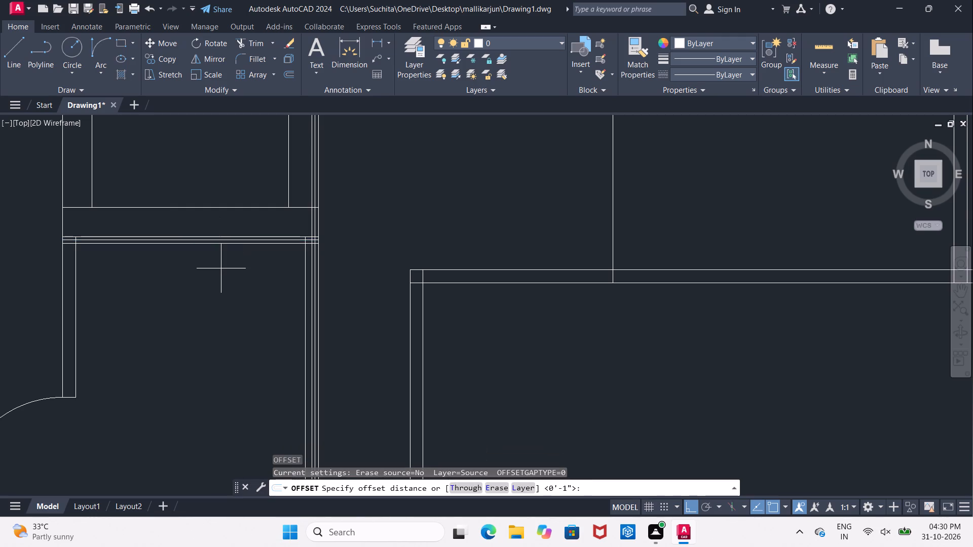
key(Escape)
Delete the two 1" offset lines inside the small room's right-hand vertical wall.
scroll(302, 247, up, 3)
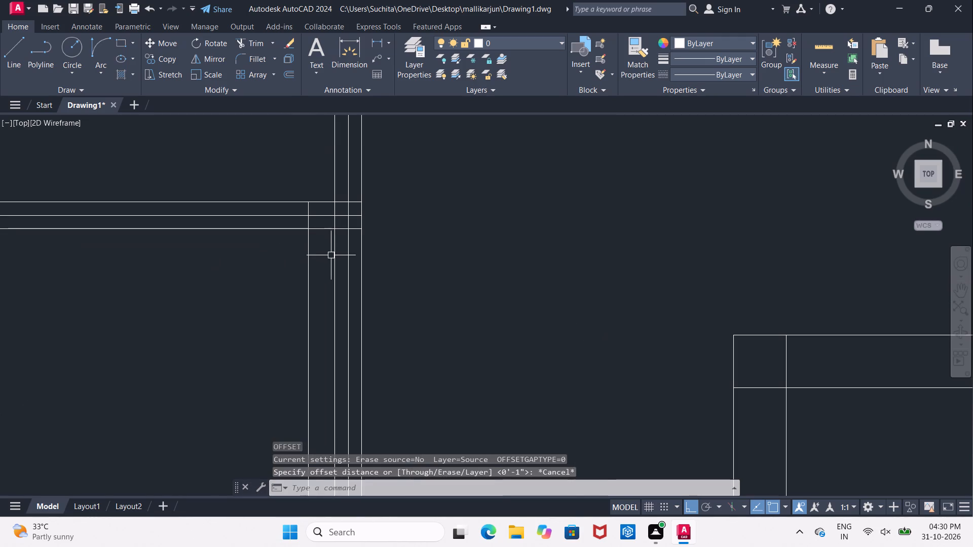
click(335, 256)
click(350, 264)
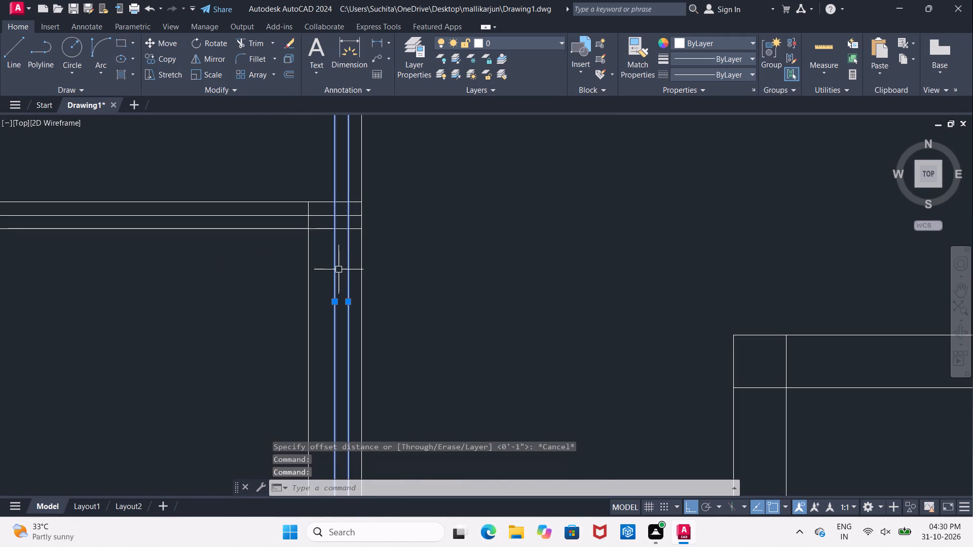
key(Delete)
Offset the right-hand wall's outer line and the top wall's lower line 3' into the small room as door guides.
scroll(342, 305, down, 3)
scroll(310, 318, up, 1)
key(o)
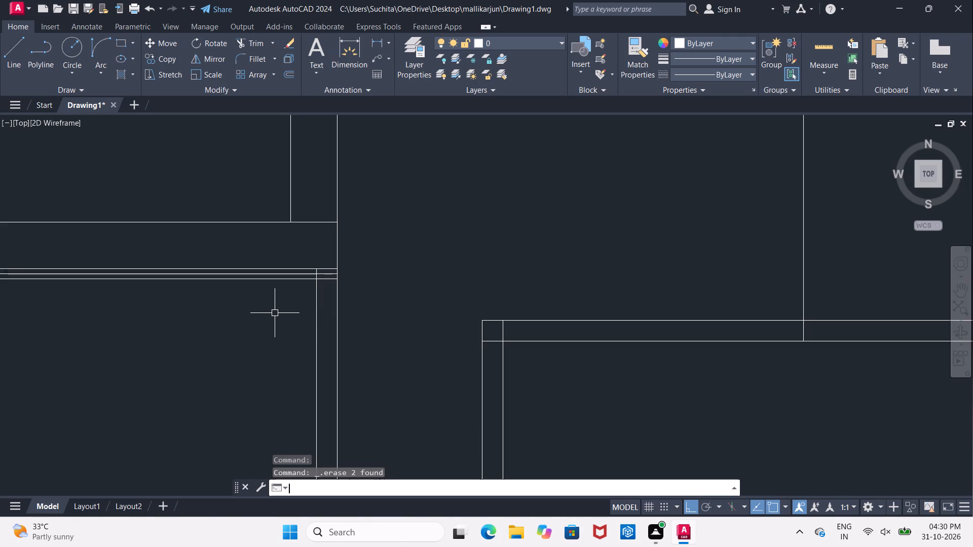
key(Return)
text(3')
key(Return)
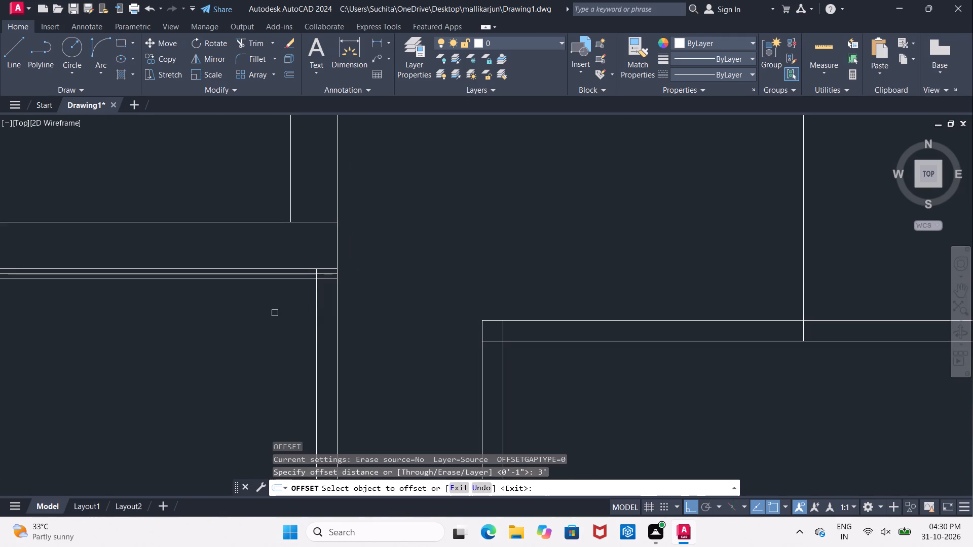
click(339, 328)
click(289, 329)
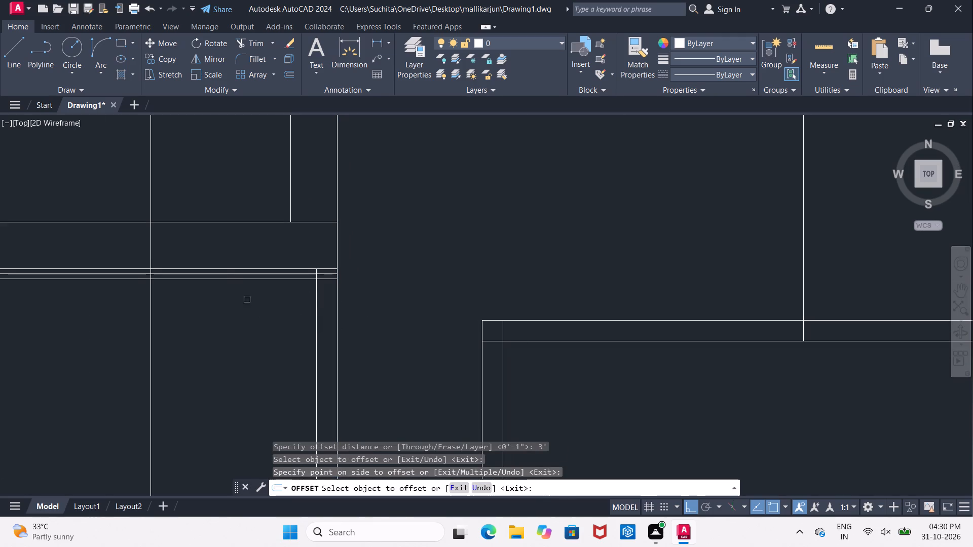
click(211, 268)
click(207, 313)
scroll(217, 327, down, 3)
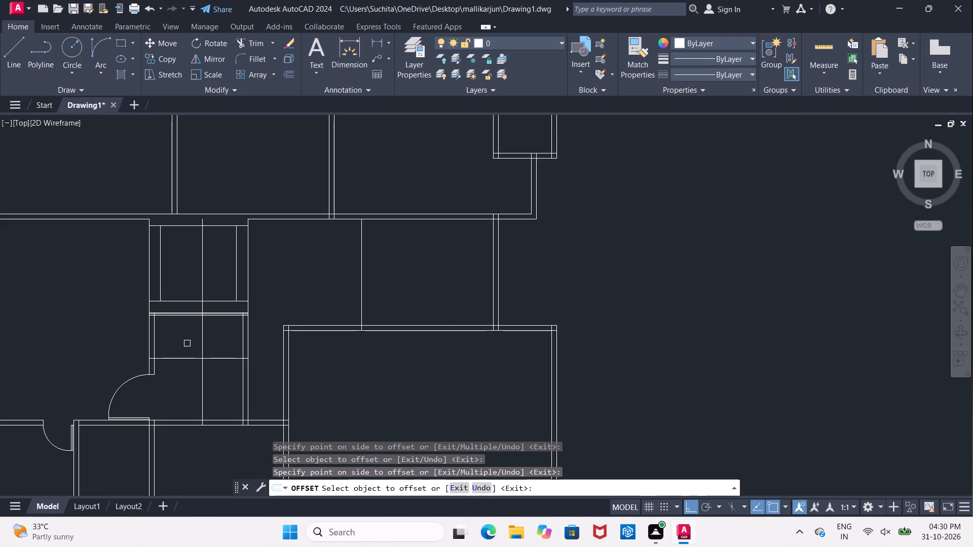
scroll(187, 343, up, 2)
scroll(187, 344, down, 2)
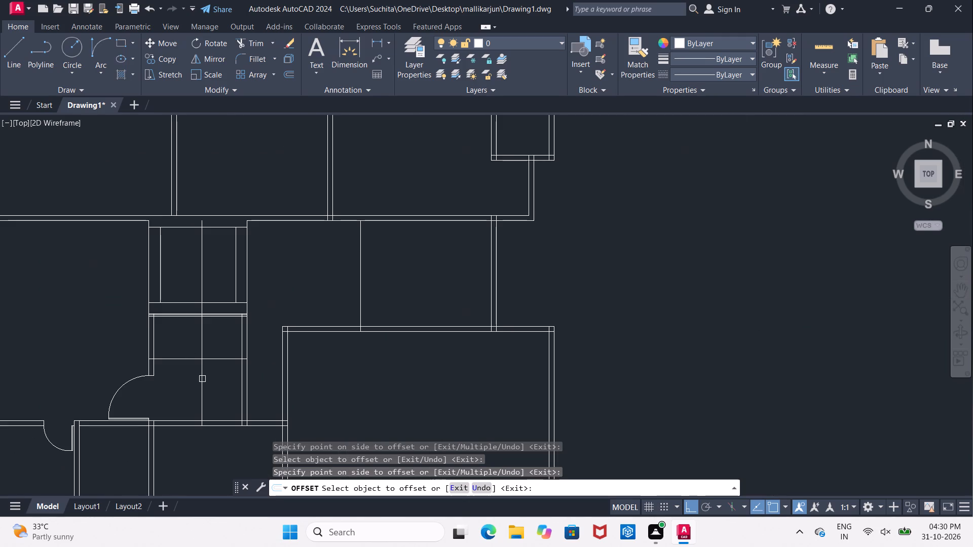
scroll(204, 375, down, 2)
middle_drag(201, 428, 208, 311)
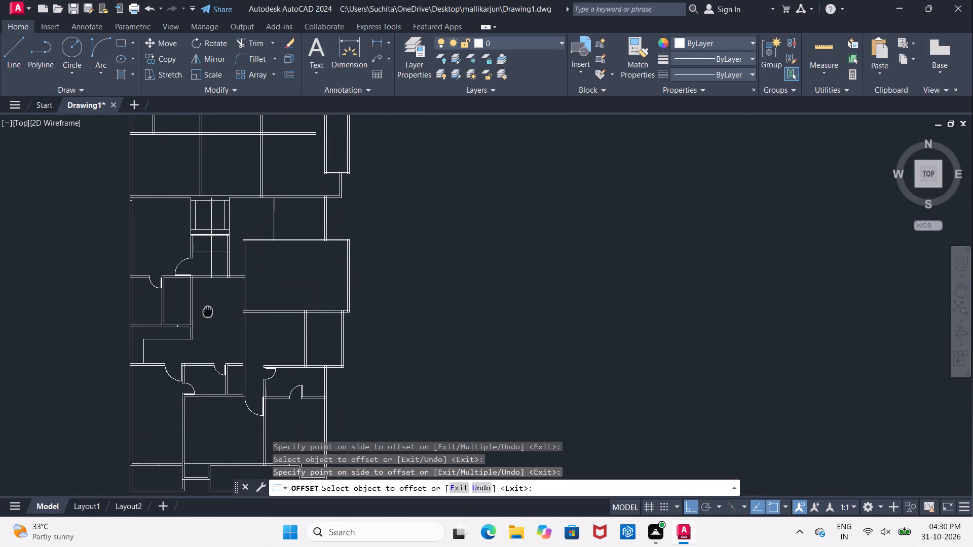
middle_drag(208, 311, 209, 311)
scroll(216, 312, up, 2)
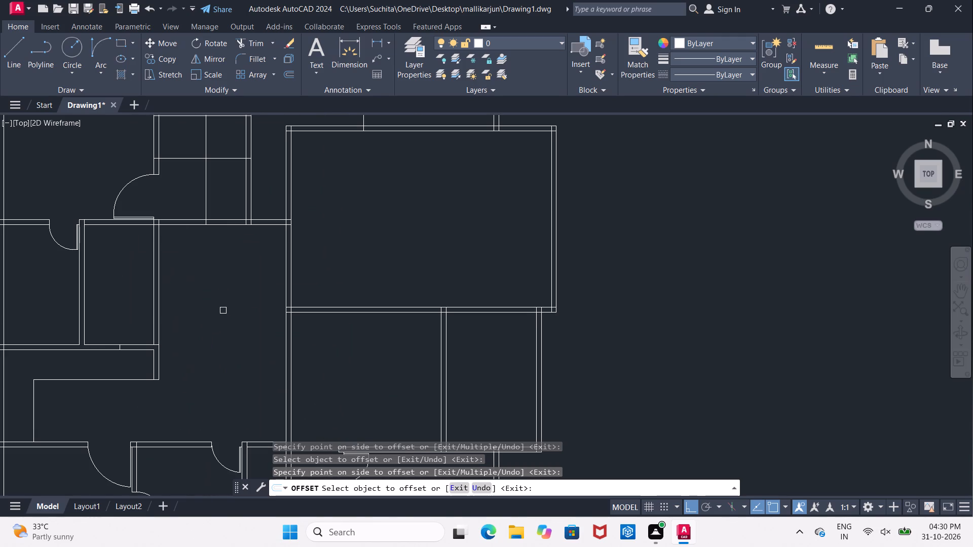
middle_drag(232, 279, 232, 294)
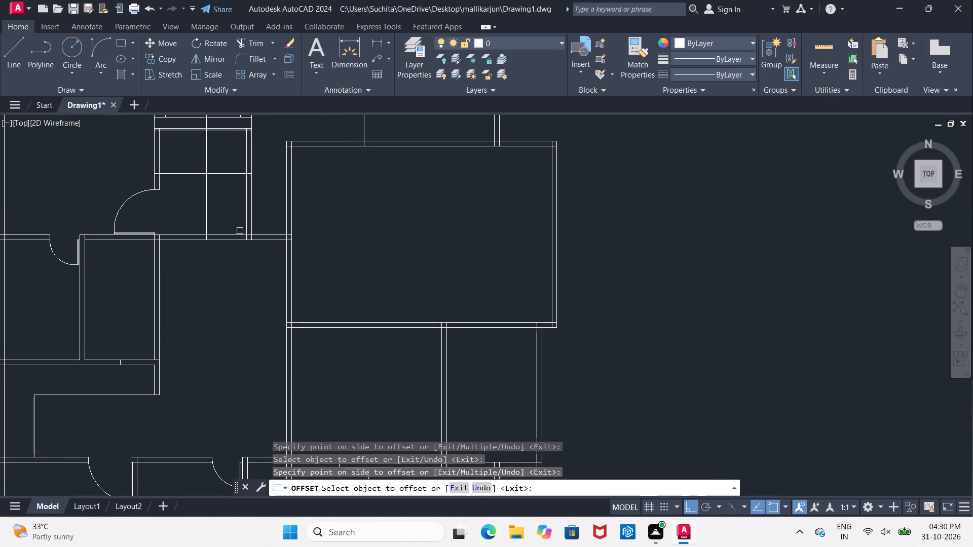
scroll(240, 229, up, 1)
middle_drag(234, 209, 244, 341)
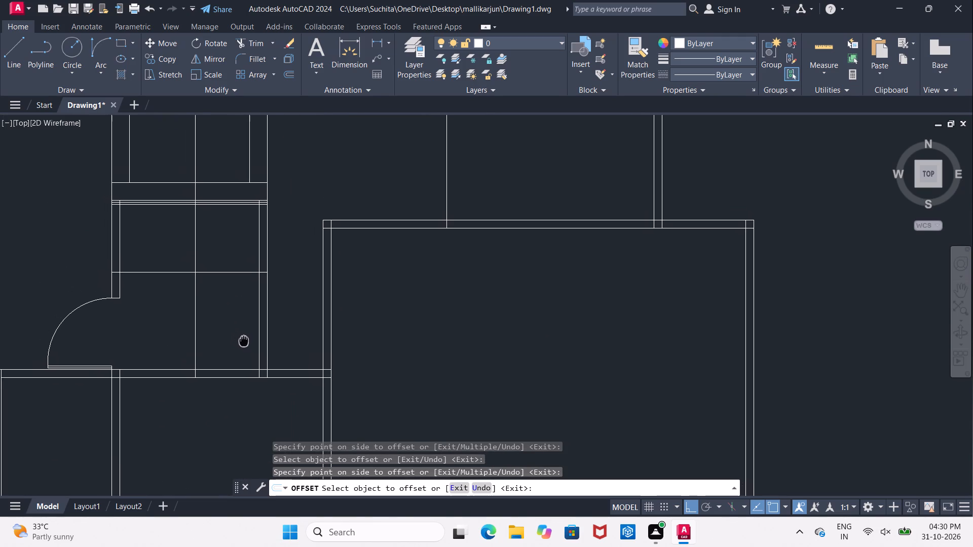
middle_drag(244, 341, 244, 337)
scroll(237, 315, up, 1)
middle_drag(226, 298, 236, 338)
key(Escape)
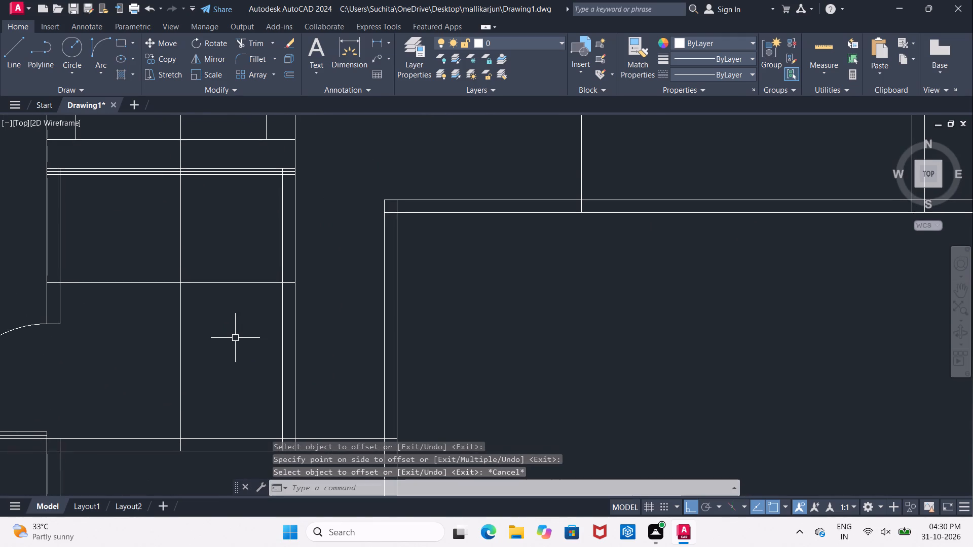
Trim the small room's right-hand wall lines between the top wall and the 3' horizontal guide, along with the adjoining guide segments.
text(TR)
key(space)
key(space)
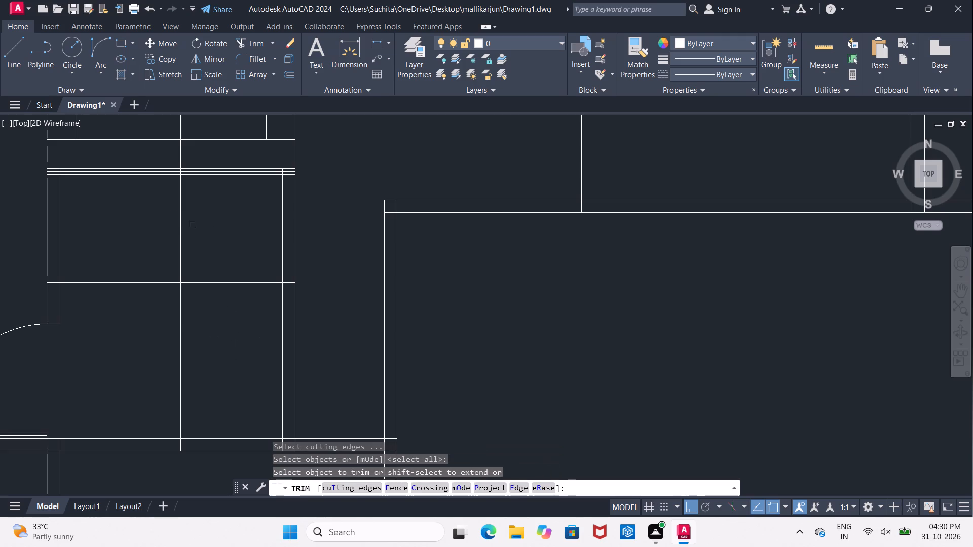
click(144, 216)
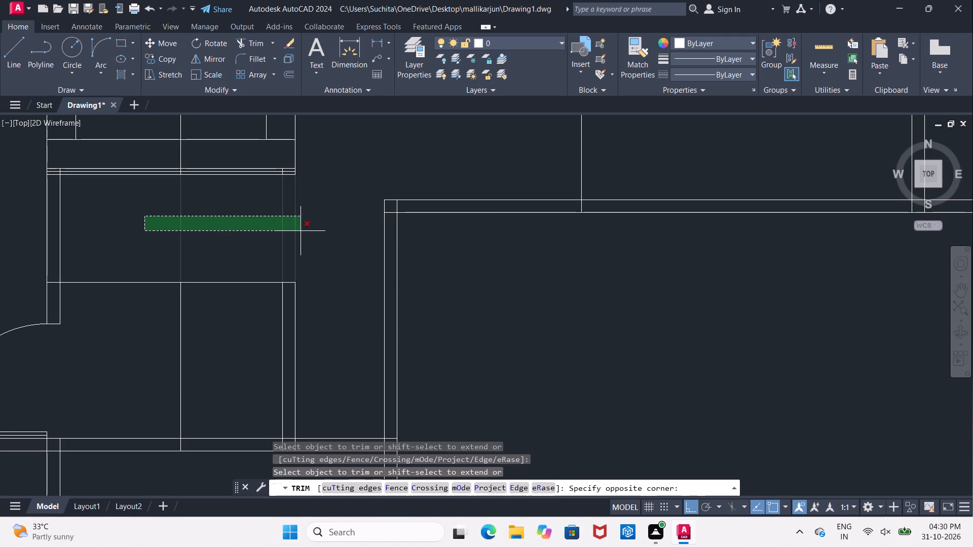
click(301, 231)
click(247, 287)
click(242, 280)
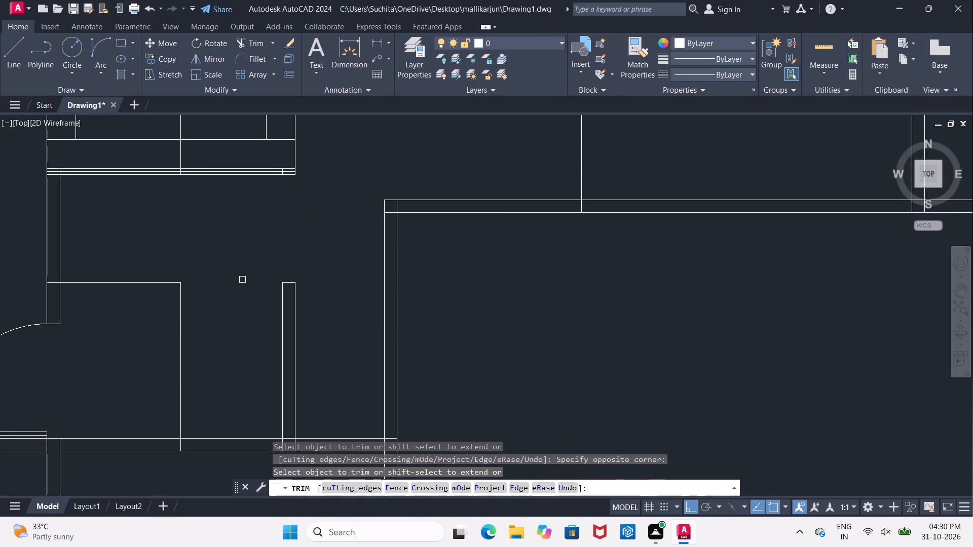
key(Escape)
Delete the leftover vertical and horizontal 3' guide pieces inside the small room.
click(179, 355)
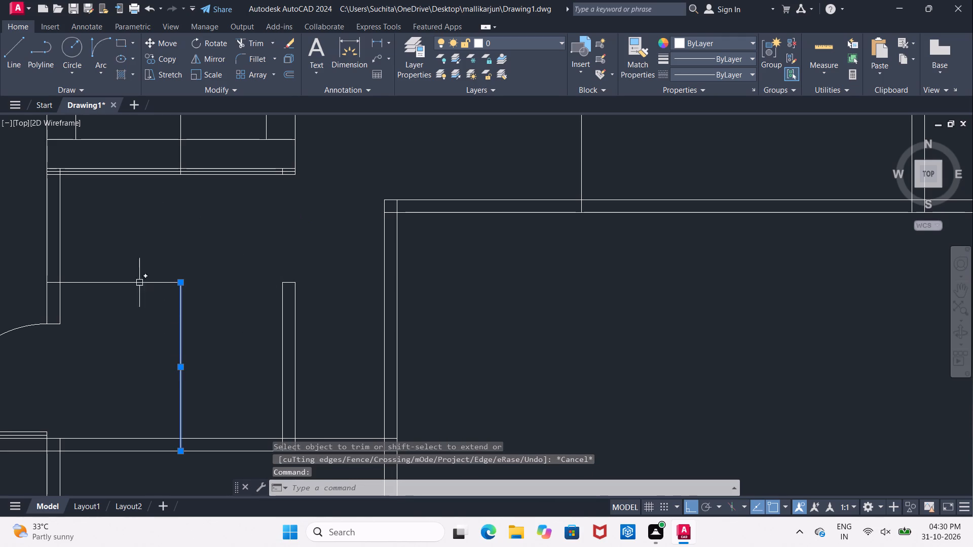
click(139, 282)
key(Delete)
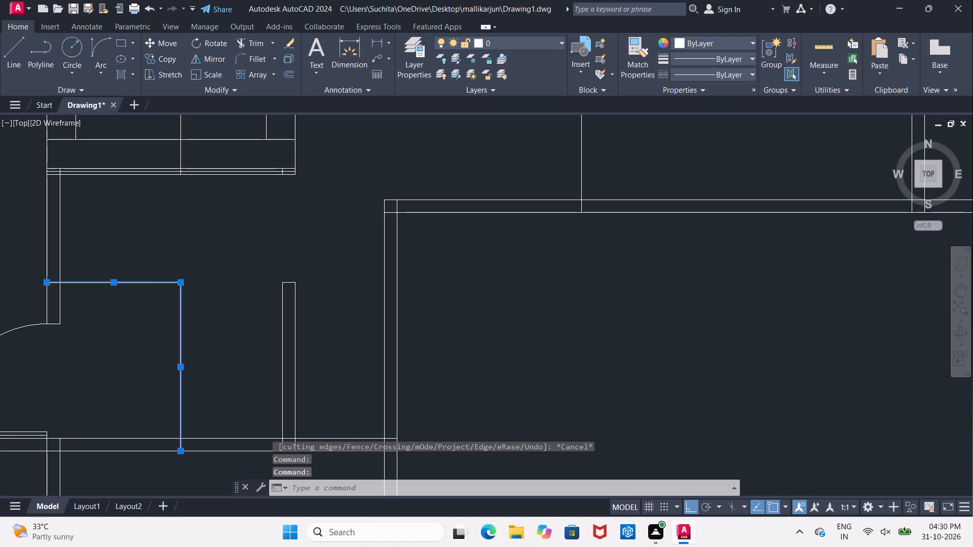
Trim the two door-leaf lines beyond the vertical guide, and trim the guide between the wall and the leaf.
scroll(170, 160, up, 2)
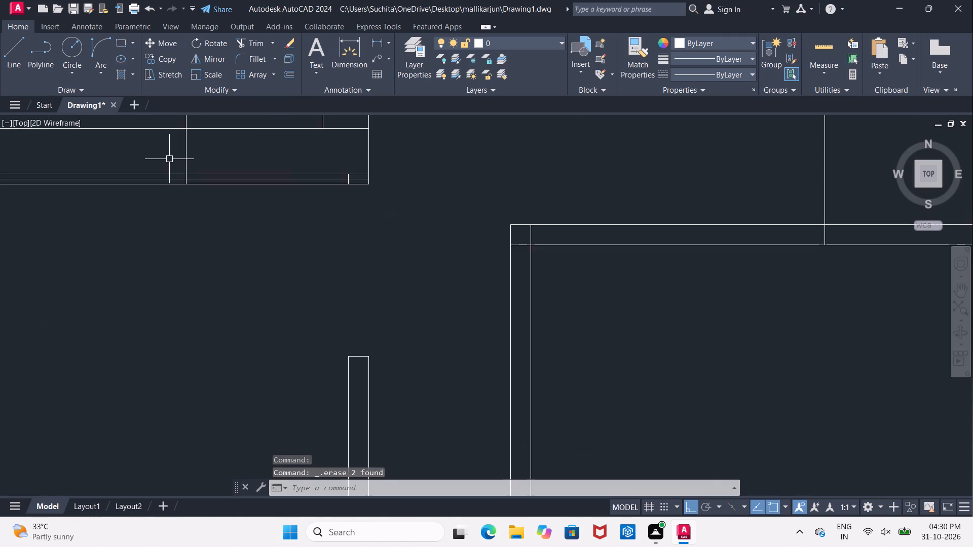
middle_drag(169, 159, 203, 243)
key(Escape)
text(TR)
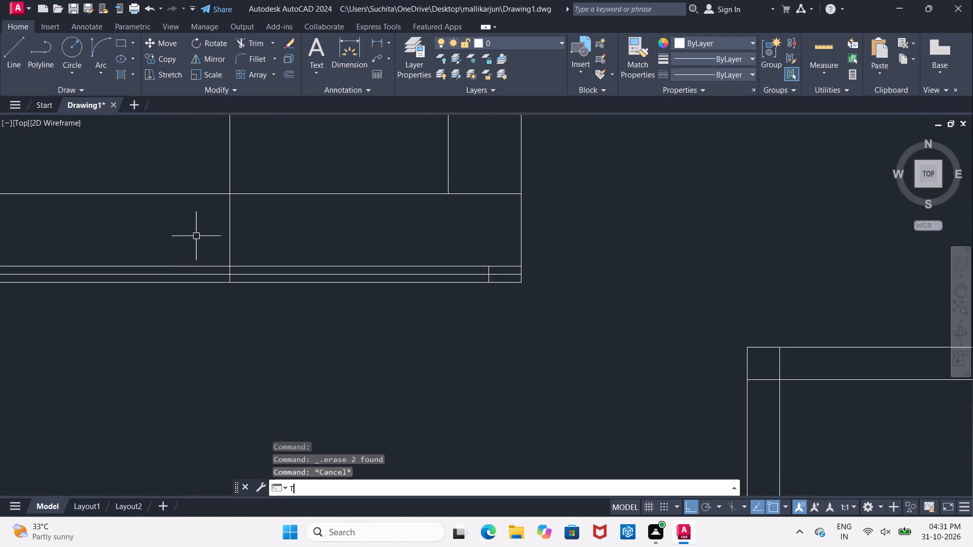
key(space)
key(space)
double_click(195, 278)
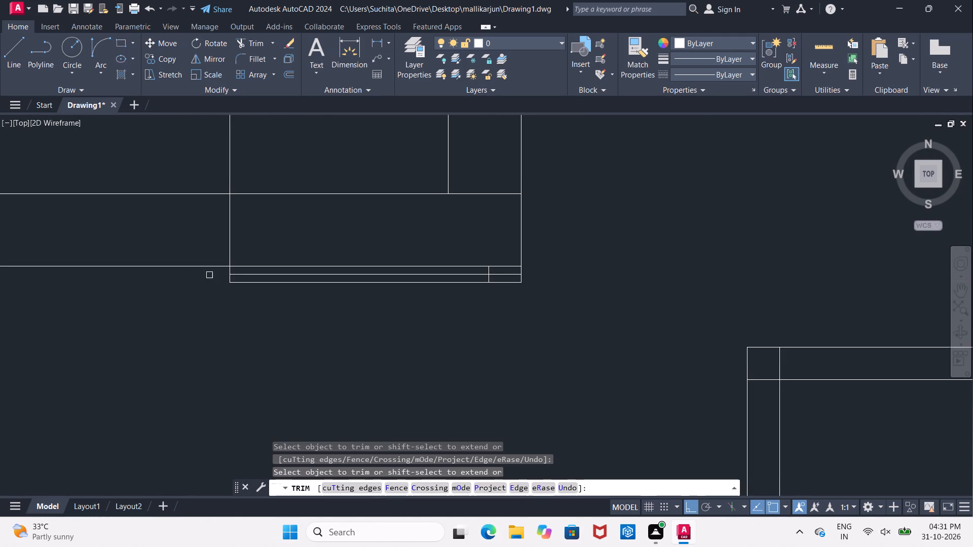
scroll(210, 274, up, 3)
click(276, 266)
scroll(276, 267, down, 3)
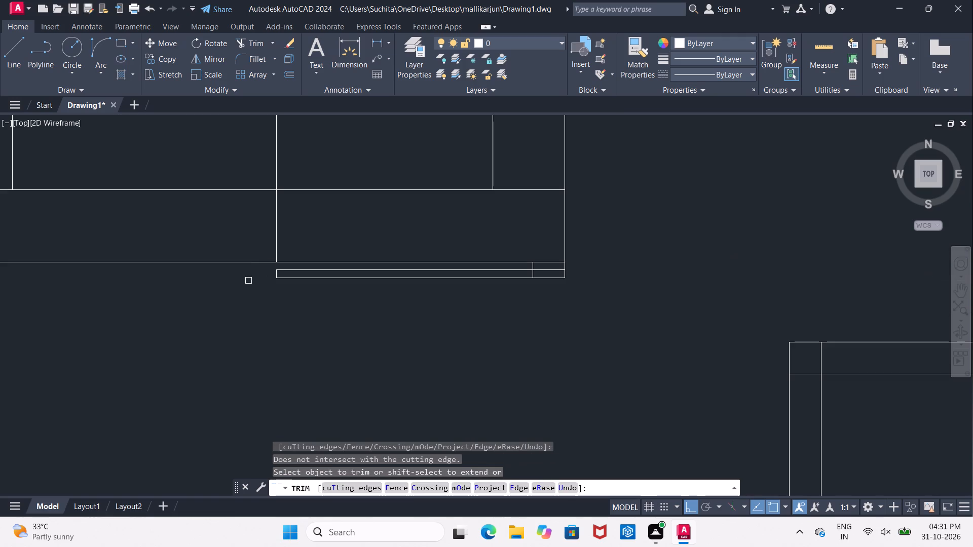
key(Escape)
Delete the remaining vertical guide line above the door leaf.
click(275, 240)
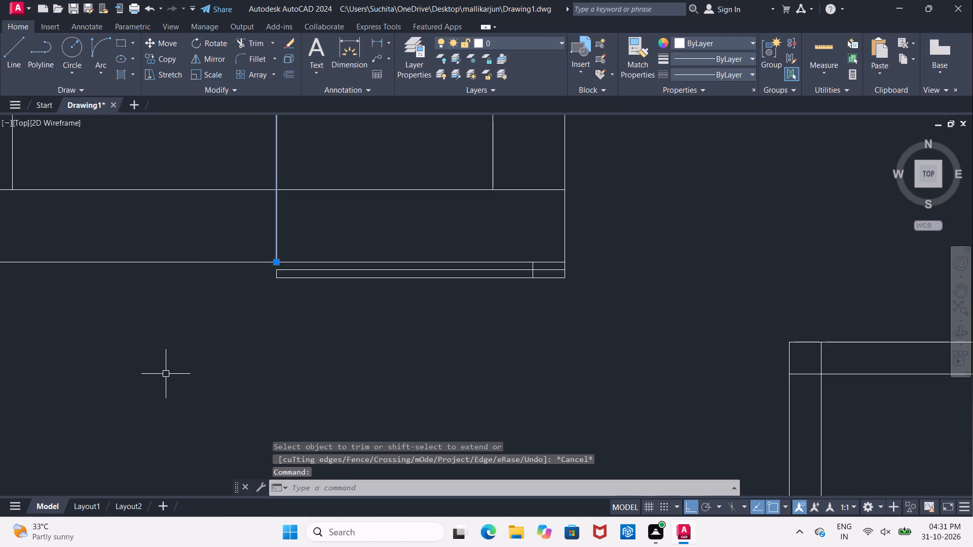
key(Delete)
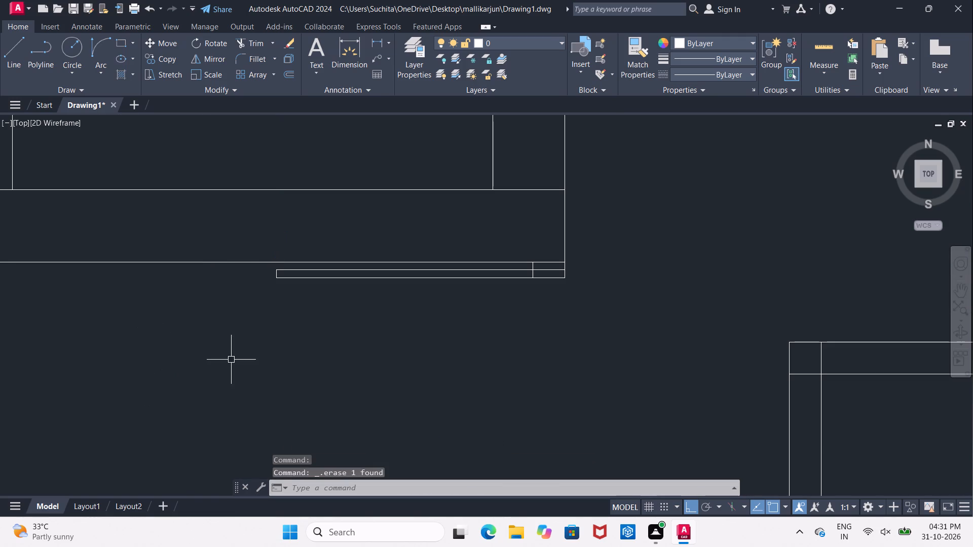
Trim the door-leaf lines crossing the right-hand wall's thickness and the wall's outer line stub below the top wall.
middle_drag(431, 333, 244, 340)
key(Escape)
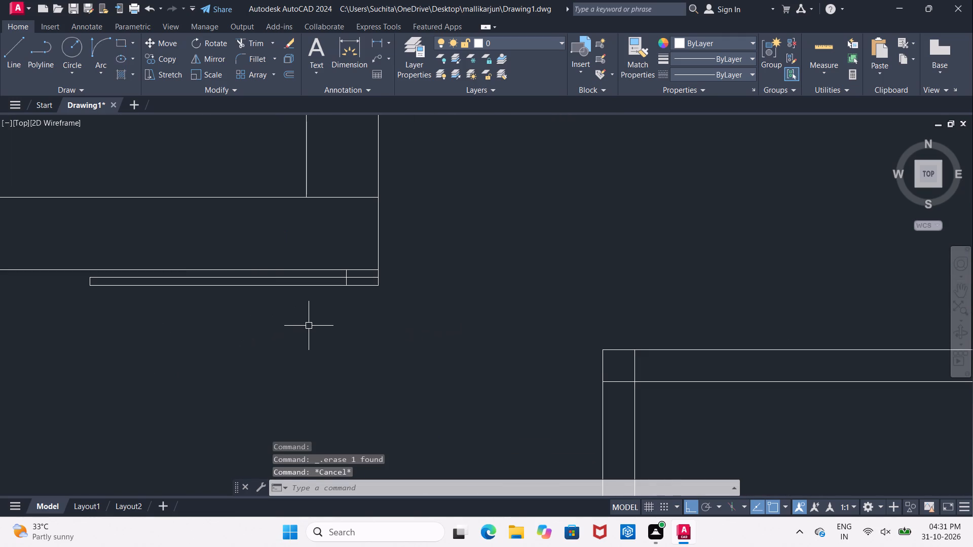
text(TR)
key(space)
key(space)
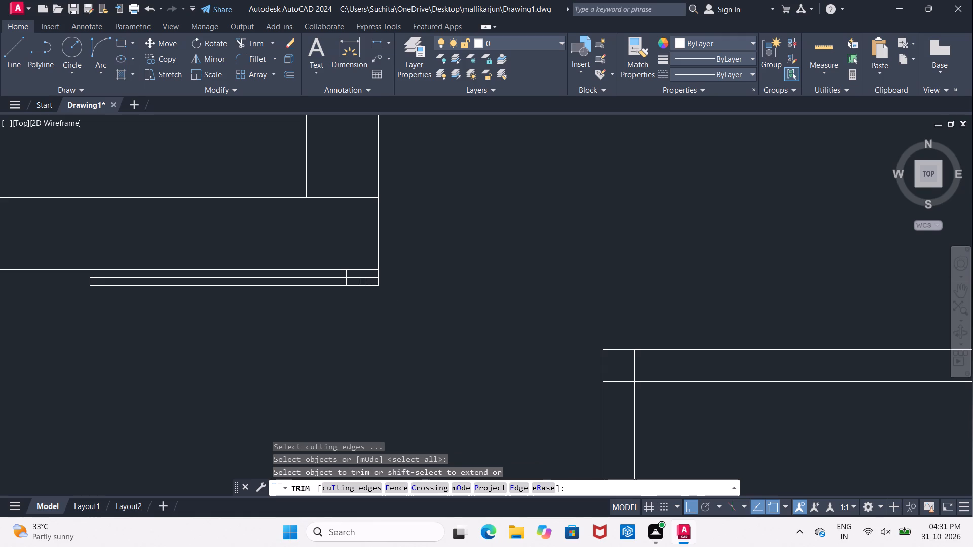
click(359, 286)
click(359, 278)
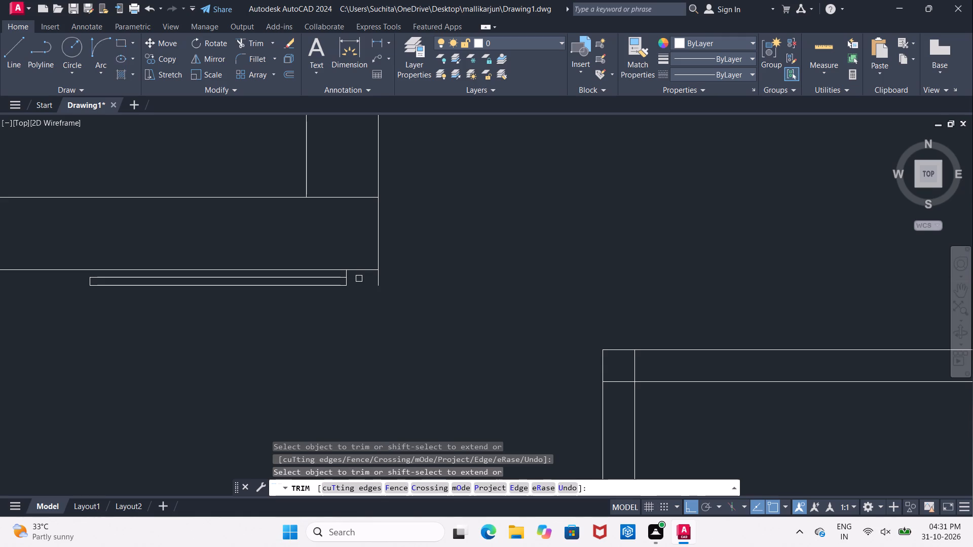
scroll(359, 286, down, 4)
scroll(359, 296, up, 3)
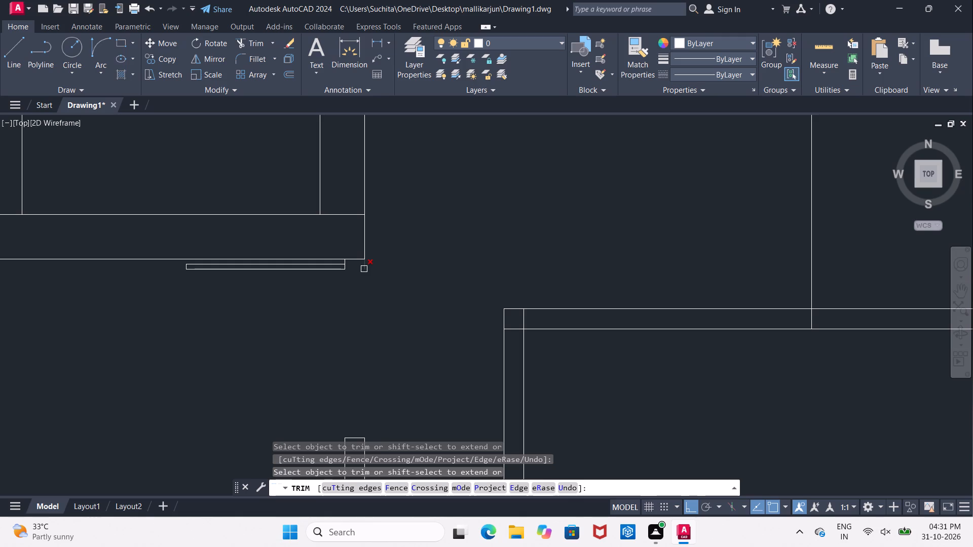
click(364, 269)
scroll(366, 284, down, 2)
scroll(356, 305, up, 1)
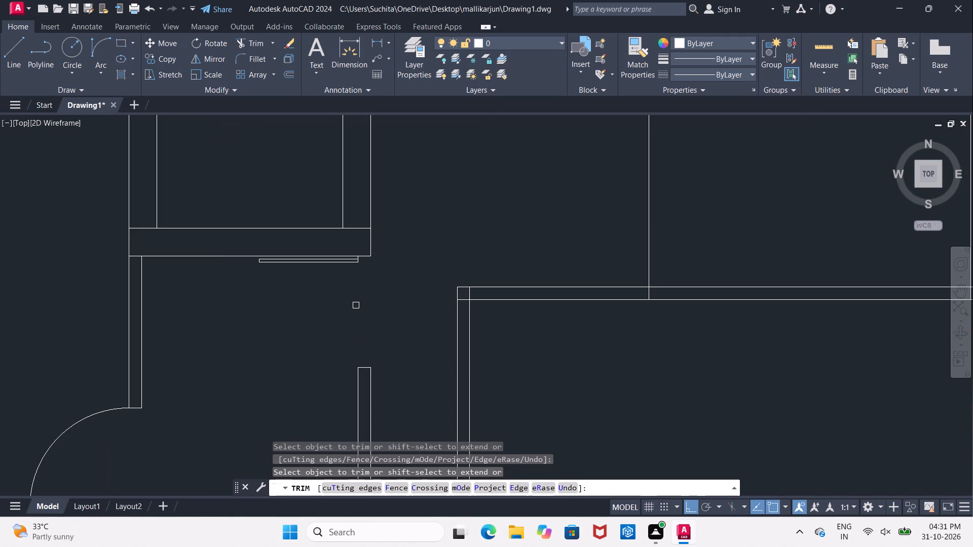
key(Escape)
Draw the door's swing arc from the lower jamb's inner corner to the leaf's free end, curving into the small room.
click(97, 48)
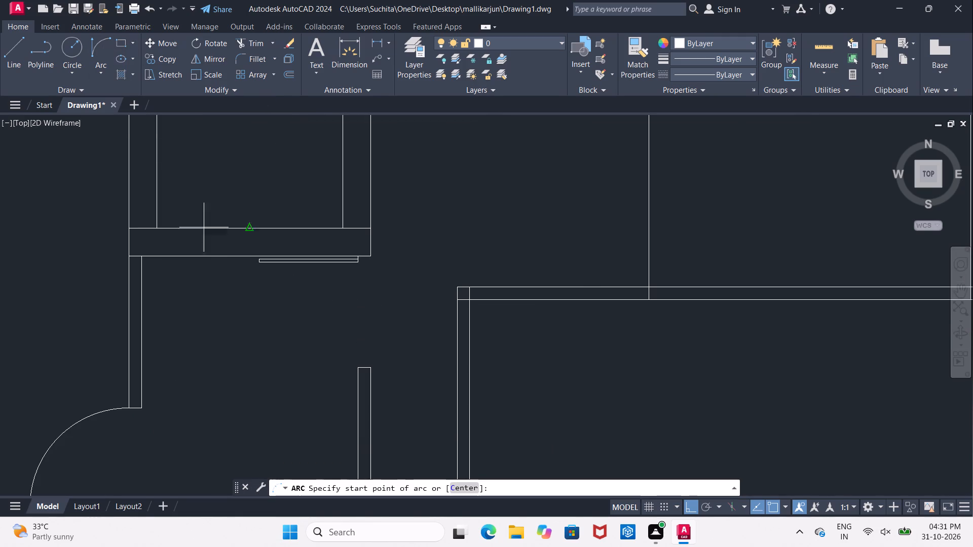
click(357, 366)
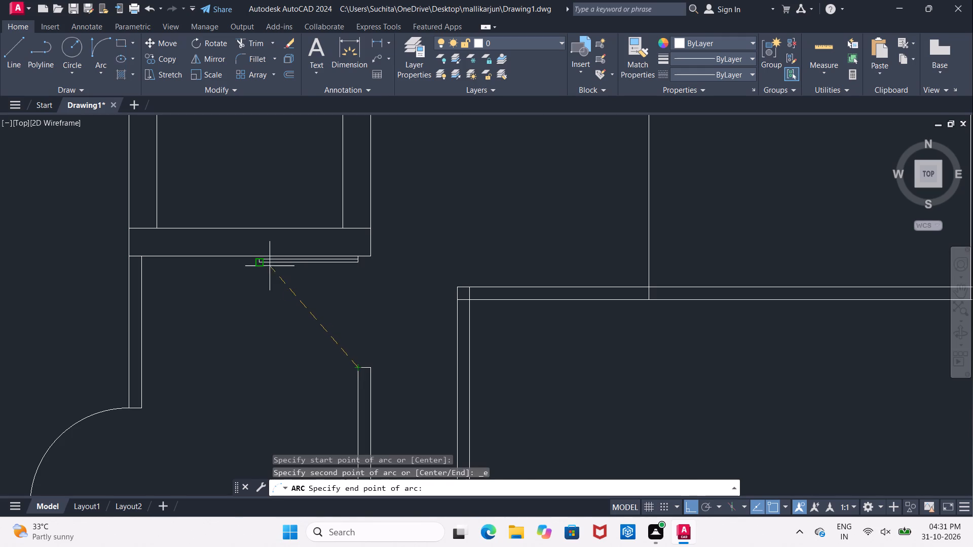
click(259, 263)
click(239, 311)
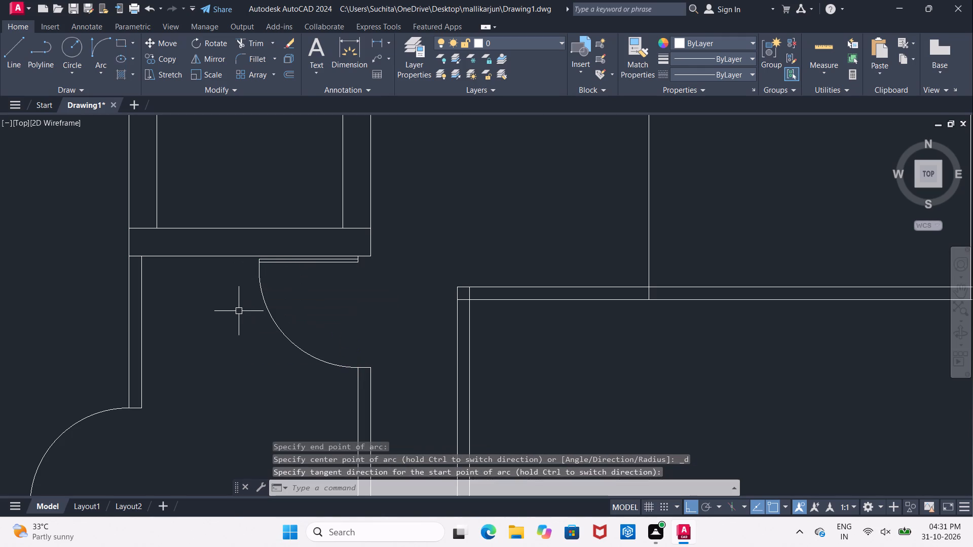
middle_drag(395, 299, 225, 302)
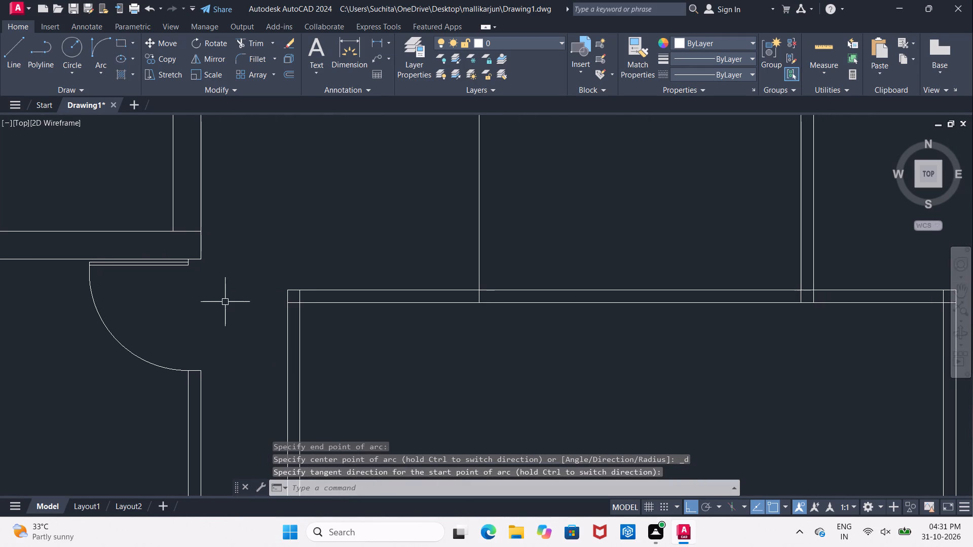
scroll(243, 303, down, 3)
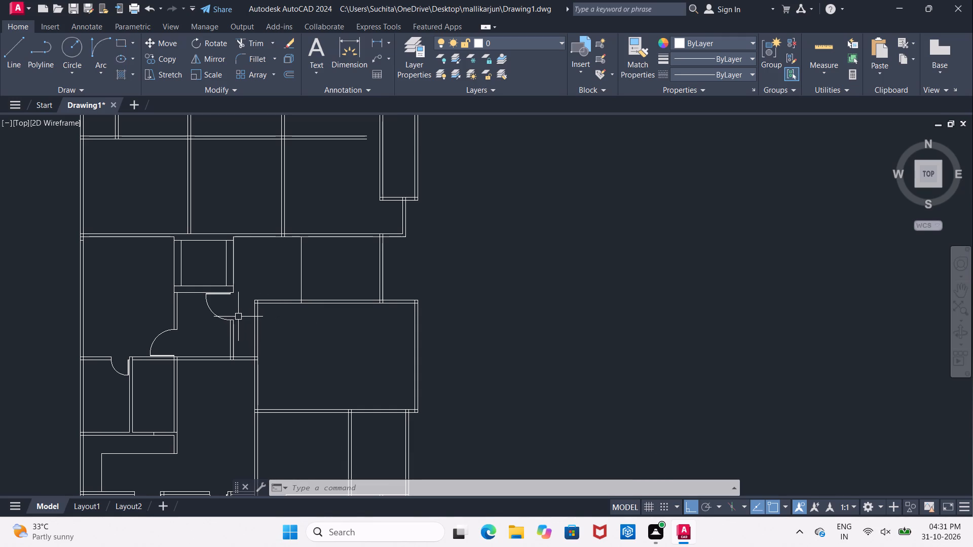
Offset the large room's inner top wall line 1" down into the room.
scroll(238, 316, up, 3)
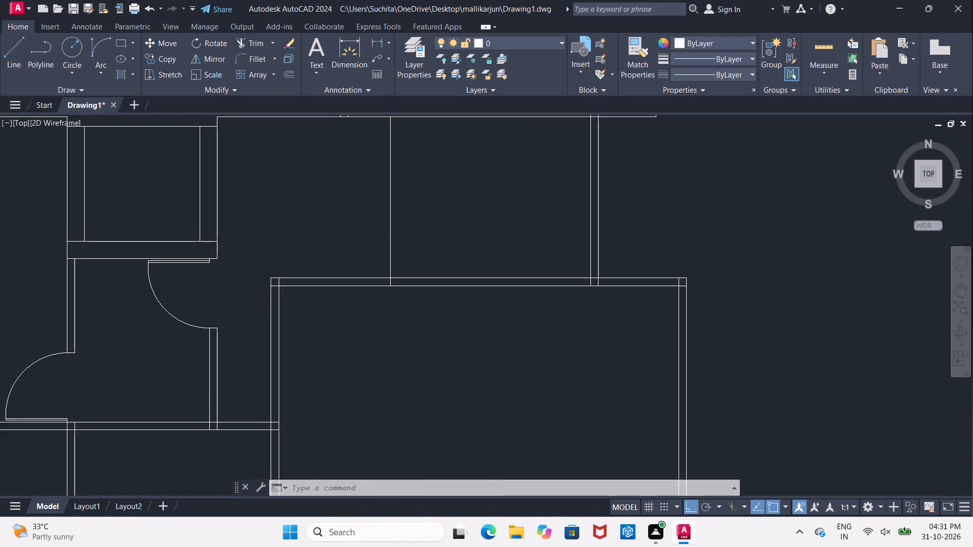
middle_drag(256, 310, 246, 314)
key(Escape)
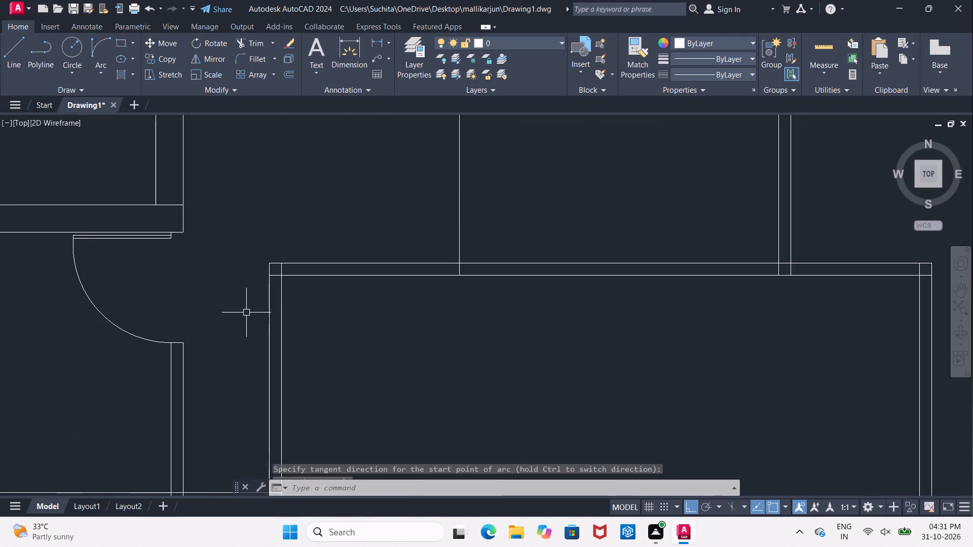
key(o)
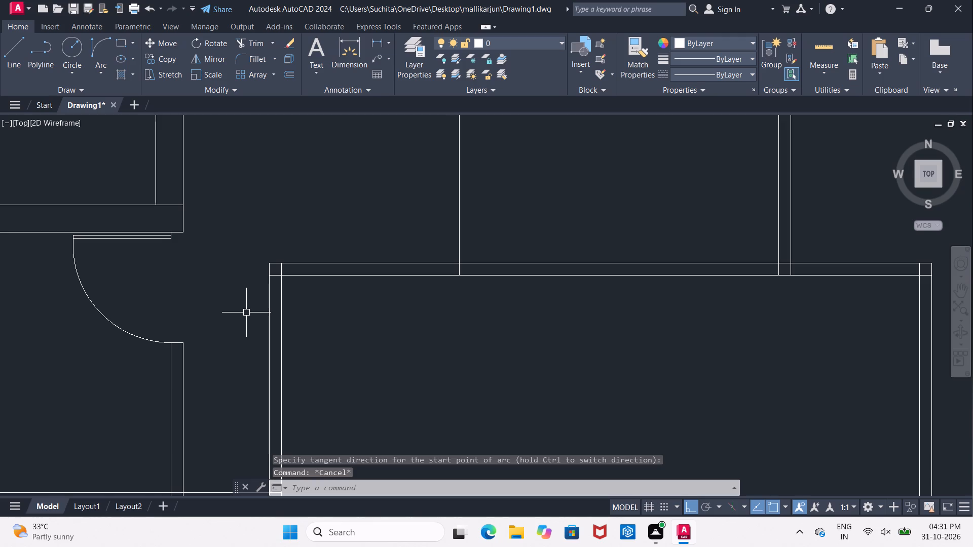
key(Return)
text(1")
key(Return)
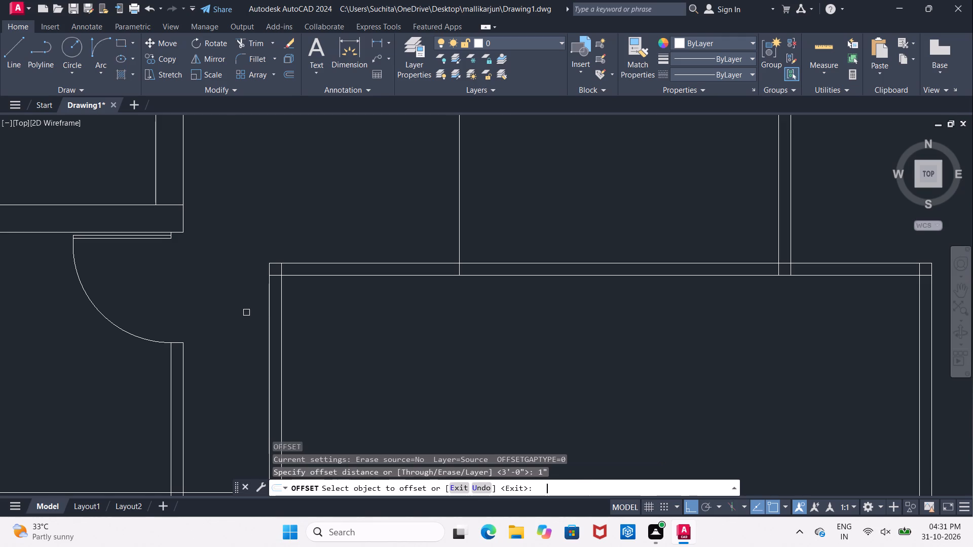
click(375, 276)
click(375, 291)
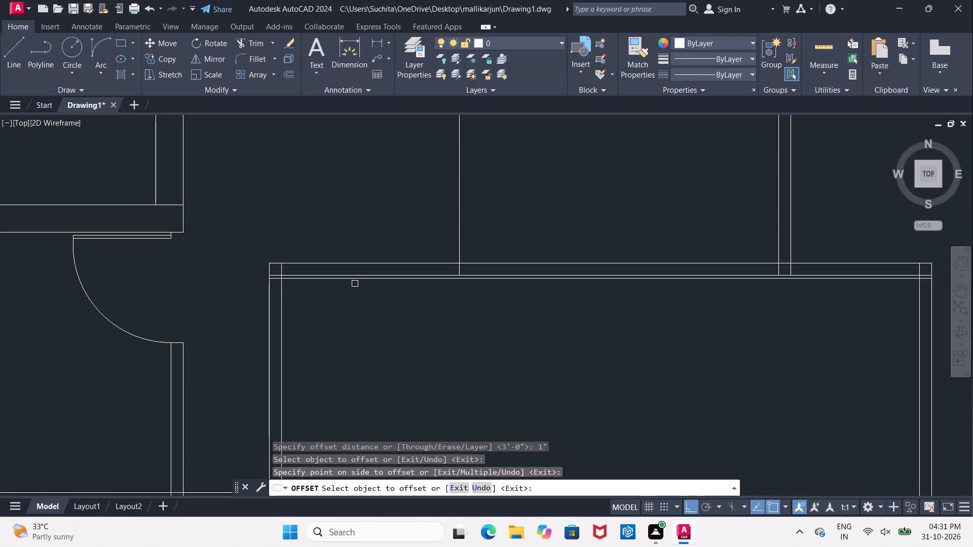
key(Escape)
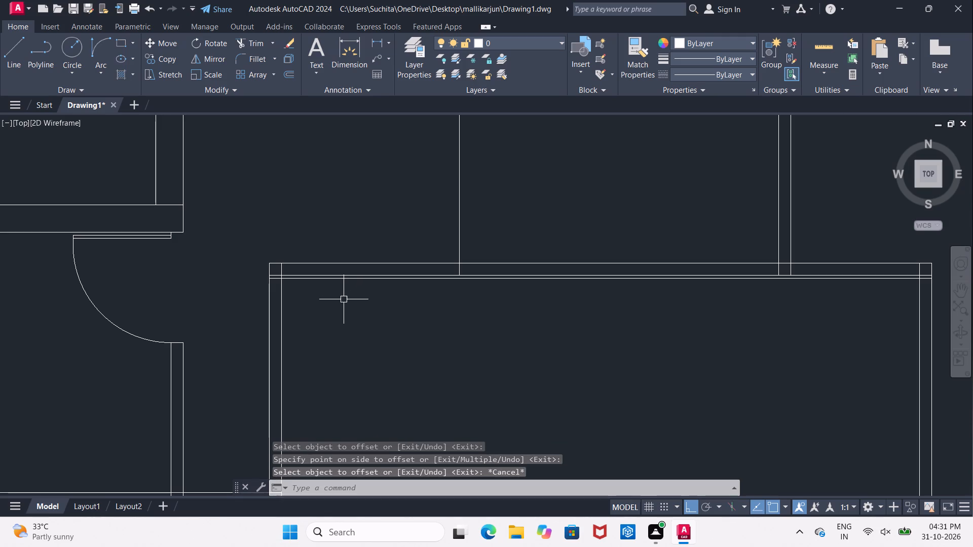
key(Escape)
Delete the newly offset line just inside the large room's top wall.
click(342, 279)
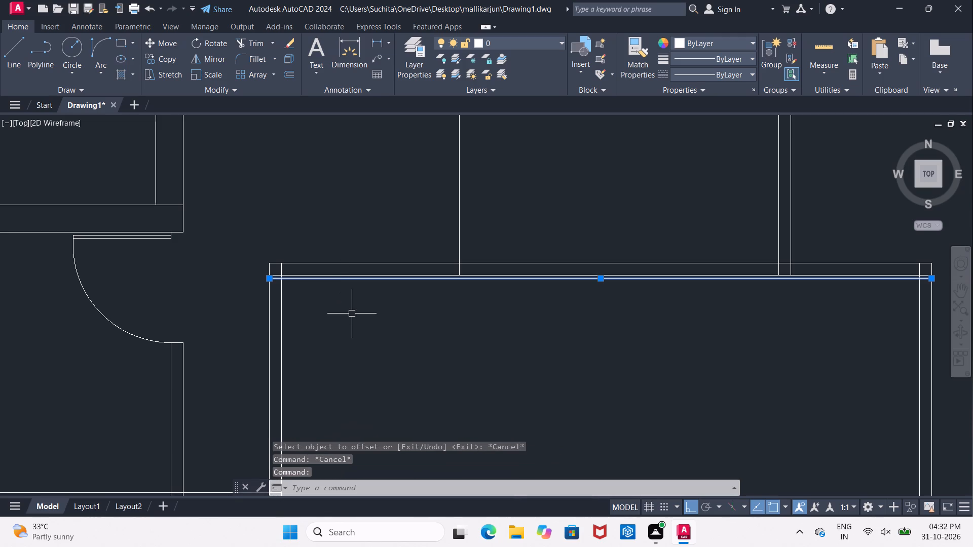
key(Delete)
Extend both lines of the large room's top wall westward to the small room's door swing arc.
text(EX)
key(space)
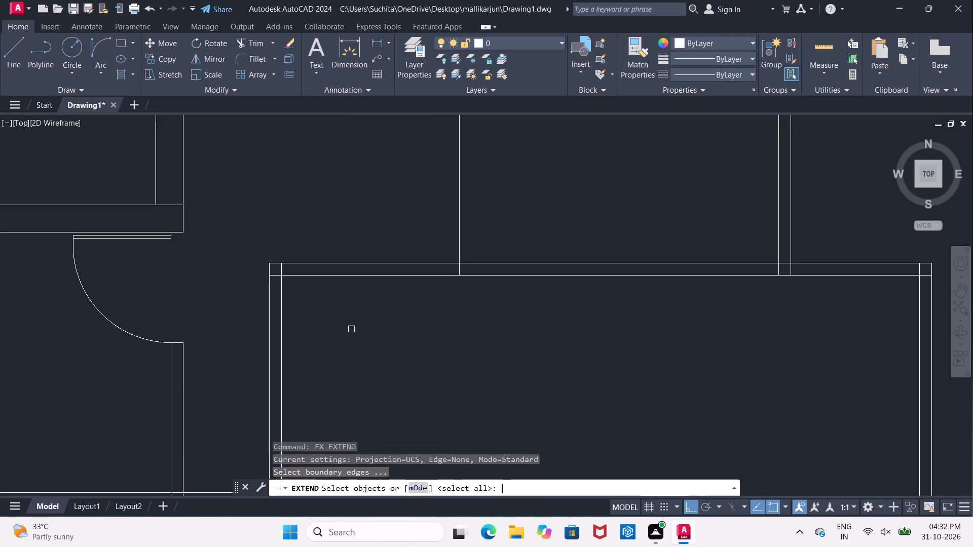
key(space)
click(304, 262)
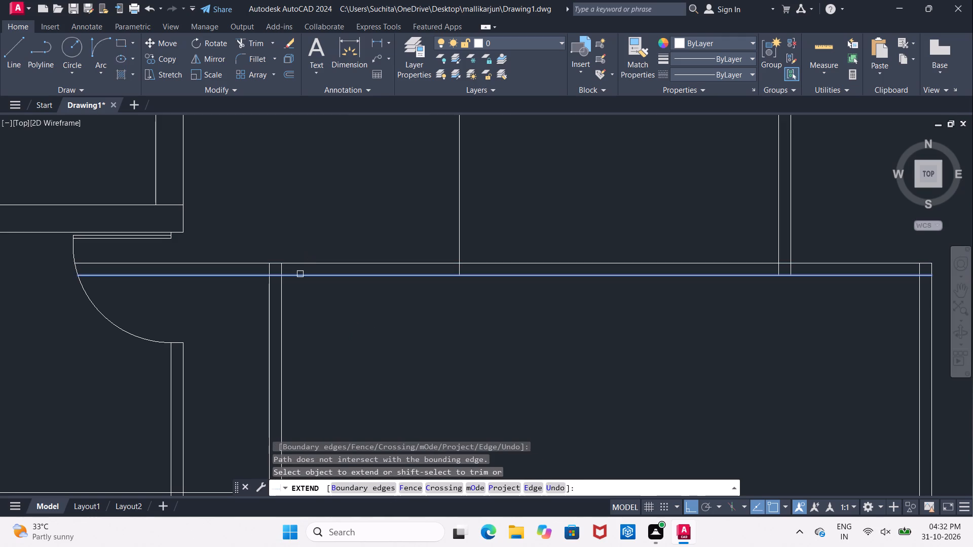
click(300, 275)
drag(130, 277, 108, 279)
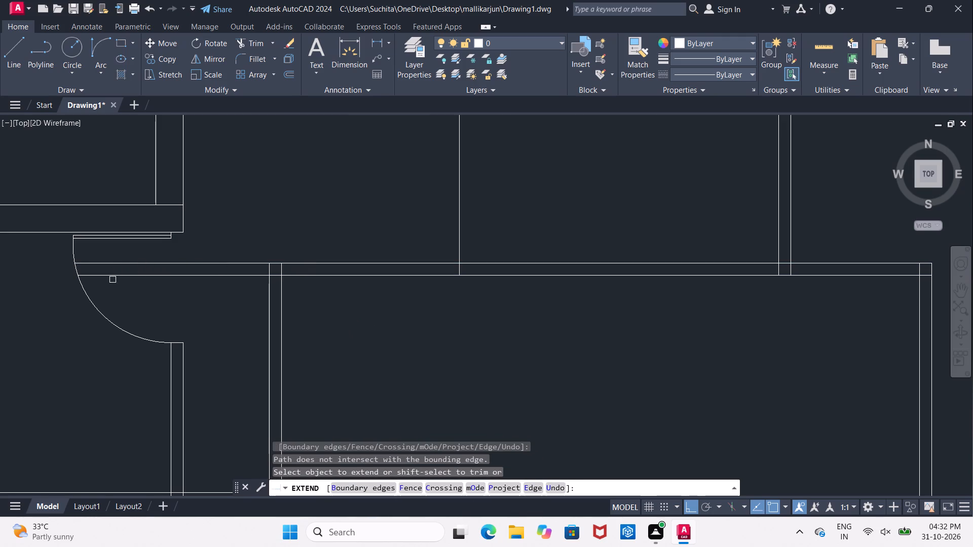
middle_drag(133, 284, 328, 300)
key(Escape)
Stretch the west ends of both extended wall lines past the door swing arc into the small room.
click(326, 294)
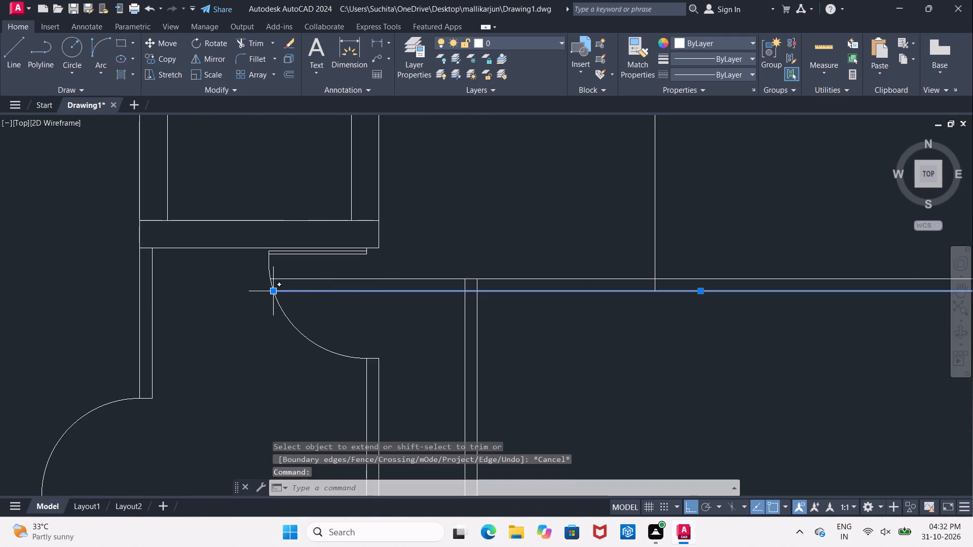
click(271, 293)
click(209, 293)
key(Escape)
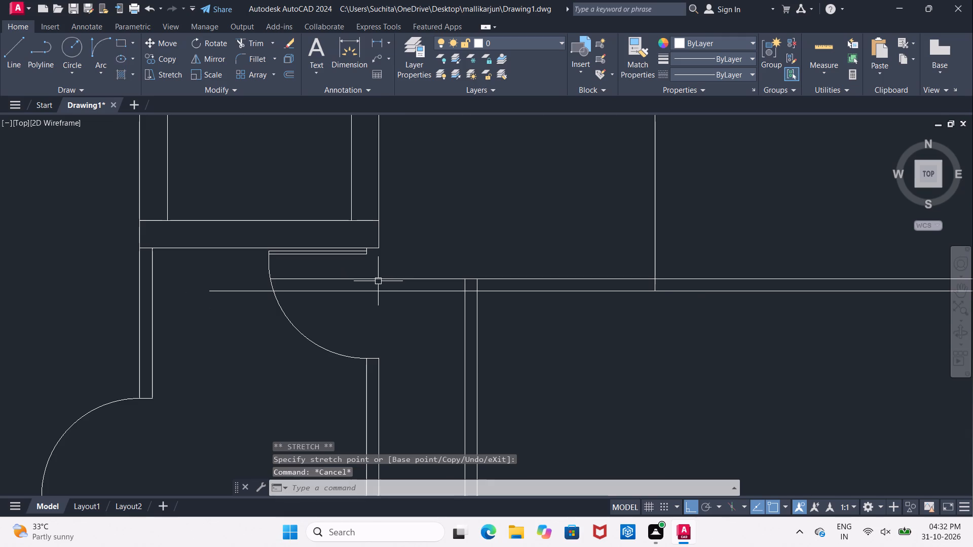
click(378, 280)
scroll(289, 273, up, 2)
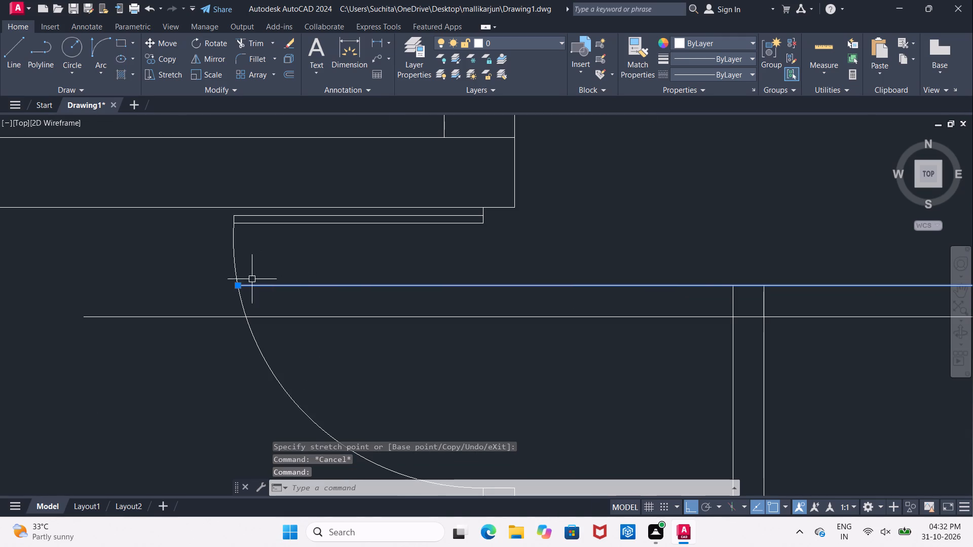
click(240, 287)
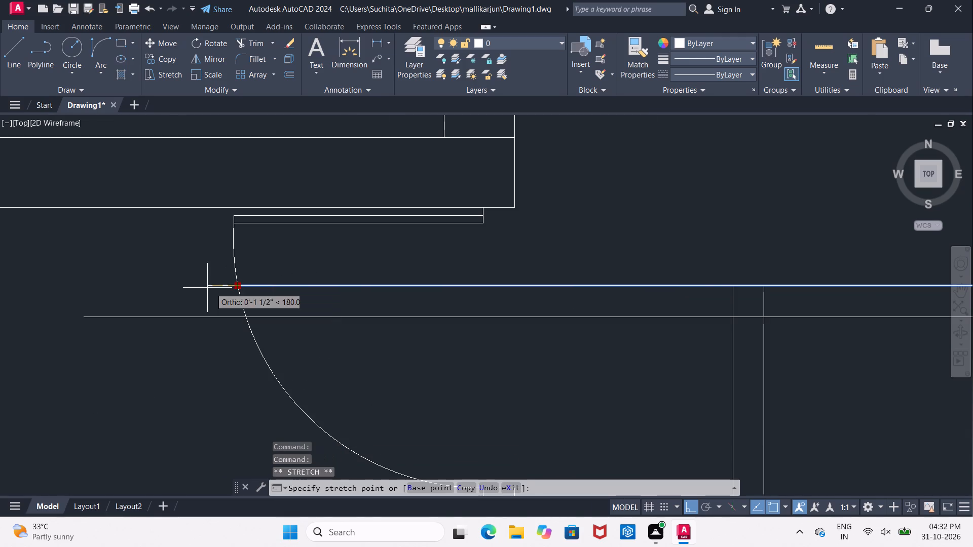
click(164, 286)
key(Escape)
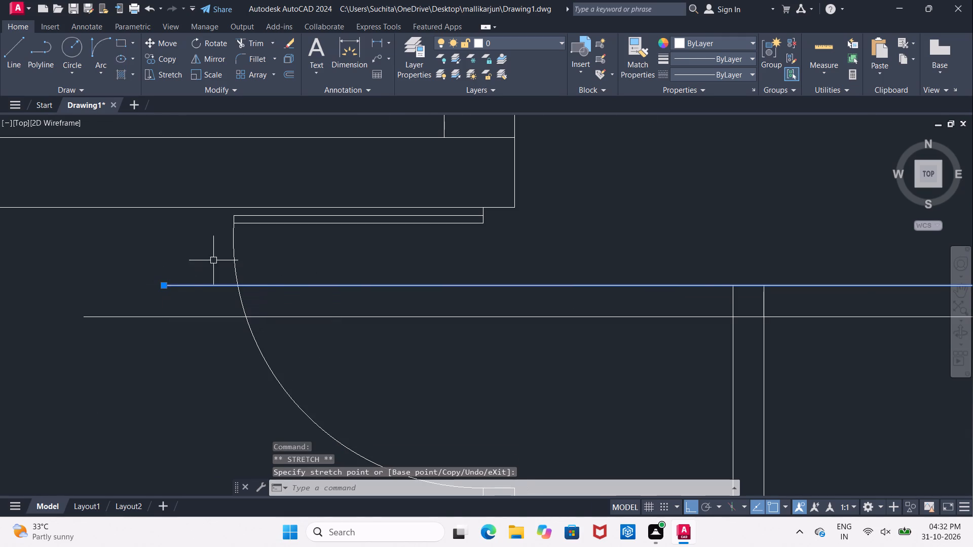
Delete the small room's door swing arc together with the upper of the two stretched wall lines.
click(233, 253)
key(Delete)
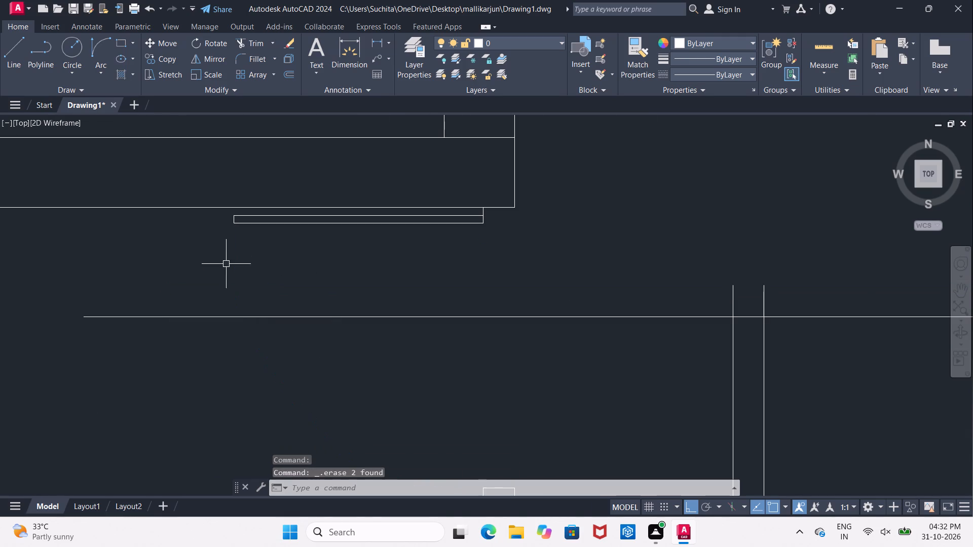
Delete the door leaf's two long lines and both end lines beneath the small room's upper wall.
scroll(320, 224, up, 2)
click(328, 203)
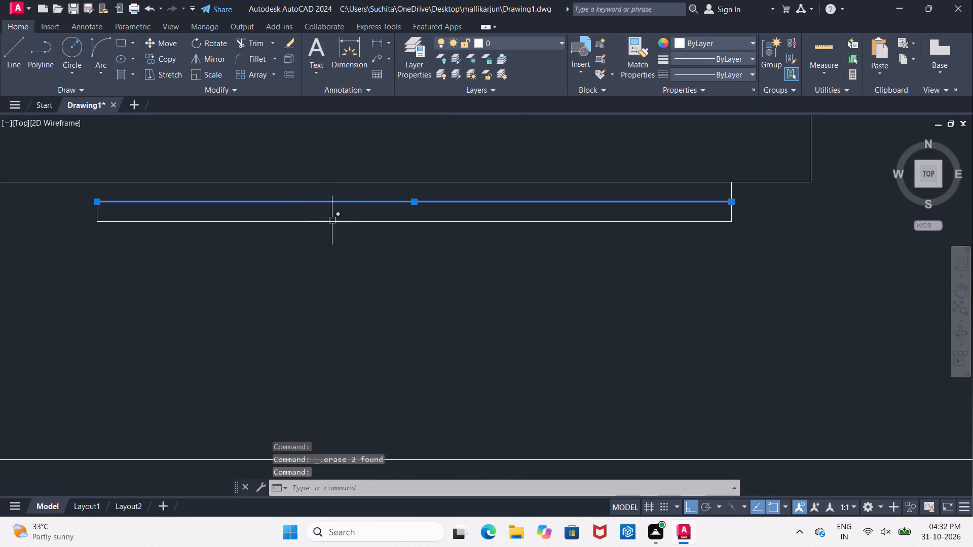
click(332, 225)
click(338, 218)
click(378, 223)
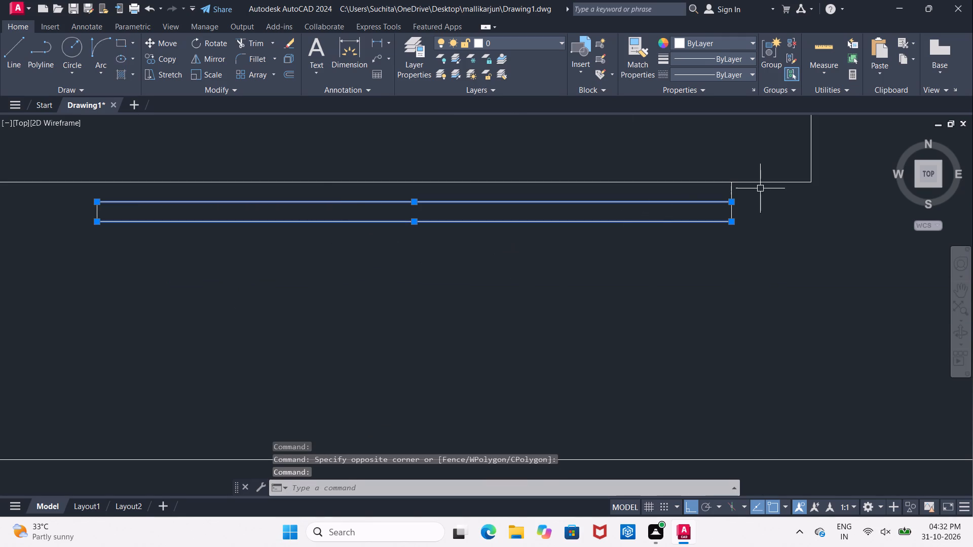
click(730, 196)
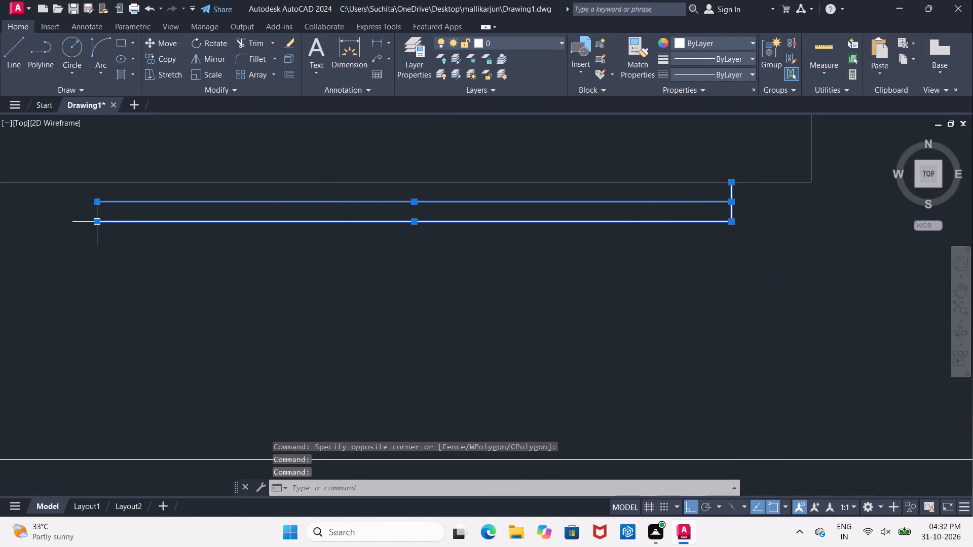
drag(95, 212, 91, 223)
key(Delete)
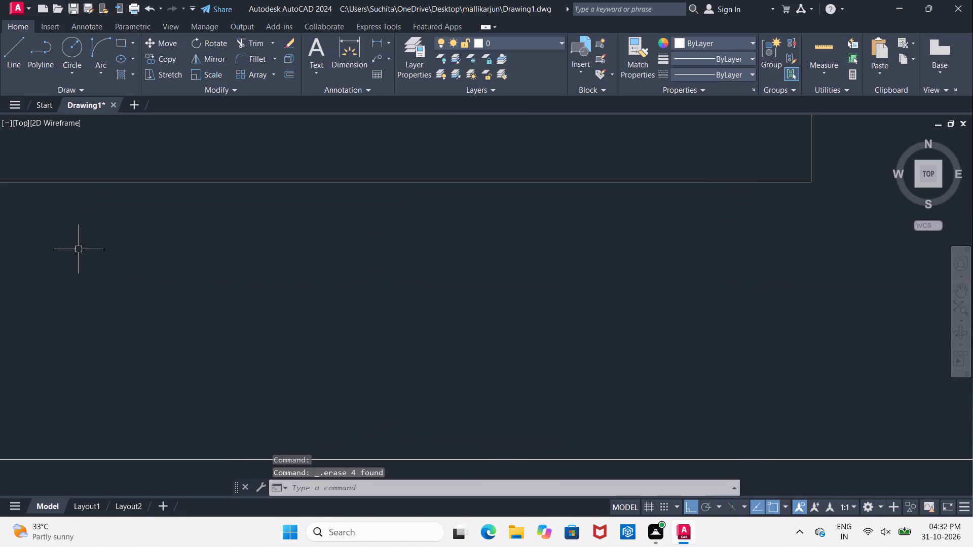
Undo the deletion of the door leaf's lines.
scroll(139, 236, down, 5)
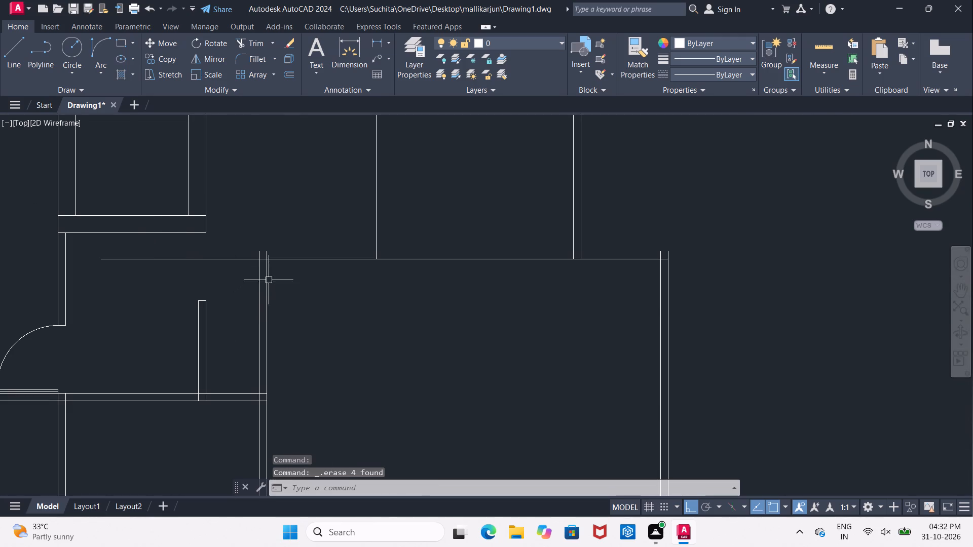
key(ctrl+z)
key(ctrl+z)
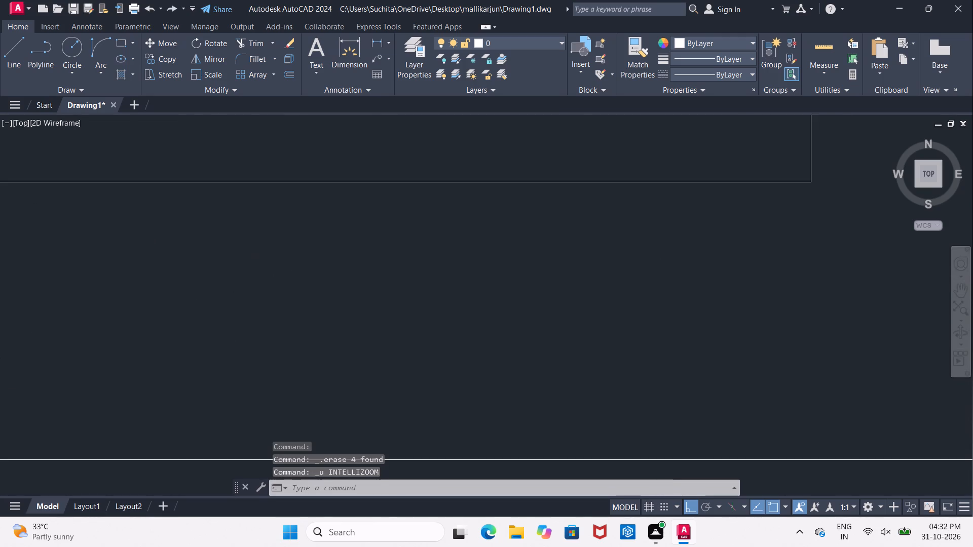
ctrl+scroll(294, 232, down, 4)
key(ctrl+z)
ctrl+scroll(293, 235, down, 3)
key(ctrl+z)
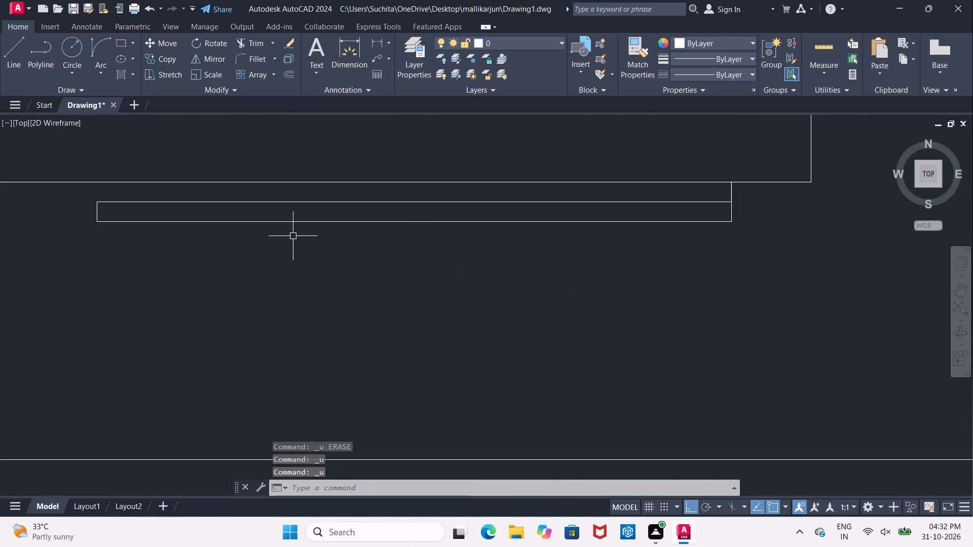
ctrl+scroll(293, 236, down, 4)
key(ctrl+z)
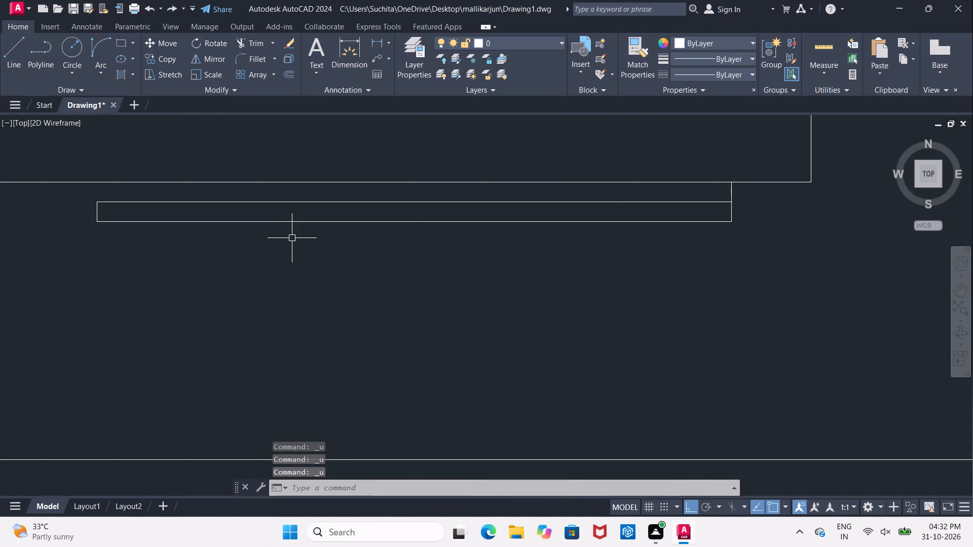
Offset the remaining stretched wall line 4" upward to restore the wall's second line.
scroll(285, 242, down, 3)
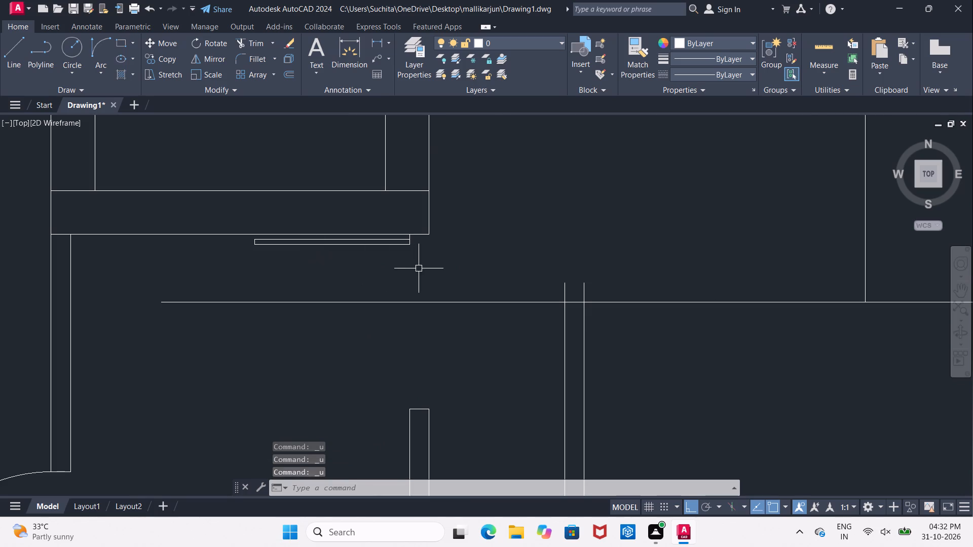
scroll(421, 268, down, 1)
middle_drag(421, 268, 364, 273)
key(Escape)
scroll(362, 272, down, 2)
middle_drag(441, 269, 403, 281)
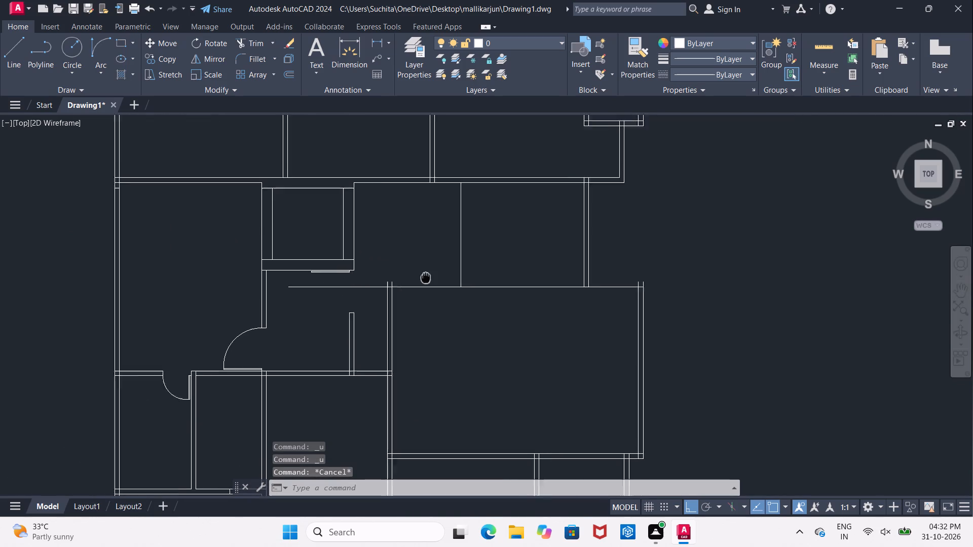
middle_drag(403, 281, 371, 283)
scroll(361, 284, up, 1)
key(Escape)
key(o)
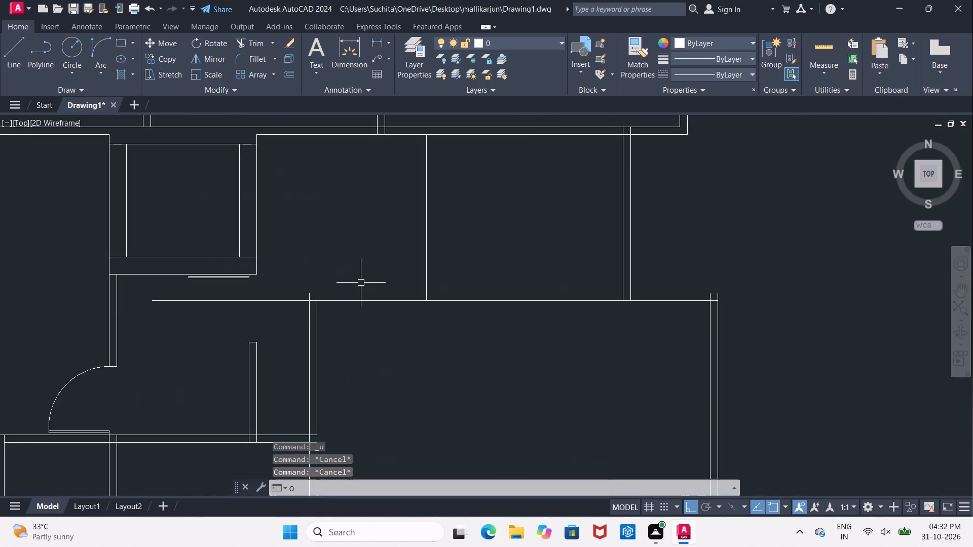
key(Return)
key(4)
key(shift+quotedbl)
key(Return)
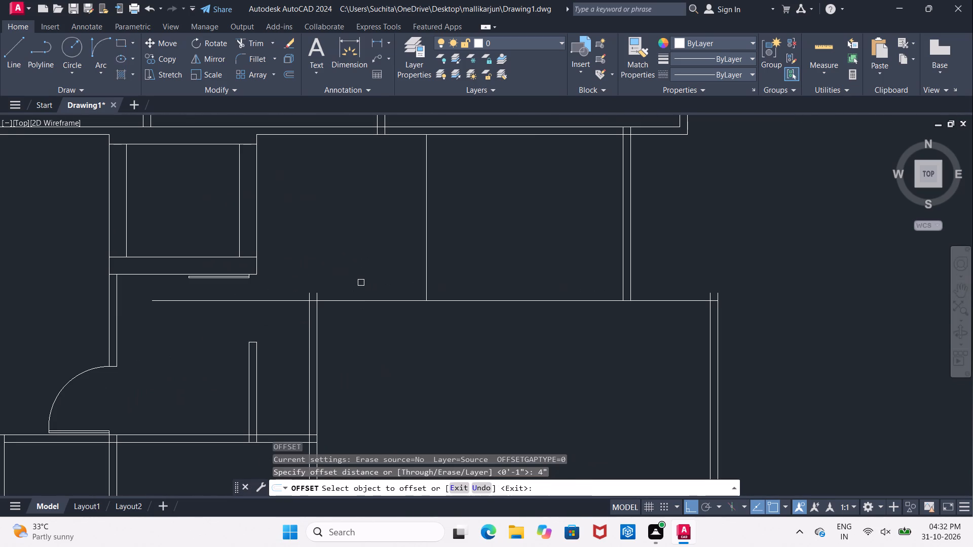
scroll(366, 309, up, 2)
click(337, 288)
click(338, 259)
middle_drag(235, 226, 250, 231)
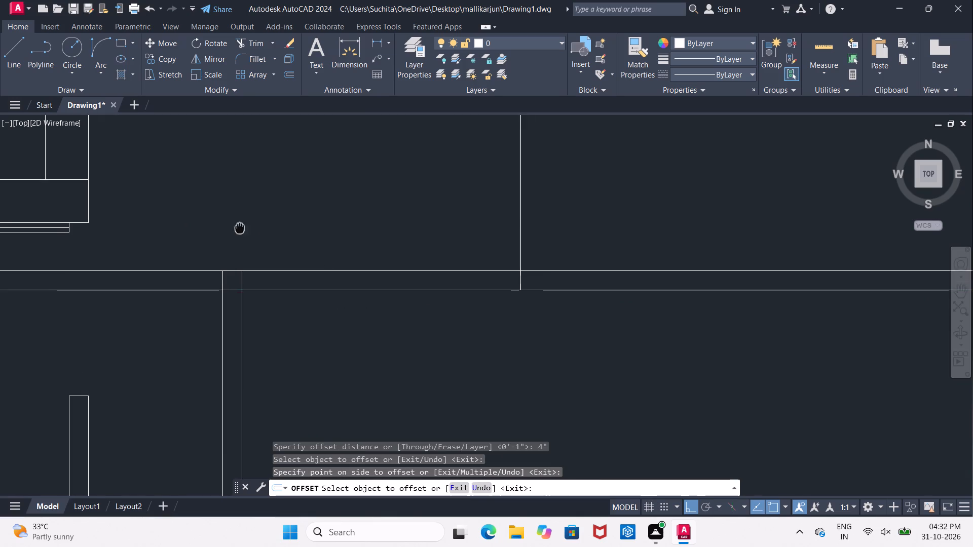
middle_drag(250, 231, 455, 223)
key(Escape)
Delete the door leaf's lines beneath the small room's upper wall, beginning with the two long ones.
scroll(247, 221, up, 3)
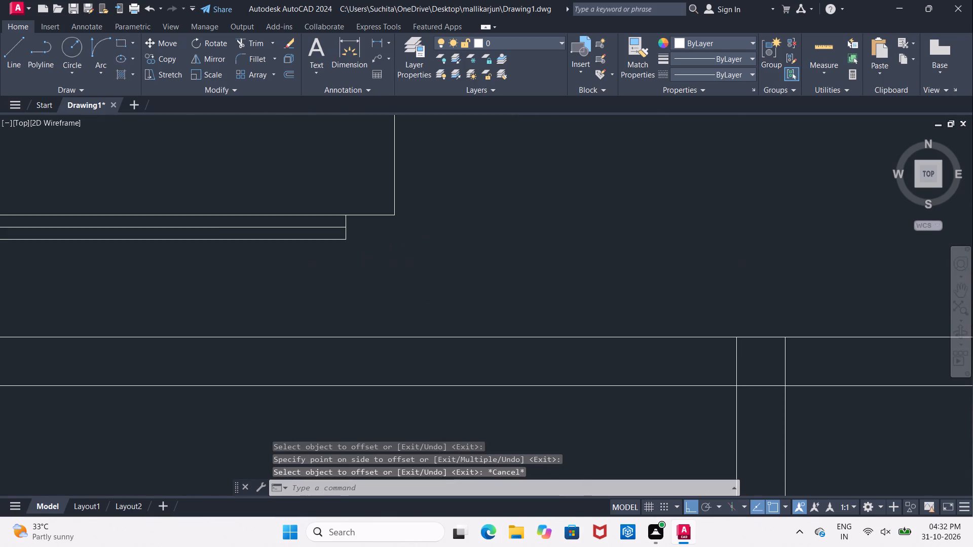
click(250, 229)
click(260, 251)
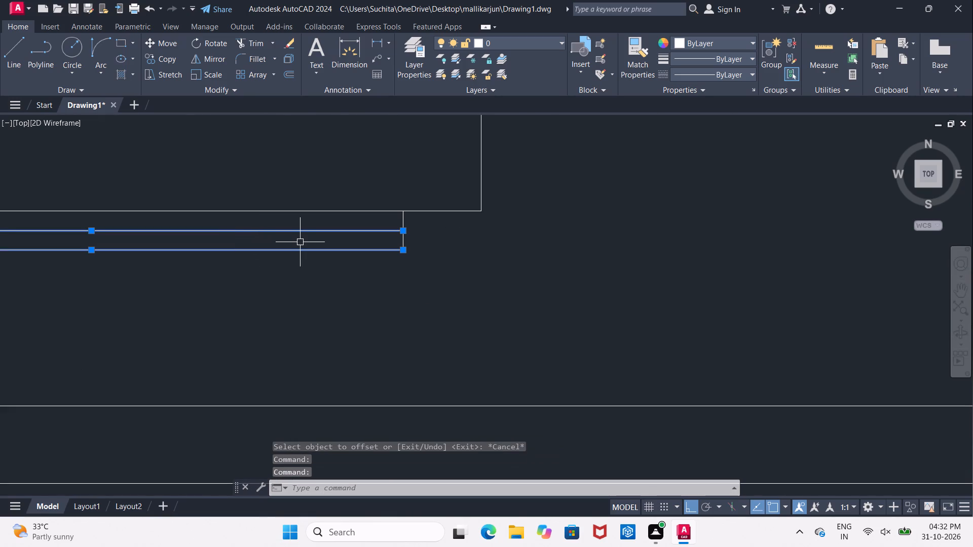
key(Delete)
click(405, 246)
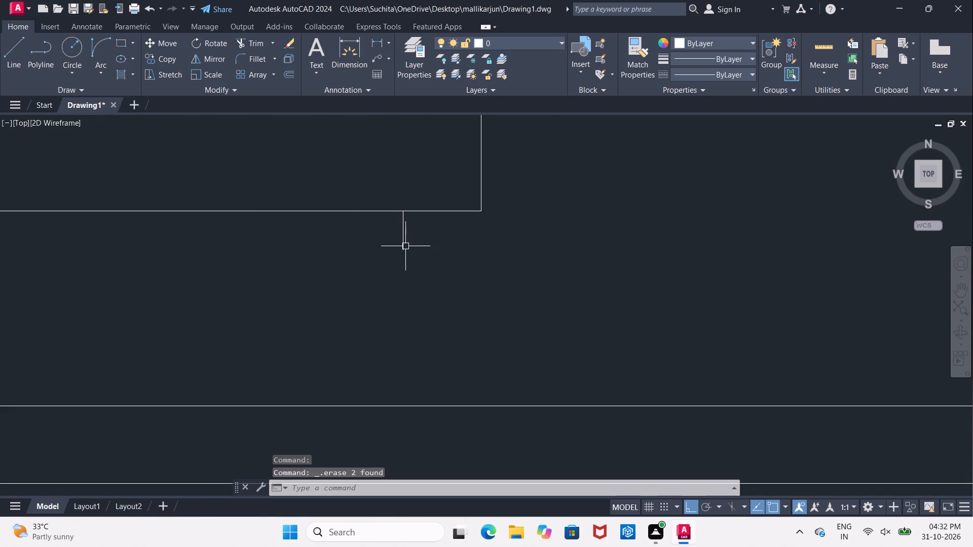
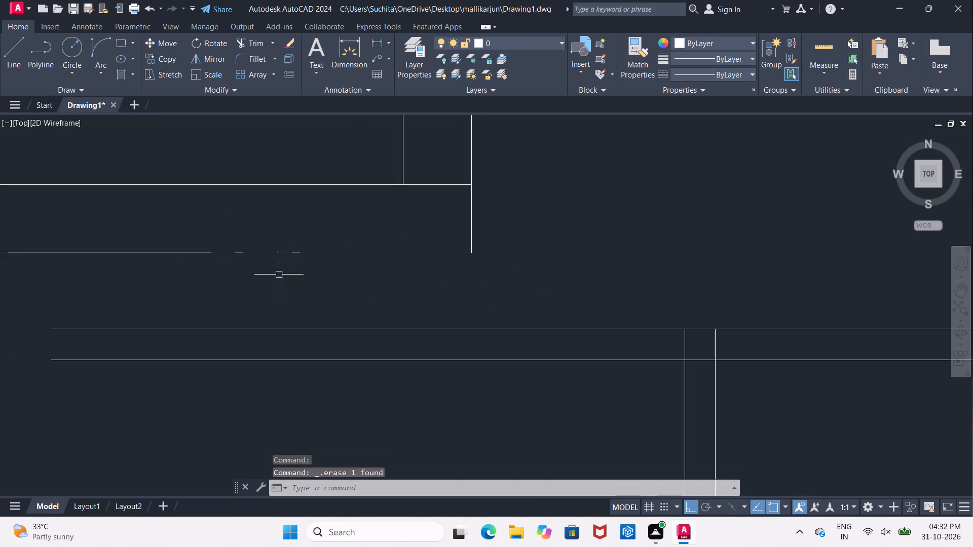
Extend both lines of the large room's top wall to the small room's far side wall, above its arc door.
scroll(306, 289, down, 4)
scroll(312, 311, up, 2)
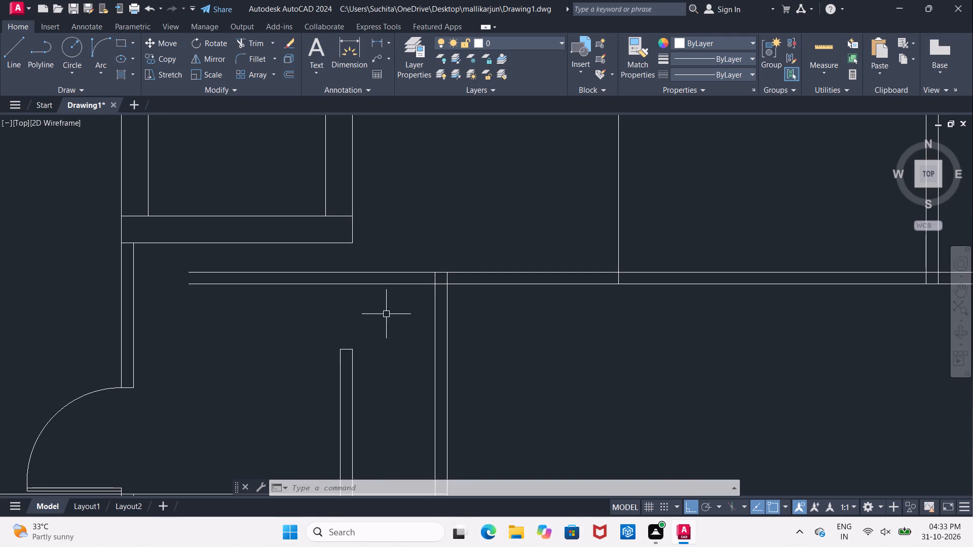
middle_drag(396, 307, 362, 315)
key(Escape)
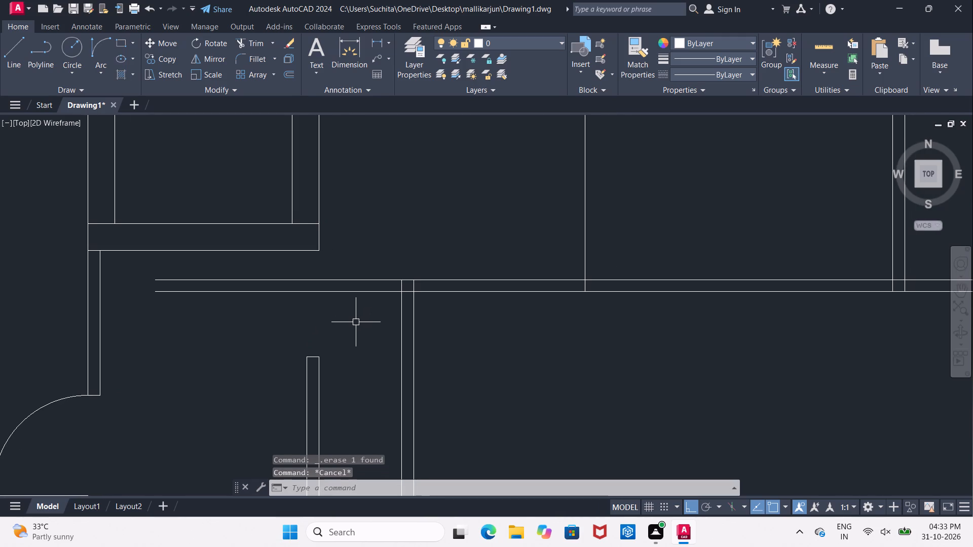
scroll(351, 325, up, 1)
middle_drag(350, 328, 333, 333)
key(Escape)
scroll(322, 331, down, 1)
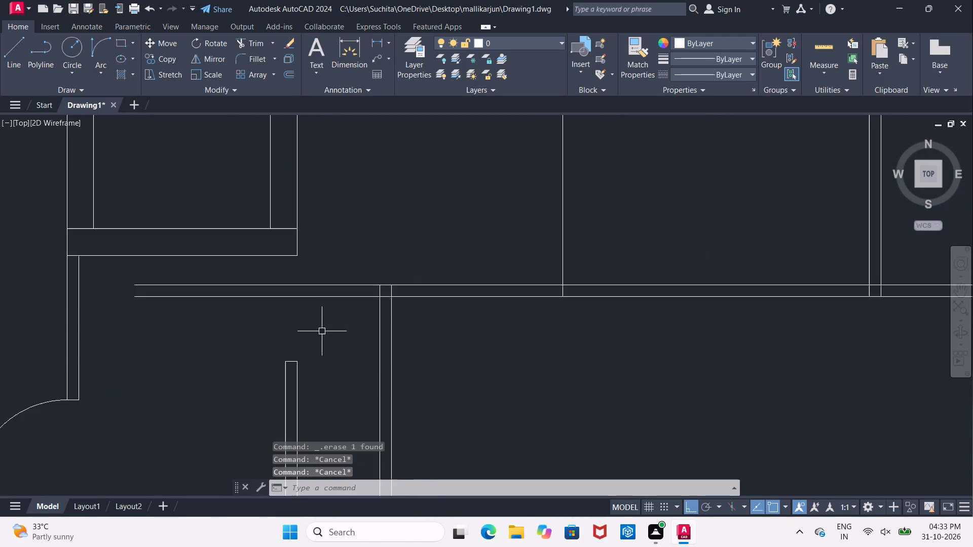
scroll(322, 332, down, 1)
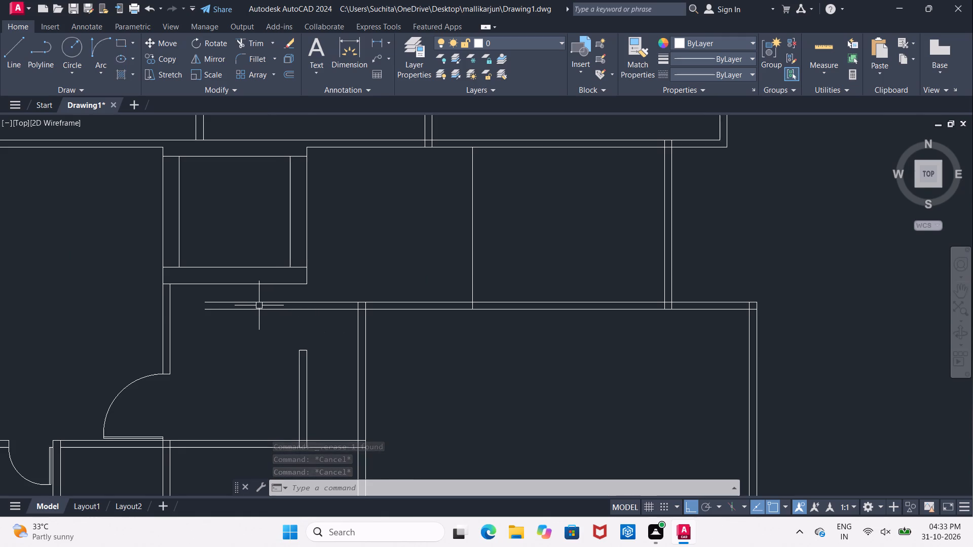
scroll(259, 305, up, 2)
key(Escape)
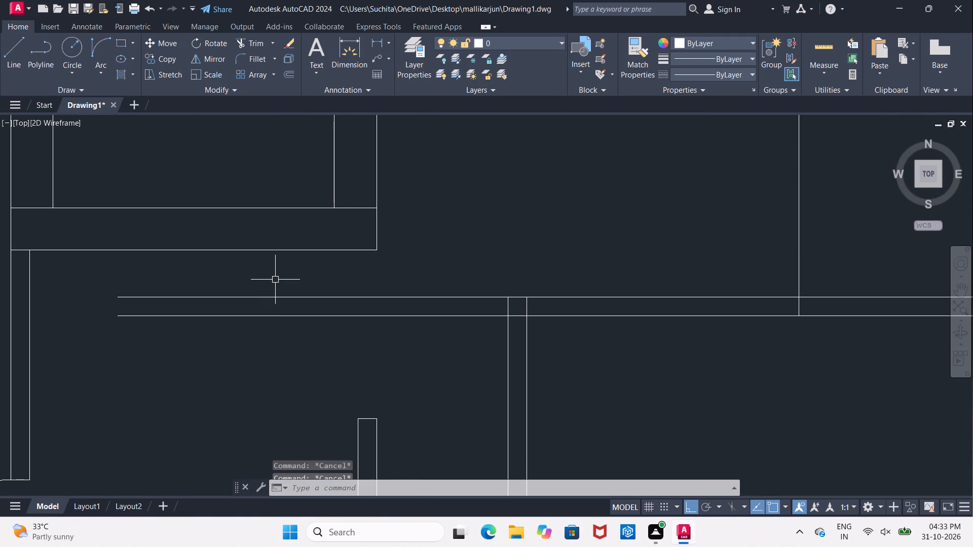
key(e)
text(X)
key(space)
key(space)
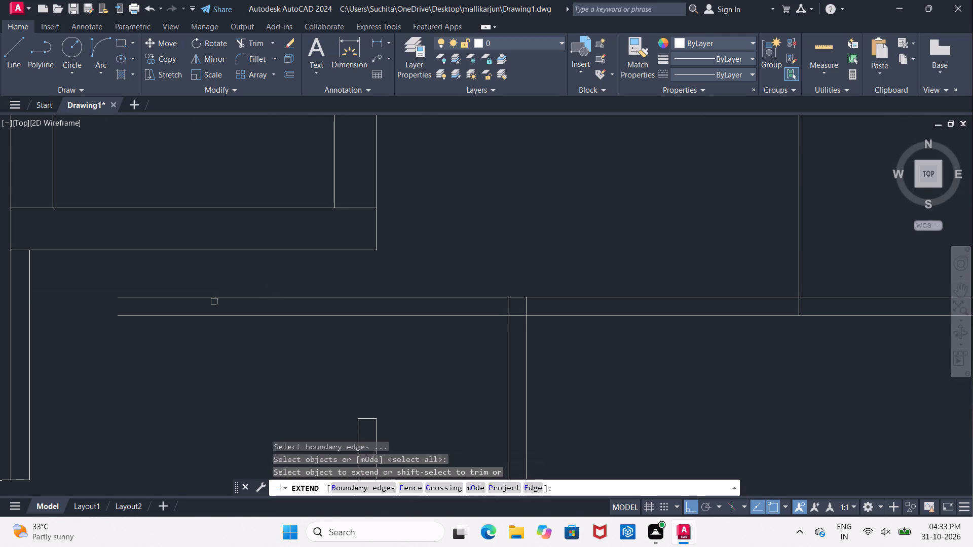
click(143, 298)
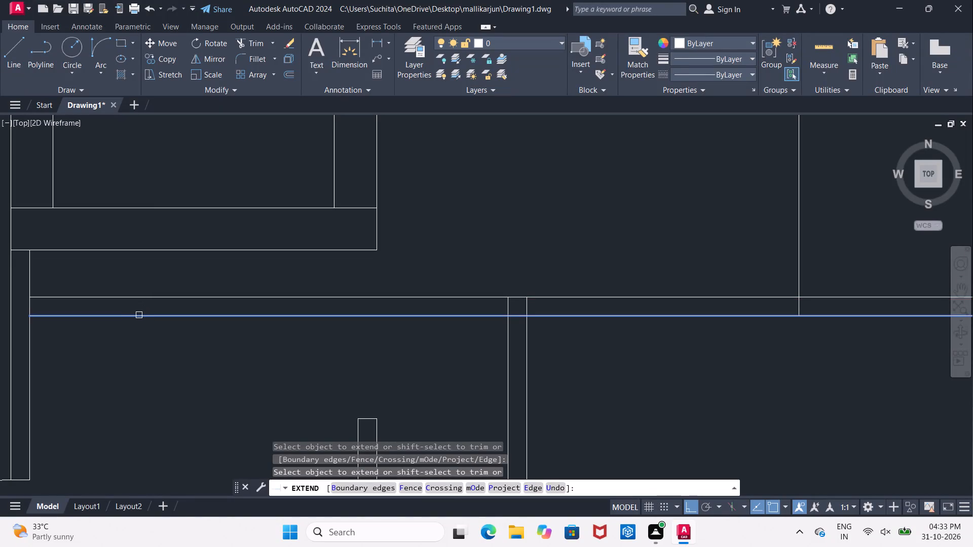
click(139, 315)
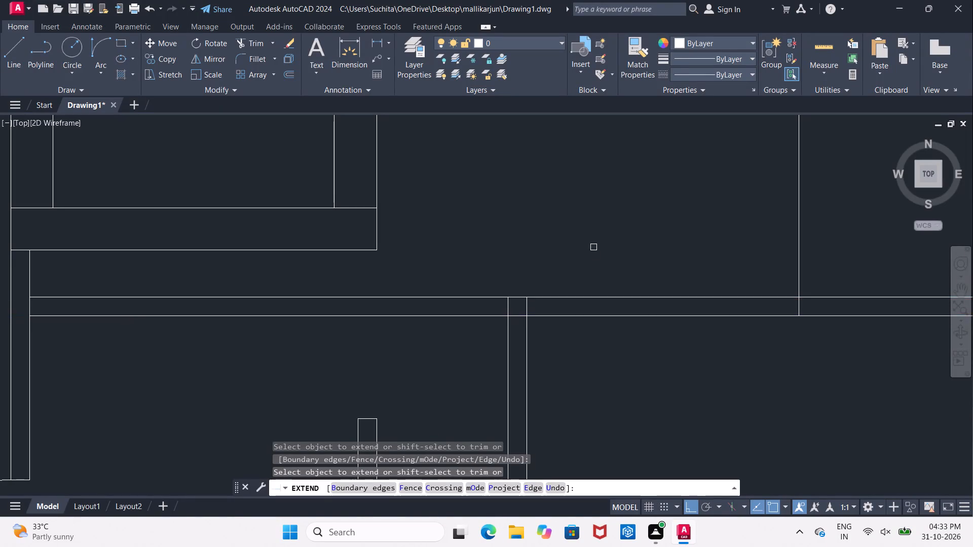
middle_drag(593, 248, 496, 252)
key(Escape)
Offset the extended wall's lower line 1" downward, and offset the resulting line another 1" downward.
scroll(484, 251, down, 2)
middle_drag(484, 251, 439, 250)
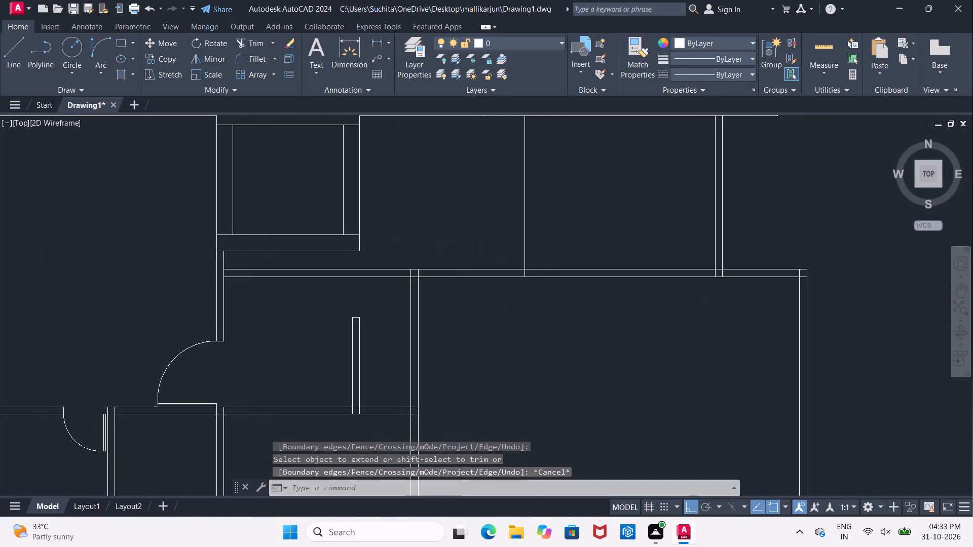
key(o)
key(Return)
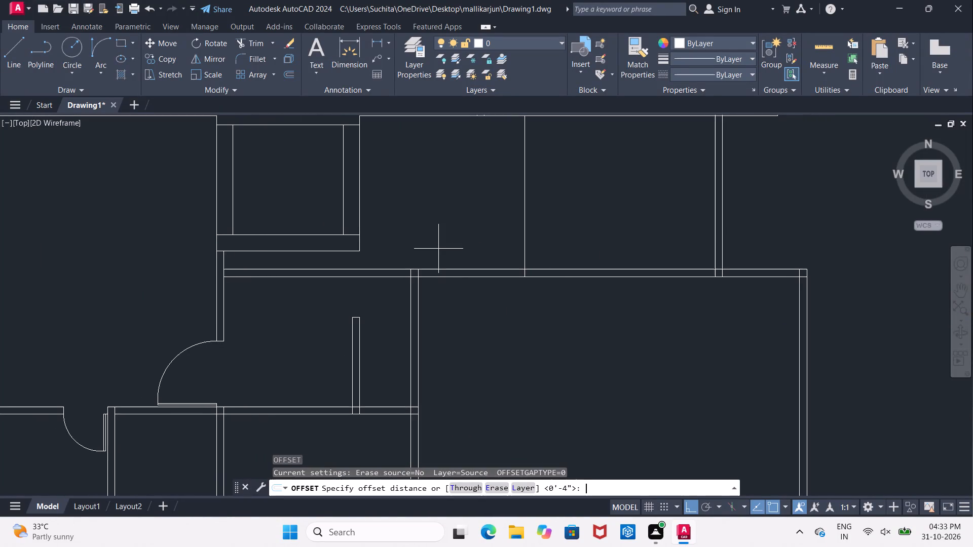
text(1")
key(Return)
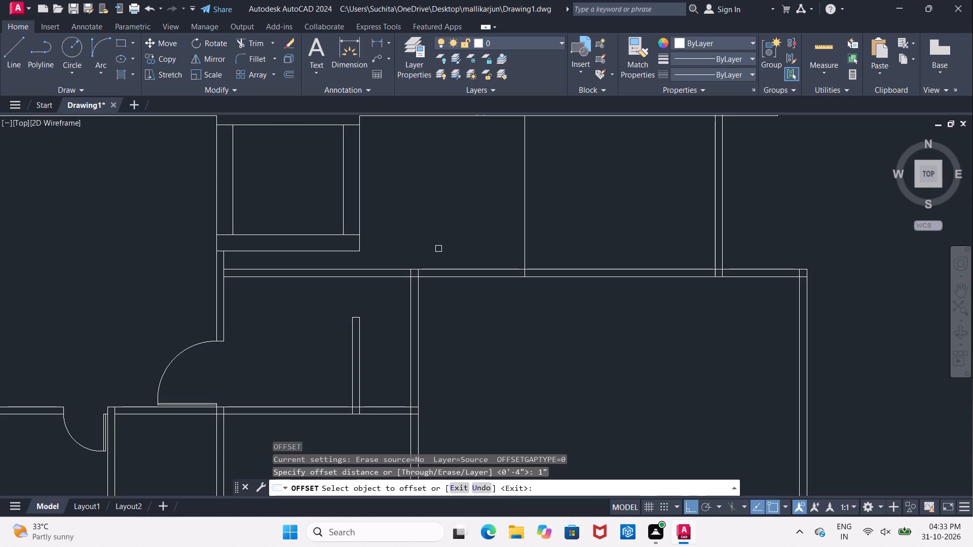
scroll(483, 327, up, 1)
click(443, 250)
click(452, 323)
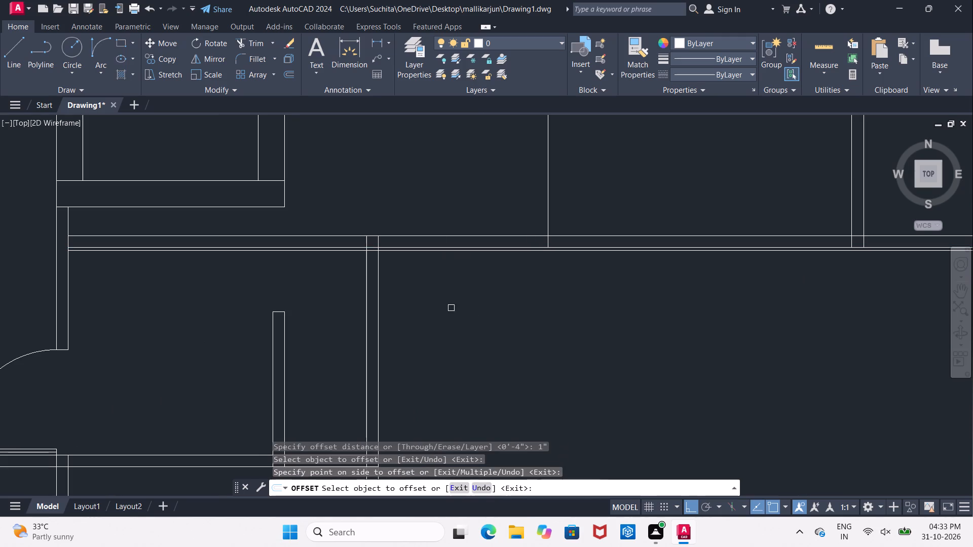
click(437, 251)
click(443, 314)
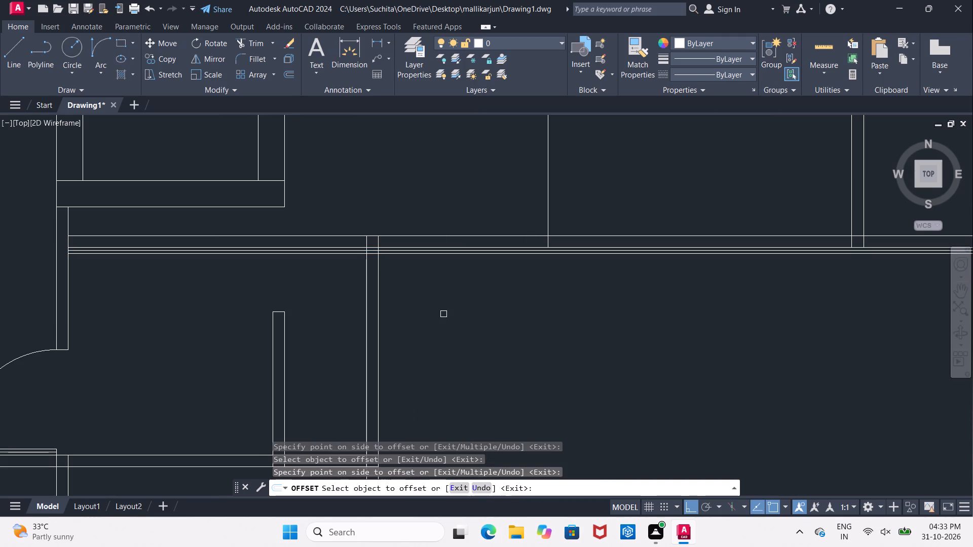
middle_drag(442, 309, 512, 305)
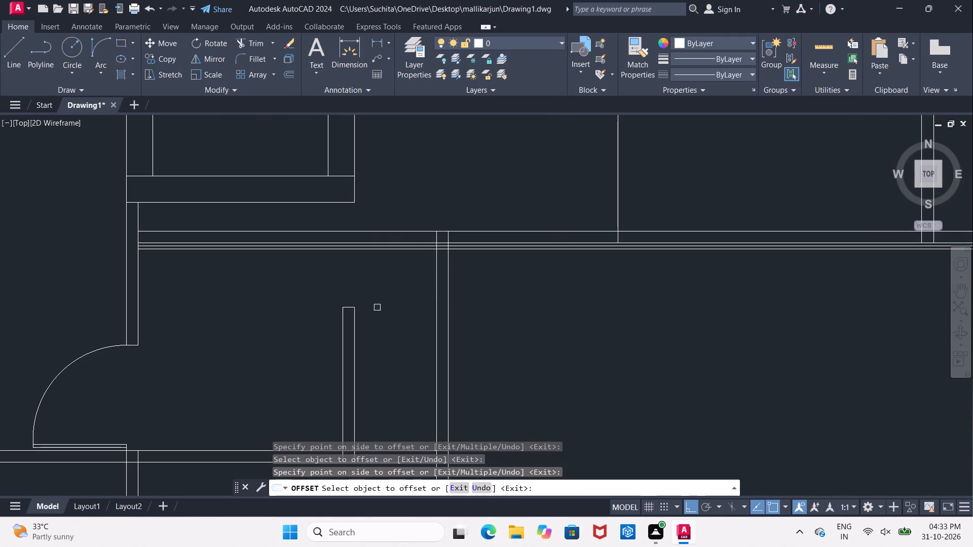
key(Escape)
Extend both lines of the short free-standing wall up to the outer line of the extended top wall.
text(EX)
key(space)
key(space)
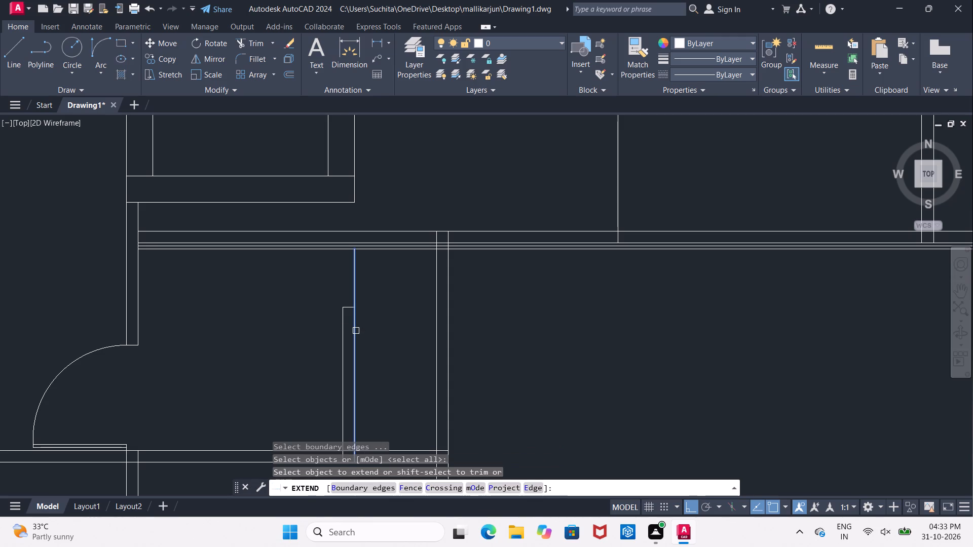
click(356, 331)
click(354, 326)
triple_click(354, 322)
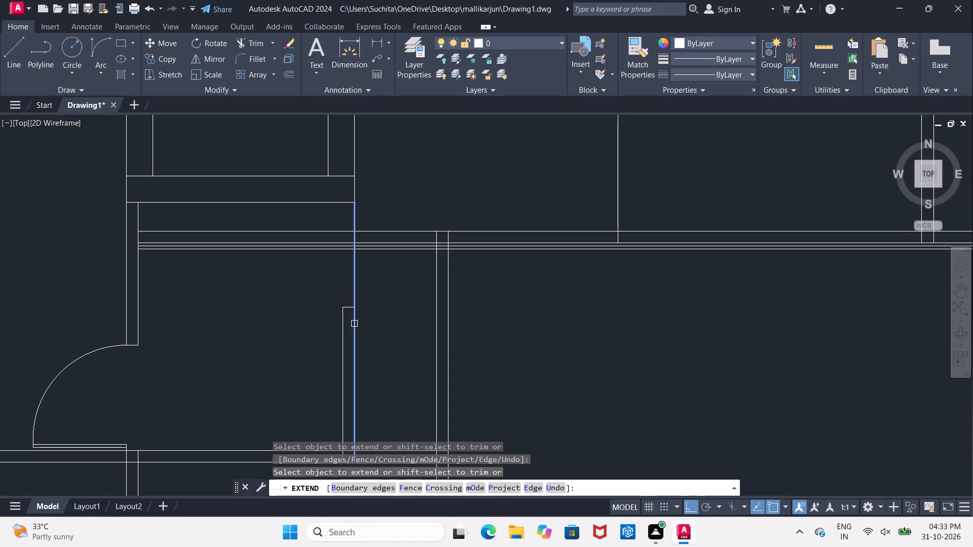
click(339, 342)
triple_click(340, 336)
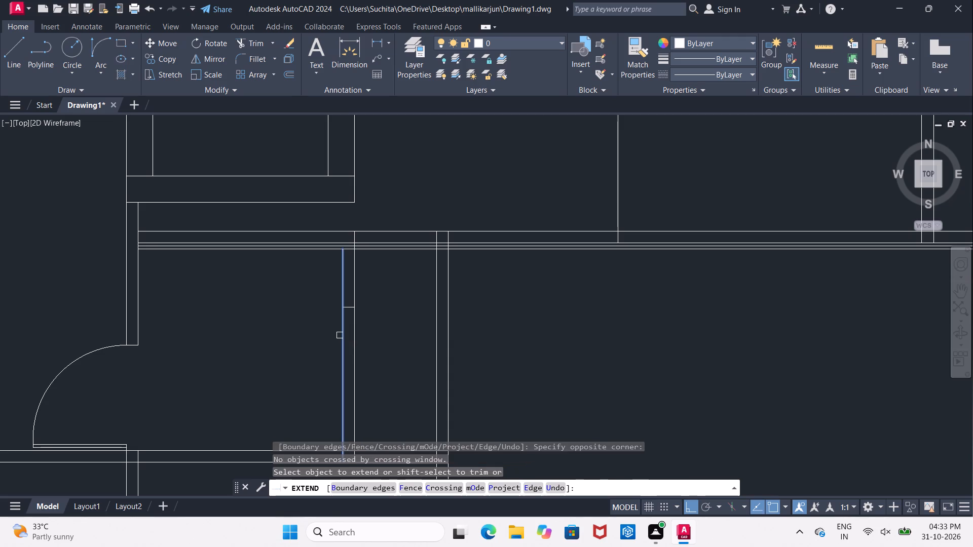
triple_click(341, 334)
click(341, 332)
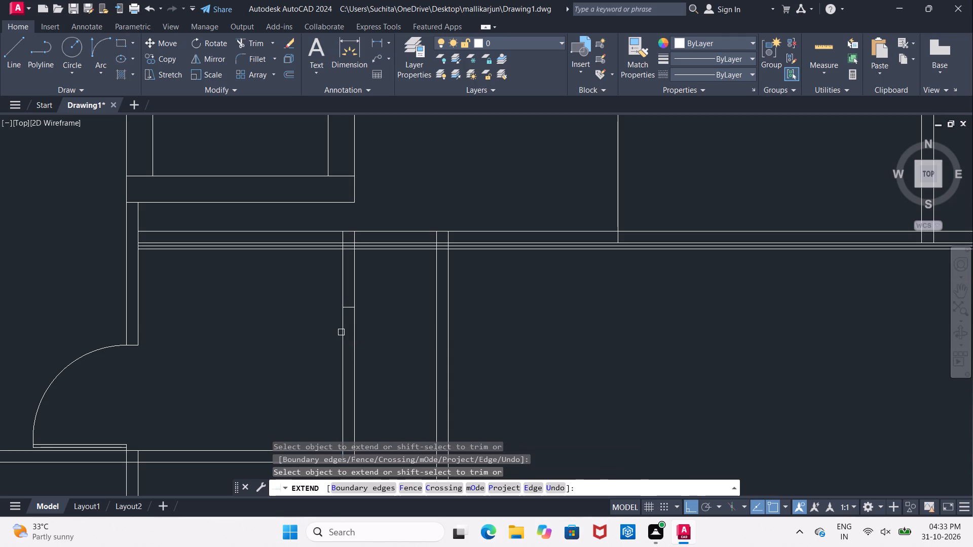
key(Escape)
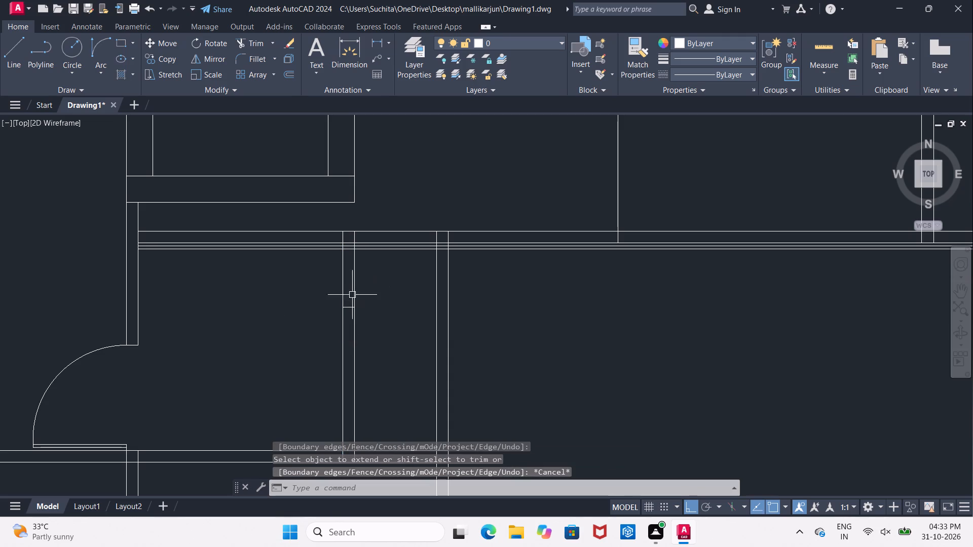
Delete the short cap line crossing the newly extended vertical wall.
click(347, 305)
key(Delete)
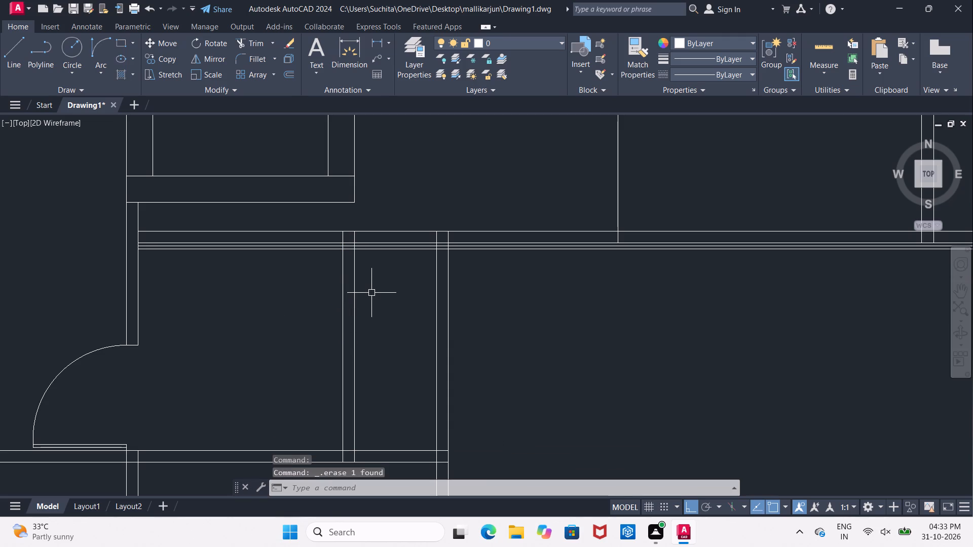
Offset by 3': the top wall's original lower line downward, and each narrow passage wall's inner line outward across its own wall.
middle_drag(375, 294, 333, 304)
key(Escape)
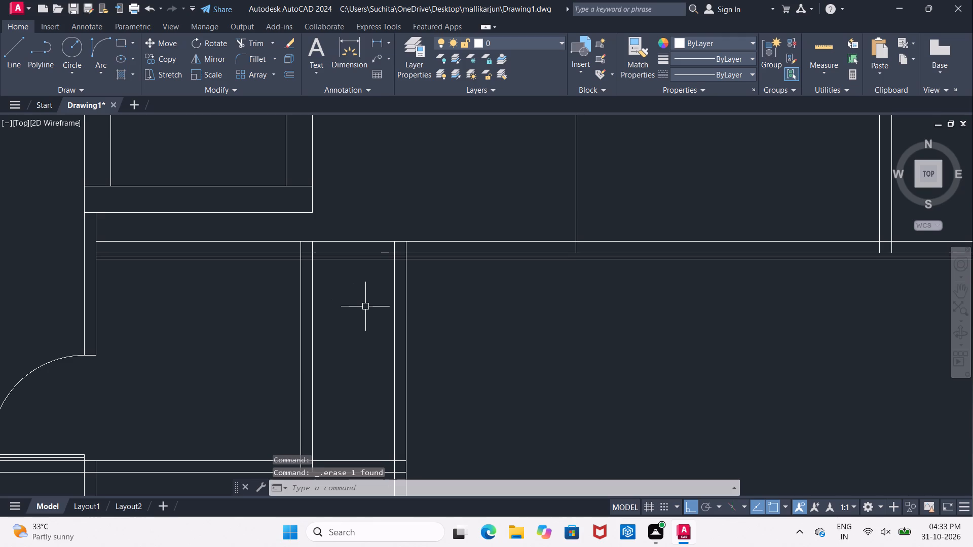
key(o)
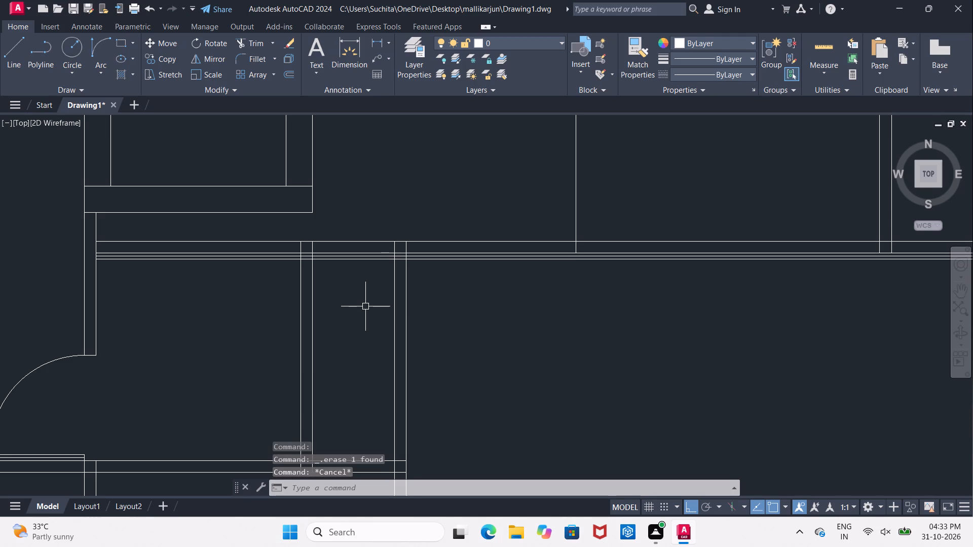
key(Return)
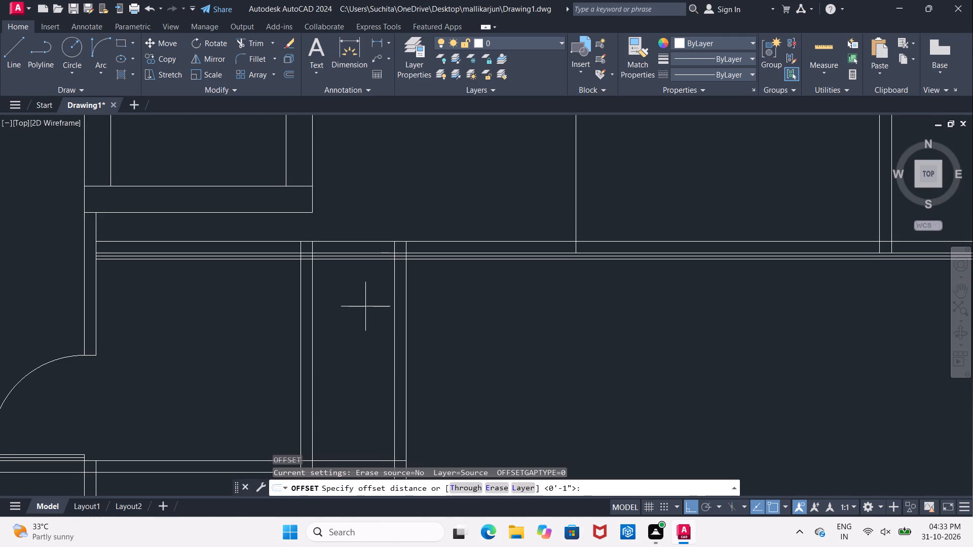
text(3')
key(Return)
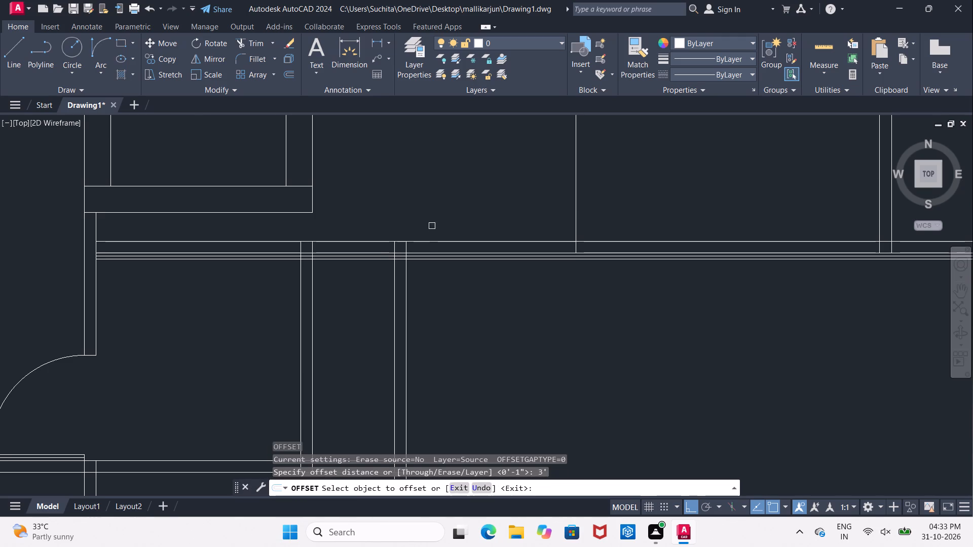
scroll(439, 225, up, 1)
click(443, 269)
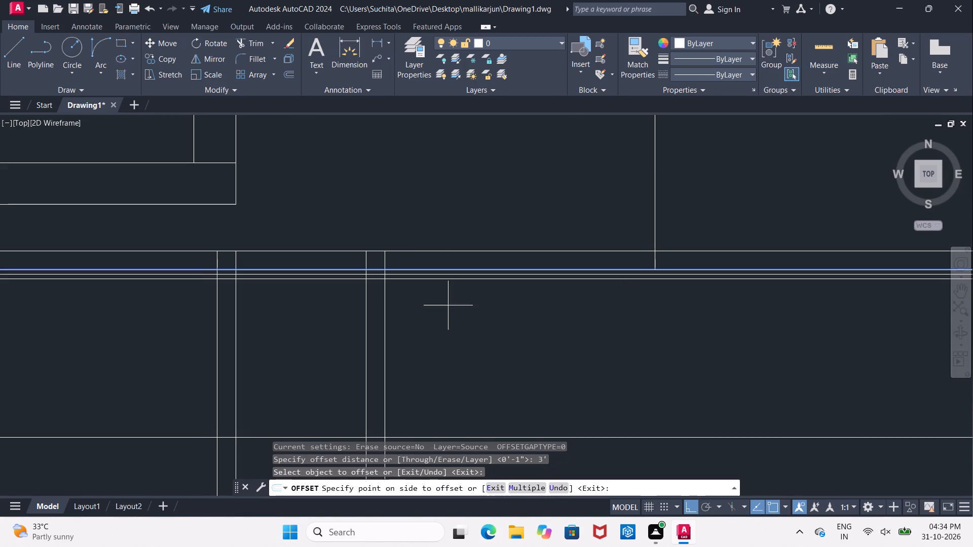
click(467, 360)
middle_drag(467, 389, 439, 300)
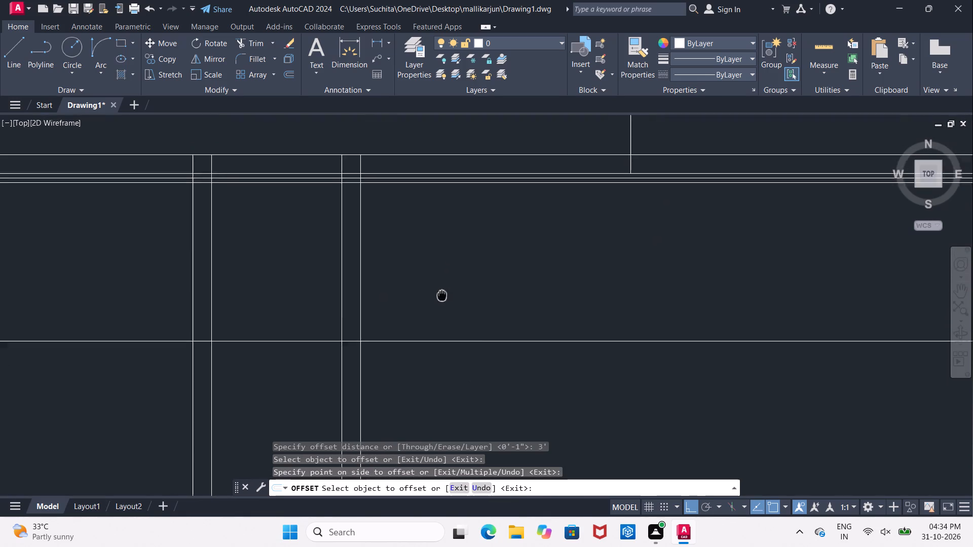
middle_drag(439, 300, 433, 312)
click(333, 286)
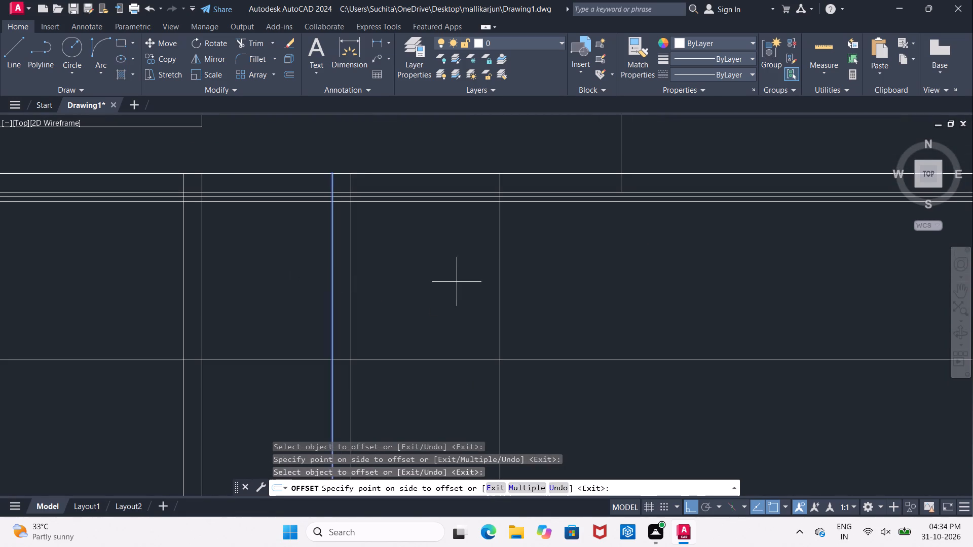
click(459, 282)
middle_drag(348, 293, 494, 300)
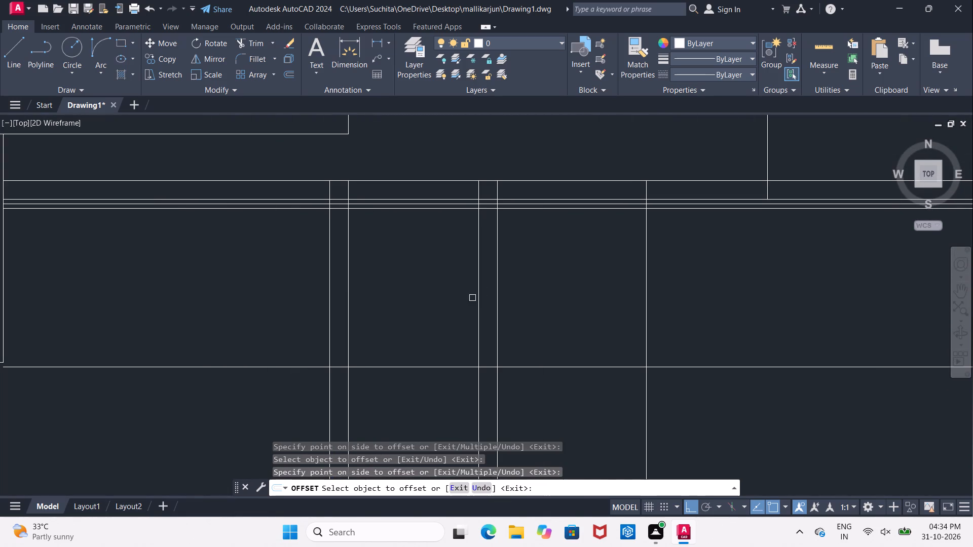
click(347, 293)
click(178, 290)
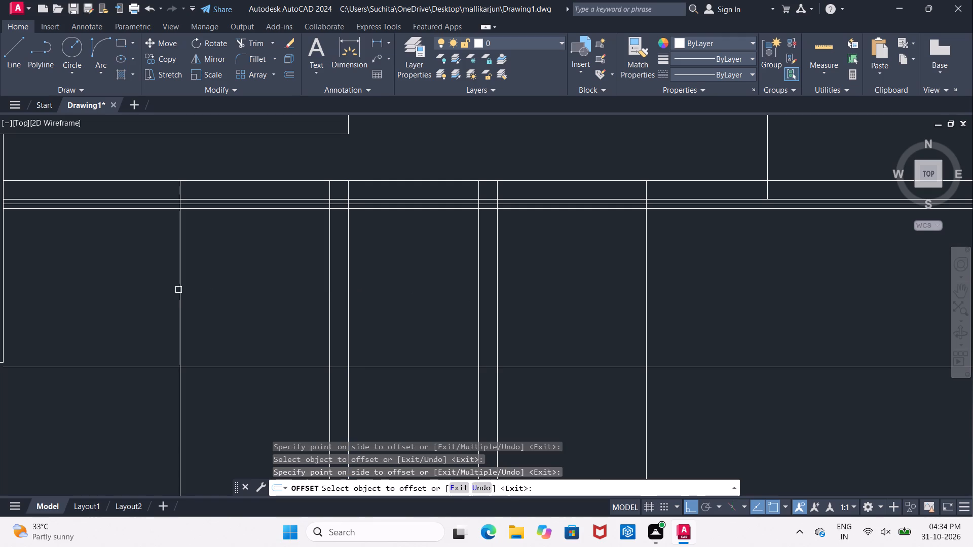
middle_drag(251, 307, 357, 313)
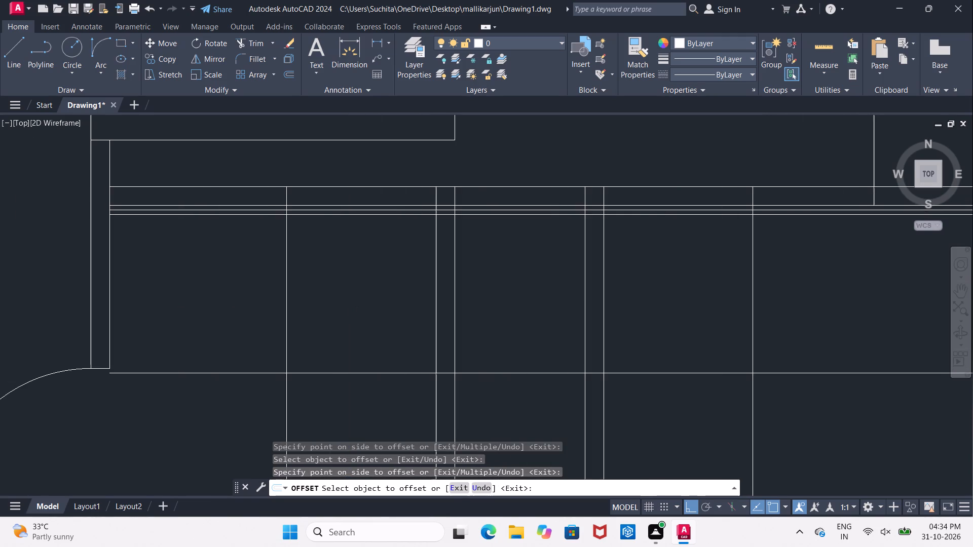
Trim the horizontal line 3' below the top wall so it ends at the outer faces of the two passage walls.
key(Escape)
key(t)
key(r)
key(space)
key(space)
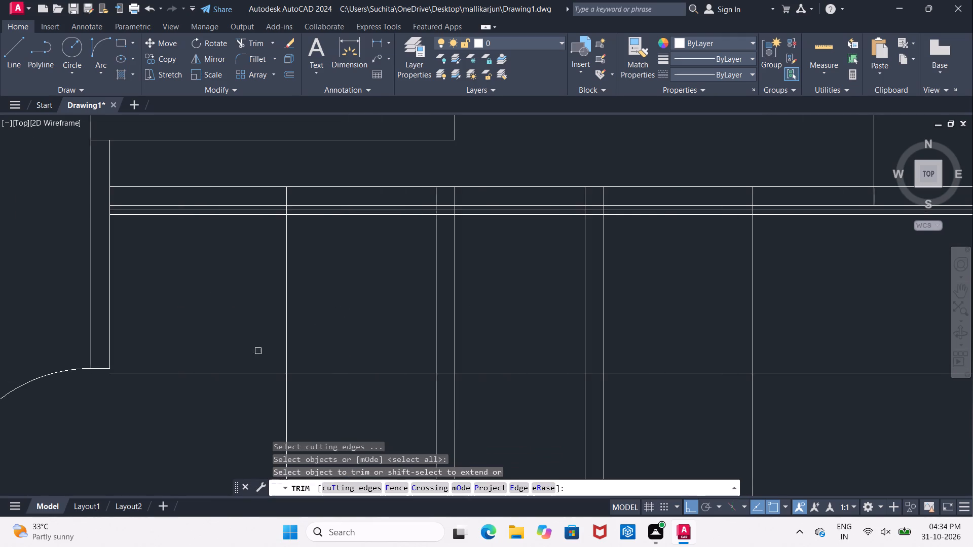
click(256, 372)
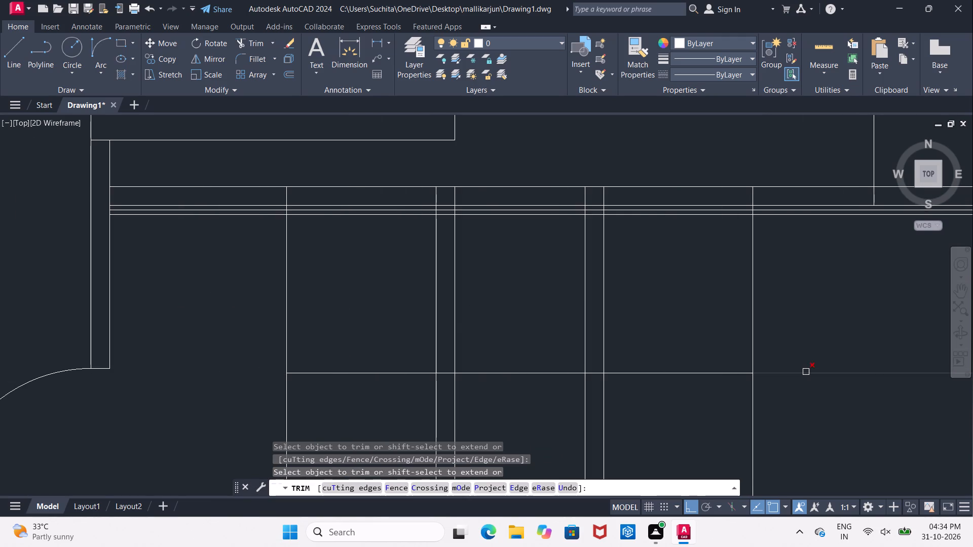
click(806, 372)
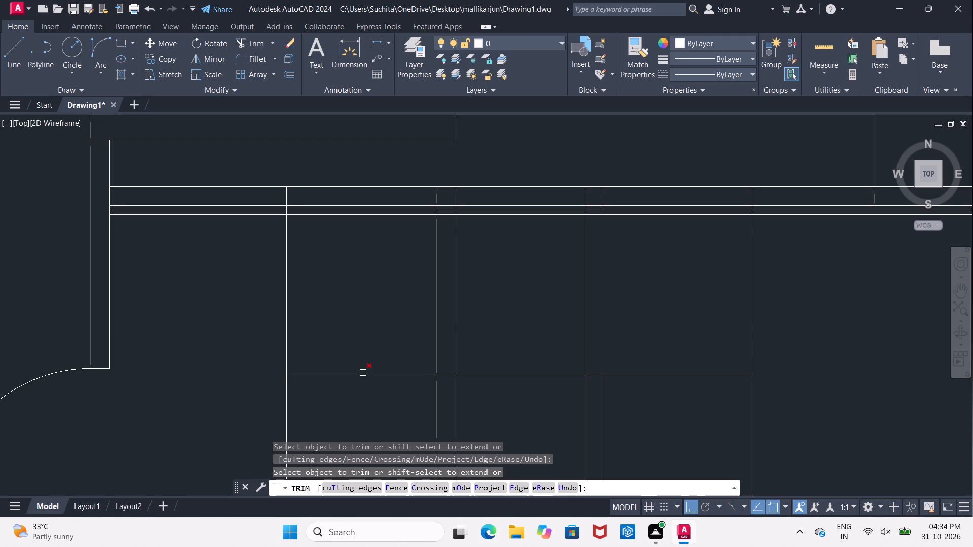
click(363, 373)
click(645, 371)
Trim the two thin lines under the top wall at the left 3' vertical, removing that vertical above and below them.
middle_drag(508, 244, 472, 284)
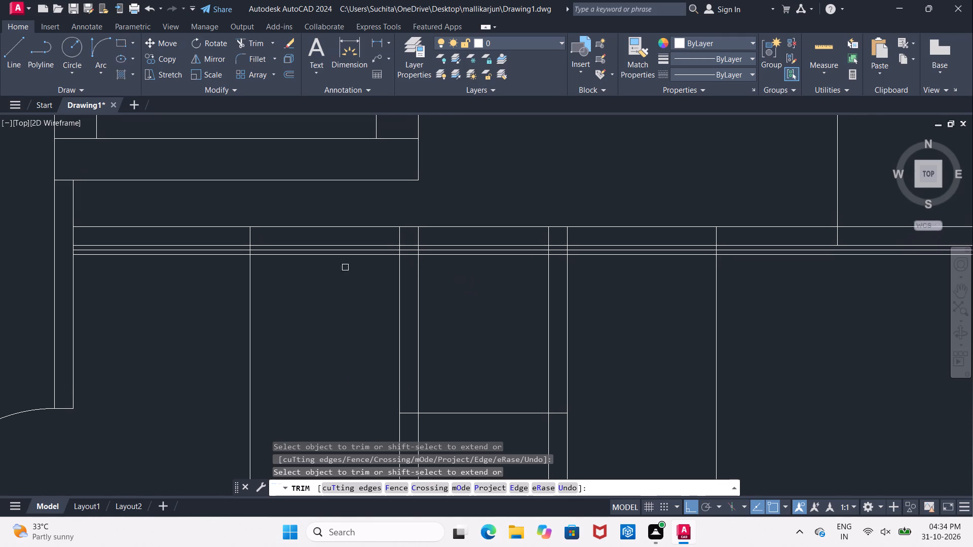
scroll(248, 245, up, 3)
click(249, 255)
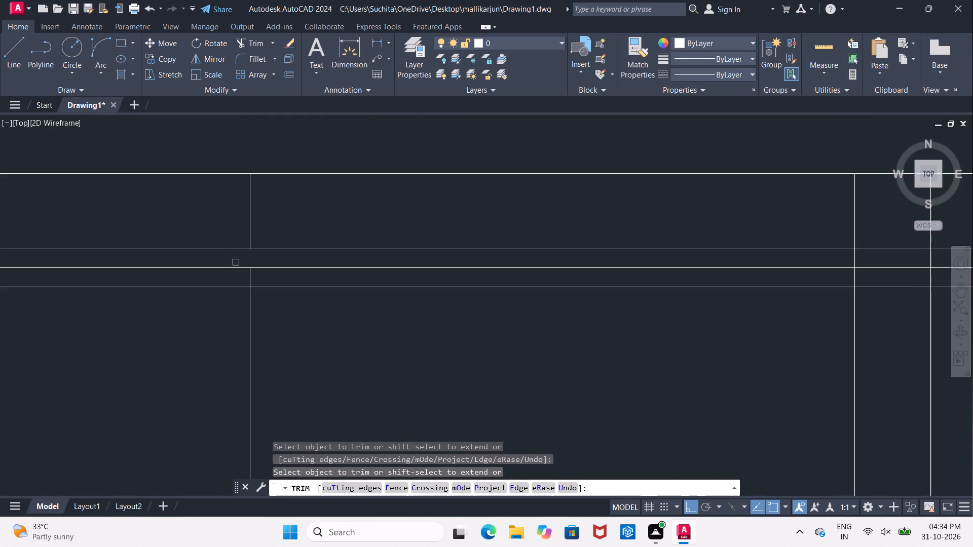
click(228, 266)
click(221, 287)
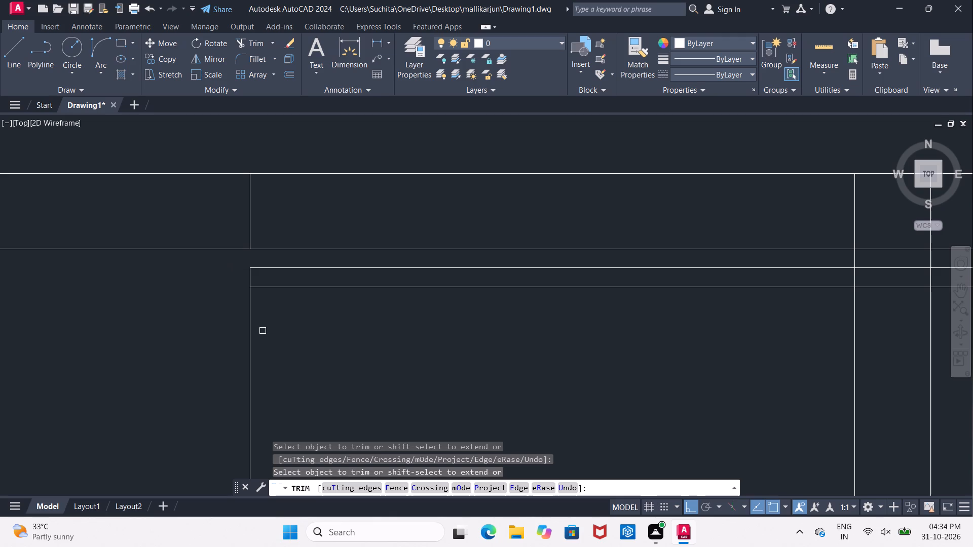
click(252, 332)
scroll(284, 319, down, 3)
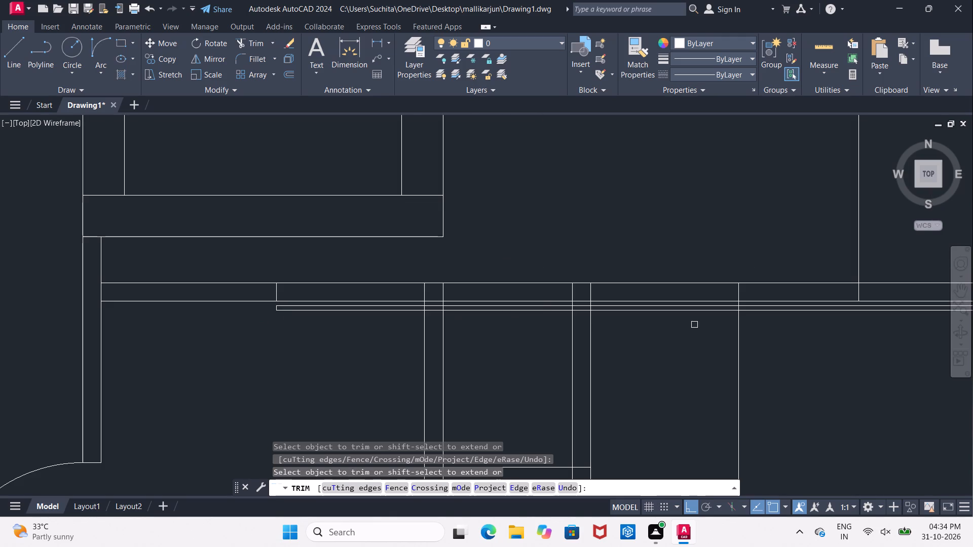
Trim the two thin lines at the right 3' vertical, removing that vertical between wall and upper thin line and below the lower one.
middle_drag(699, 325, 459, 299)
scroll(522, 287, up, 2)
click(509, 282)
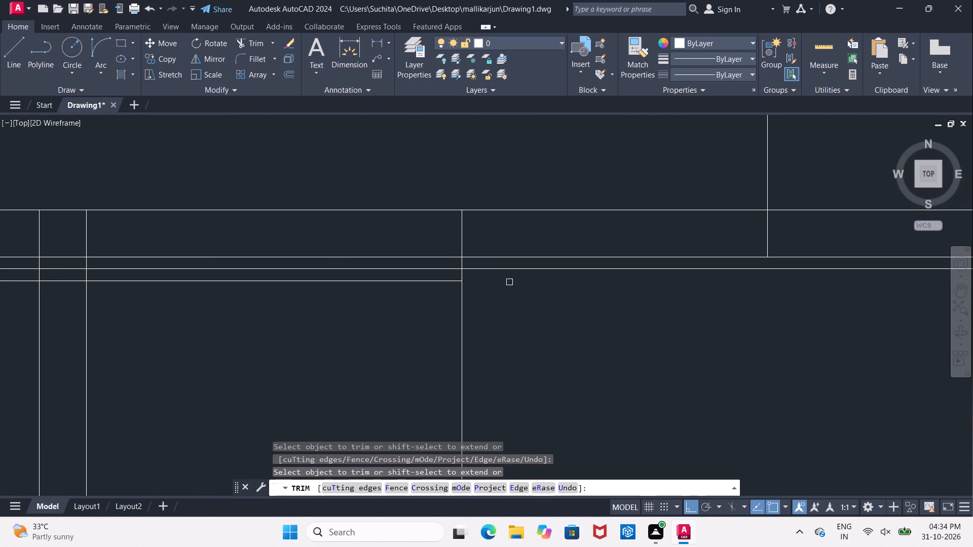
click(501, 269)
scroll(457, 265, up, 2)
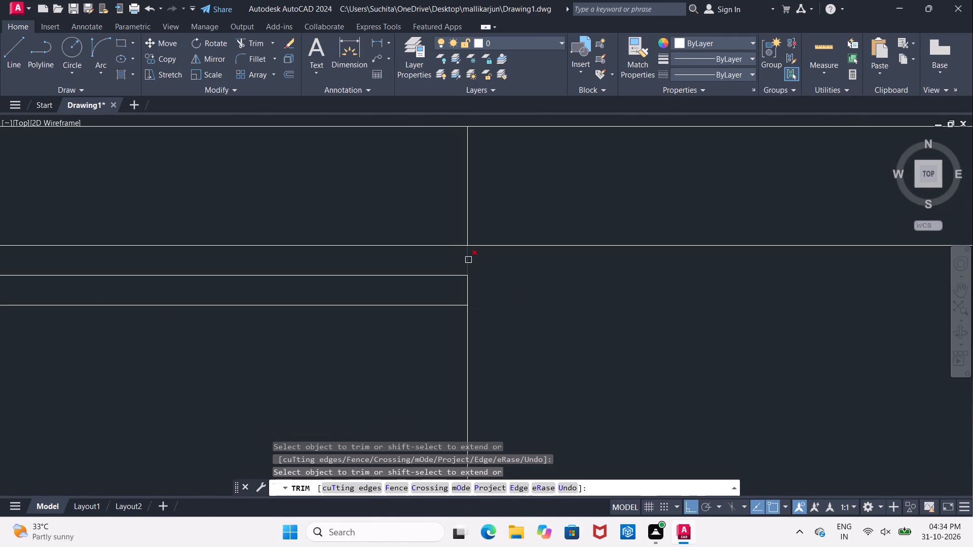
click(468, 260)
scroll(537, 282, down, 3)
scroll(665, 311, down, 2)
middle_drag(659, 312, 563, 228)
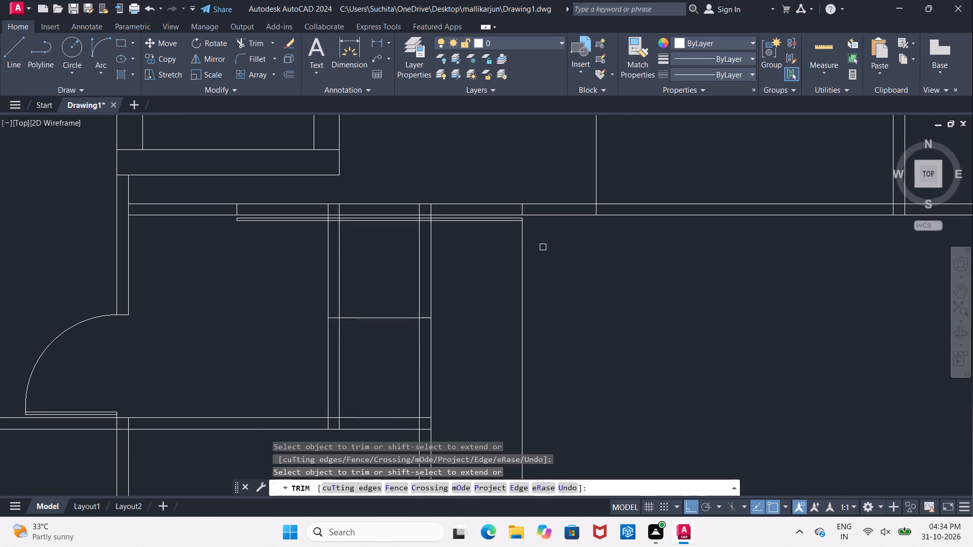
click(520, 255)
Trim both passage walls between the thin lines and the 3' horizontal line, and that horizontal line between the walls.
scroll(325, 215, up, 5)
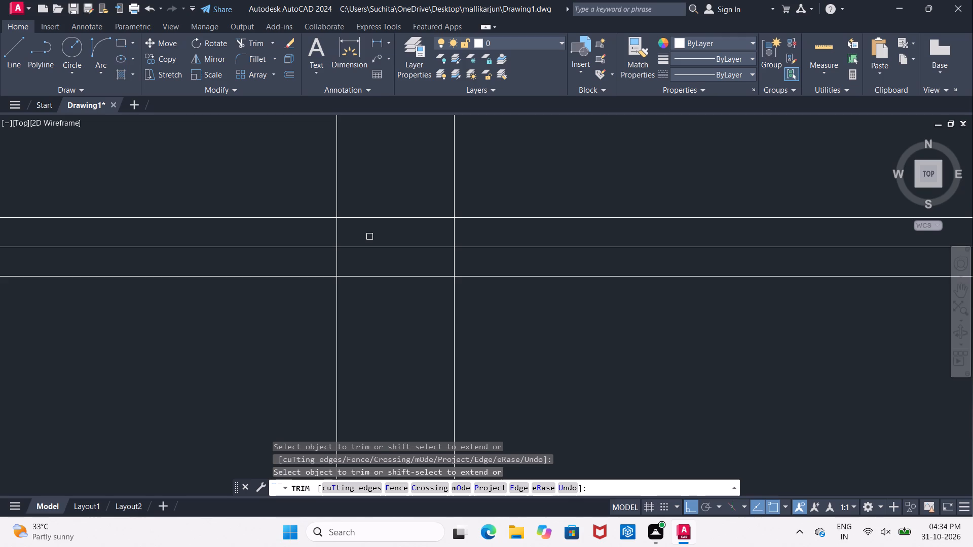
scroll(383, 235, down, 4)
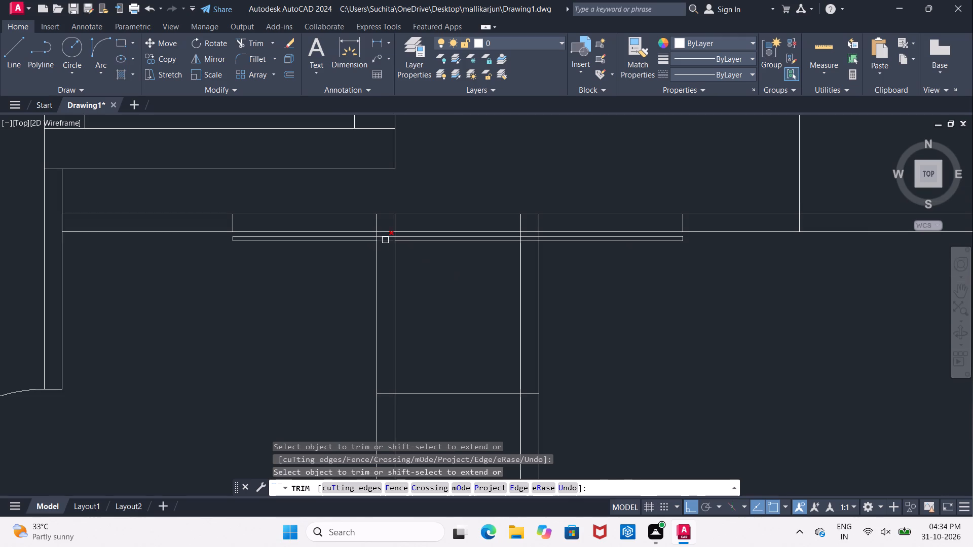
click(338, 290)
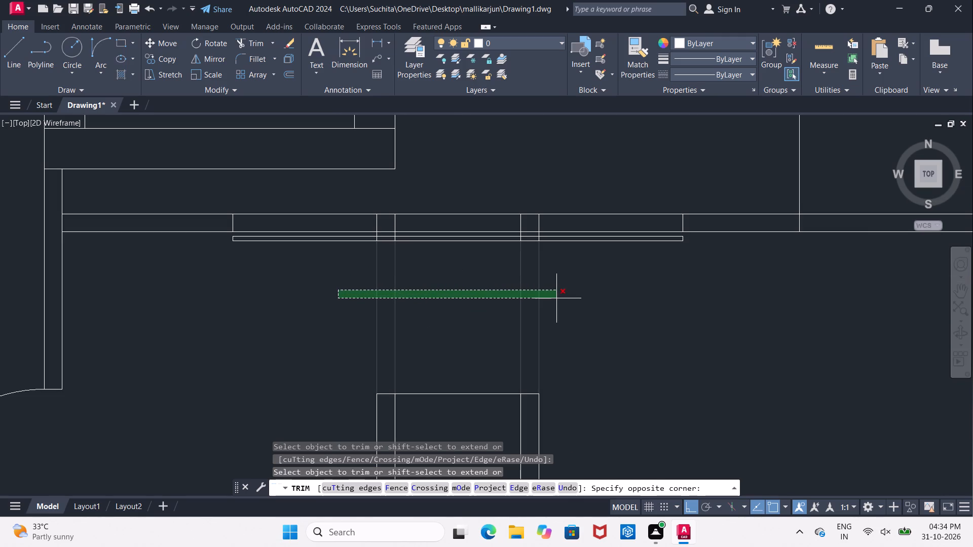
click(448, 294)
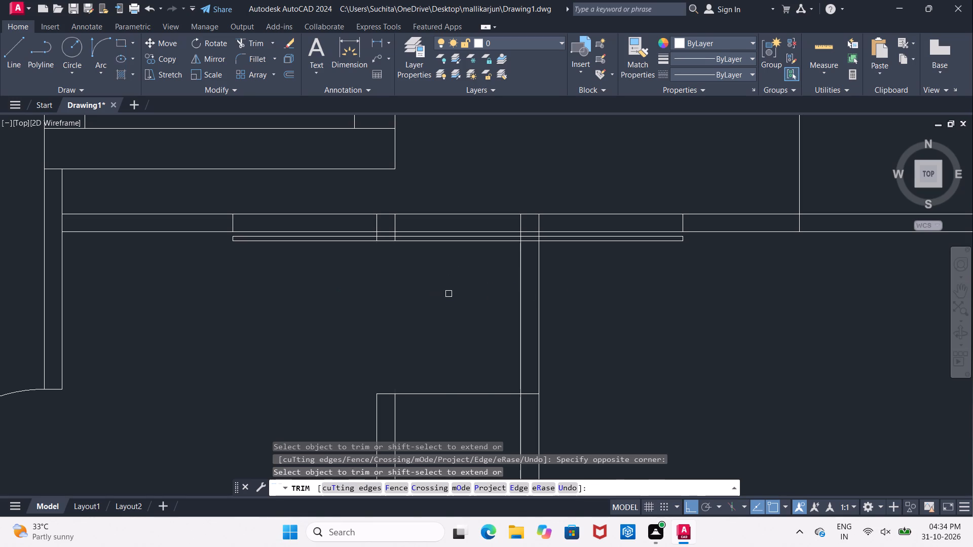
scroll(448, 295, down, 3)
scroll(461, 297, up, 3)
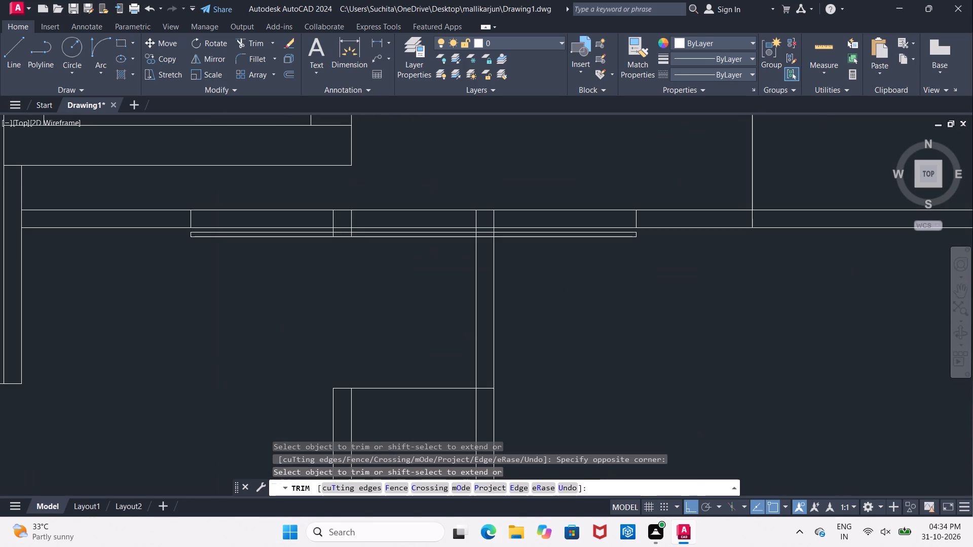
click(452, 290)
click(564, 297)
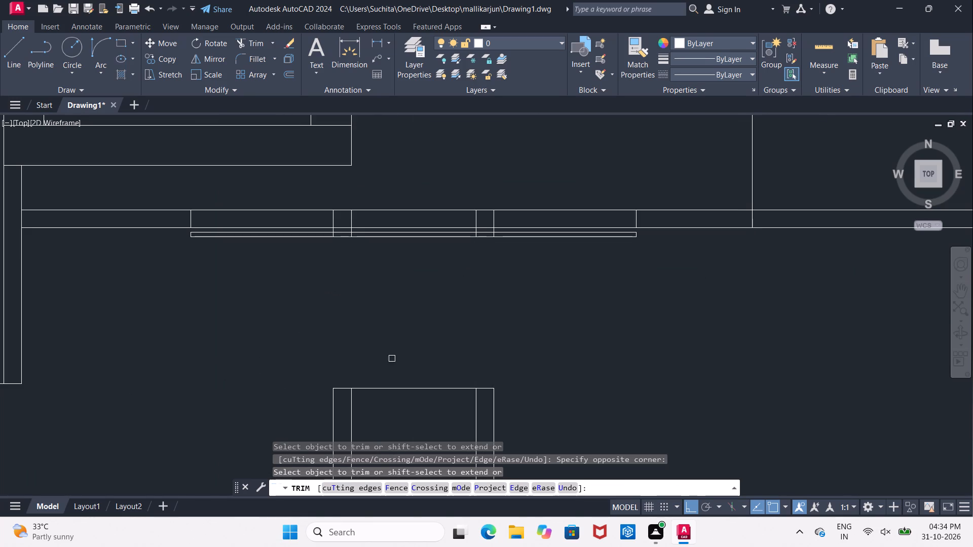
click(394, 387)
Trim out the two thin lines under the top wall between the passage walls' inner faces.
scroll(373, 237, up, 1)
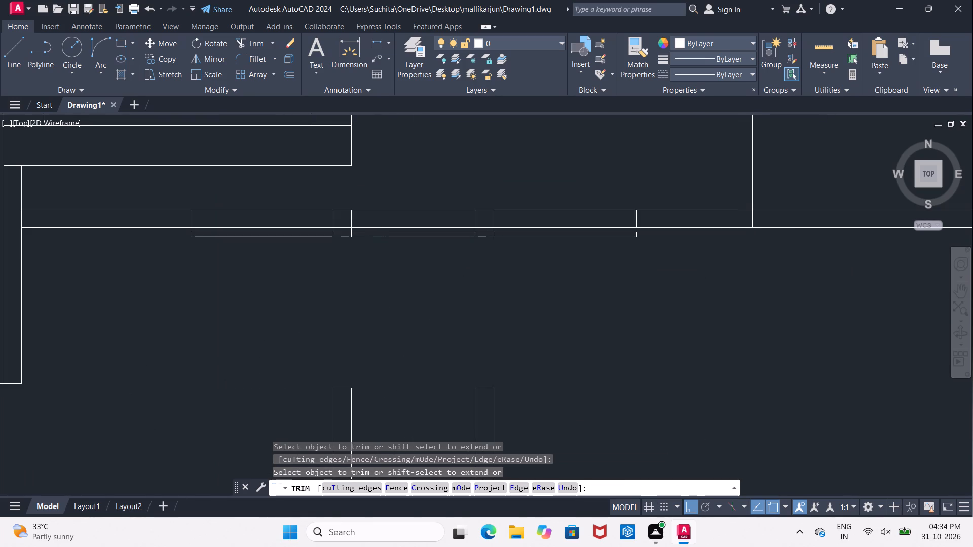
scroll(373, 237, up, 2)
click(359, 222)
click(361, 242)
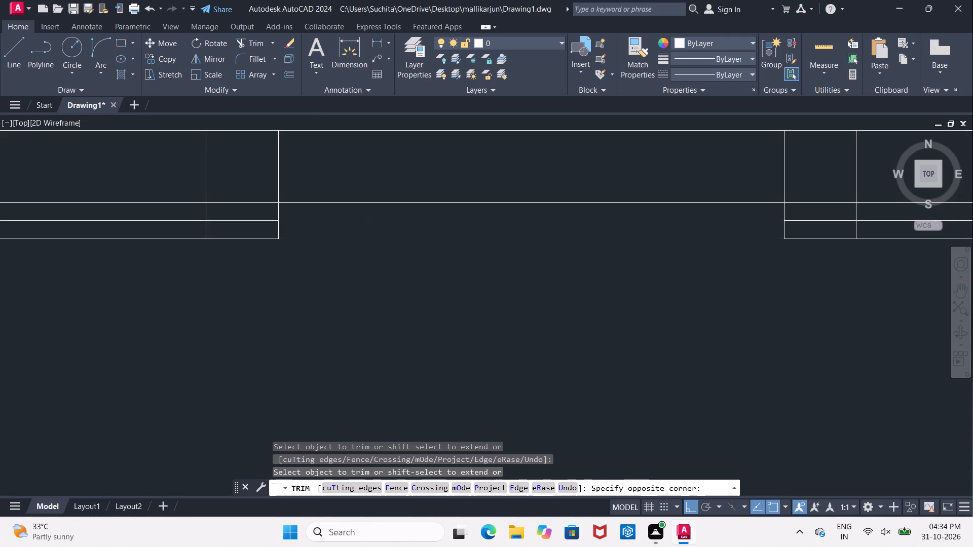
click(361, 220)
Trim the thin lines across each passage wall's thickness and the inner-face stubs below the top wall, leaving two separate door leaves.
scroll(373, 236, down, 3)
scroll(524, 249, up, 2)
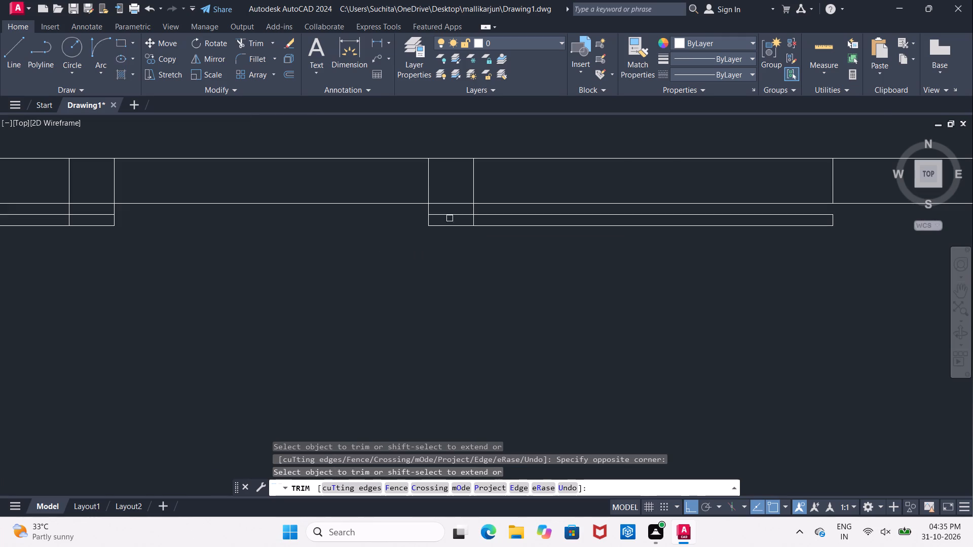
click(451, 224)
click(451, 216)
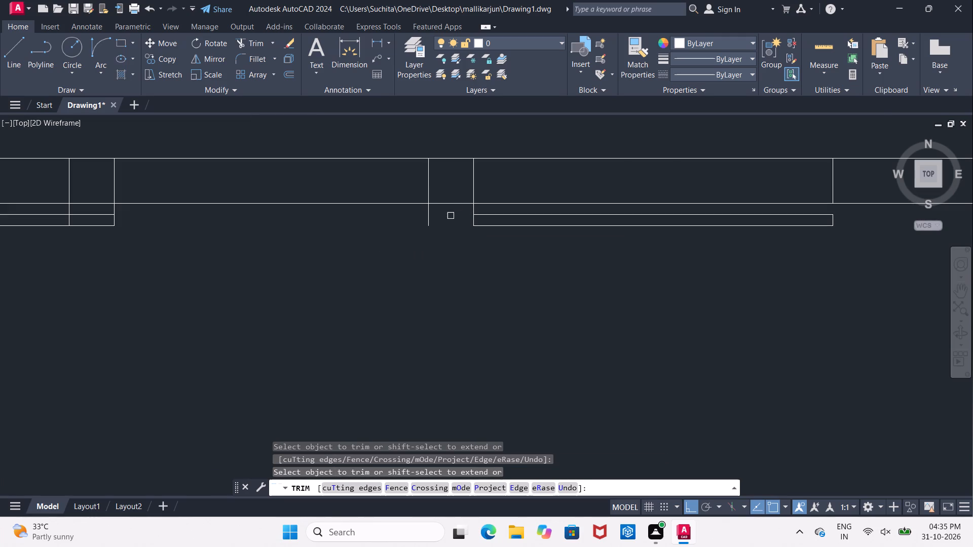
click(427, 212)
middle_drag(241, 239, 460, 272)
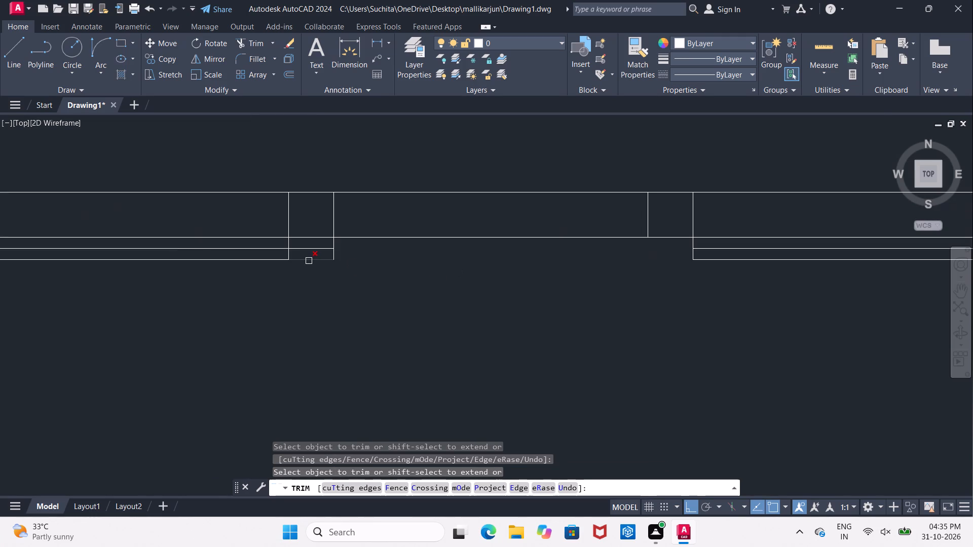
click(309, 260)
click(309, 249)
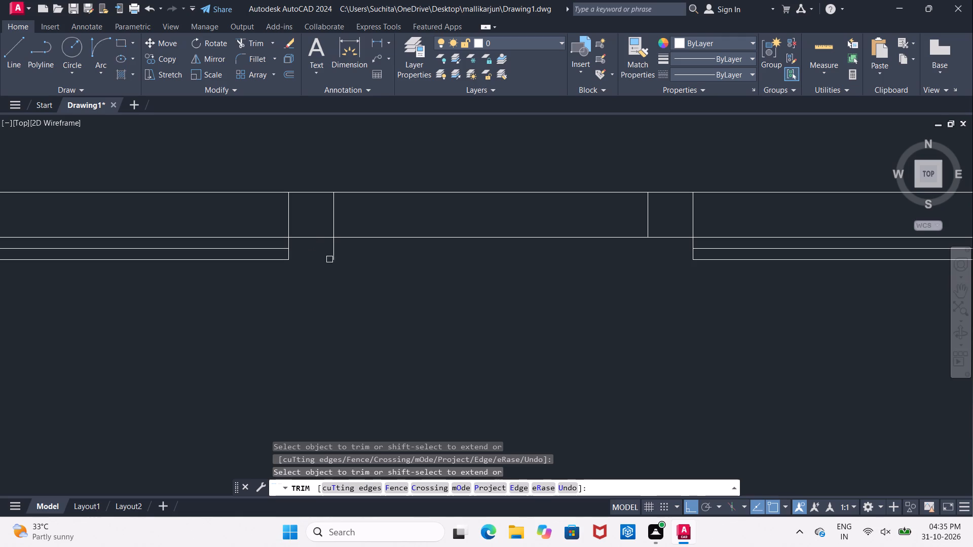
click(334, 254)
scroll(324, 259, down, 3)
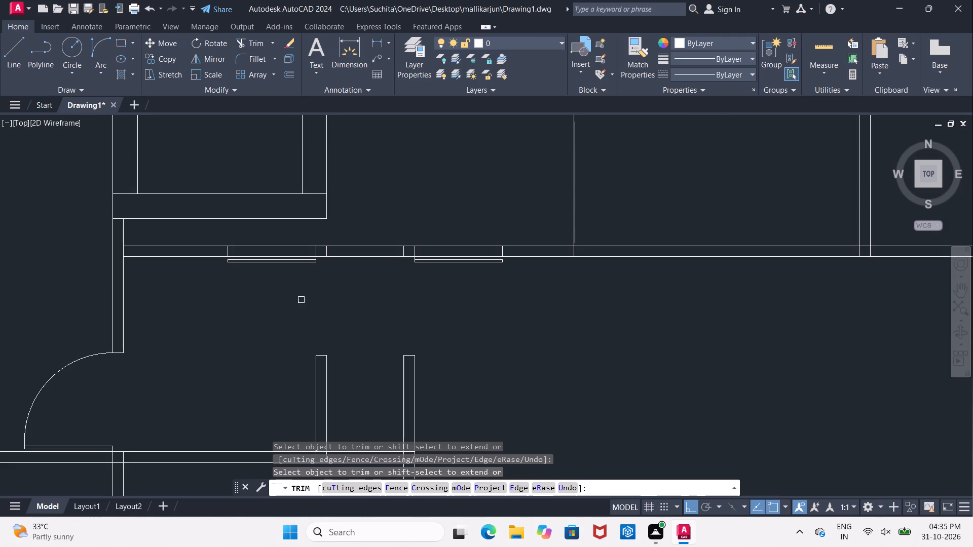
scroll(263, 288, up, 3)
key(Escape)
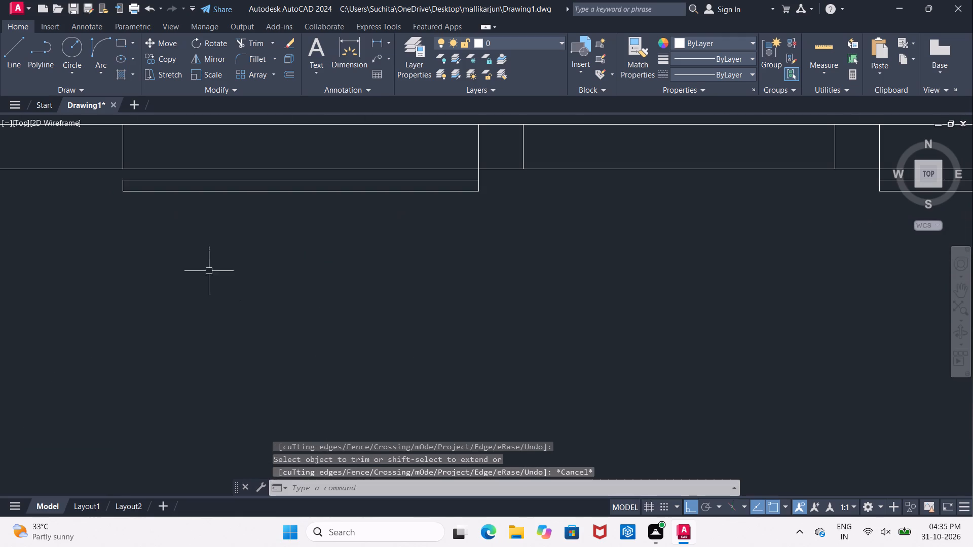
Delete three short vertical lines within the top wall: the left leaf's far-end line and both passage walls' inner-face lines.
middle_drag(208, 276, 218, 349)
click(130, 223)
middle_drag(752, 277, 526, 306)
click(617, 251)
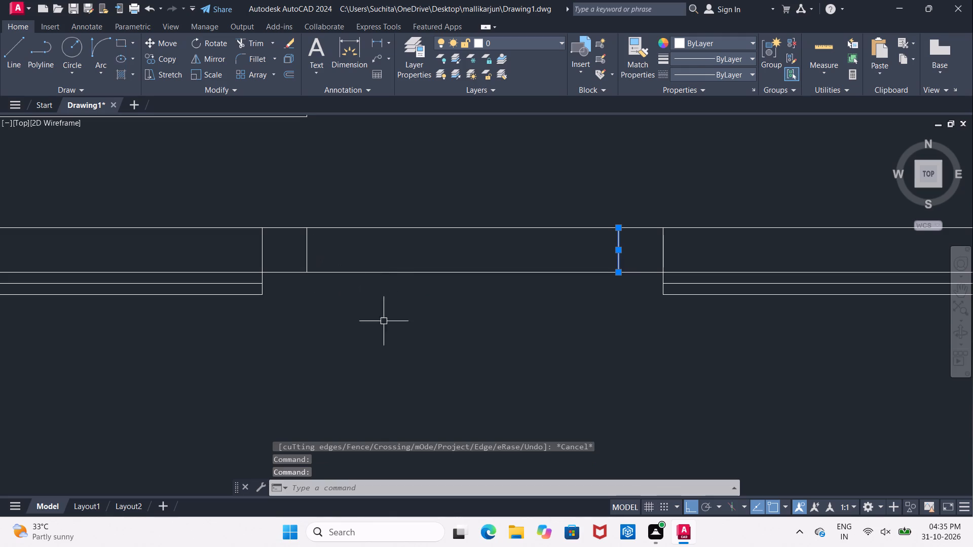
key(Delete)
scroll(395, 339, down, 2)
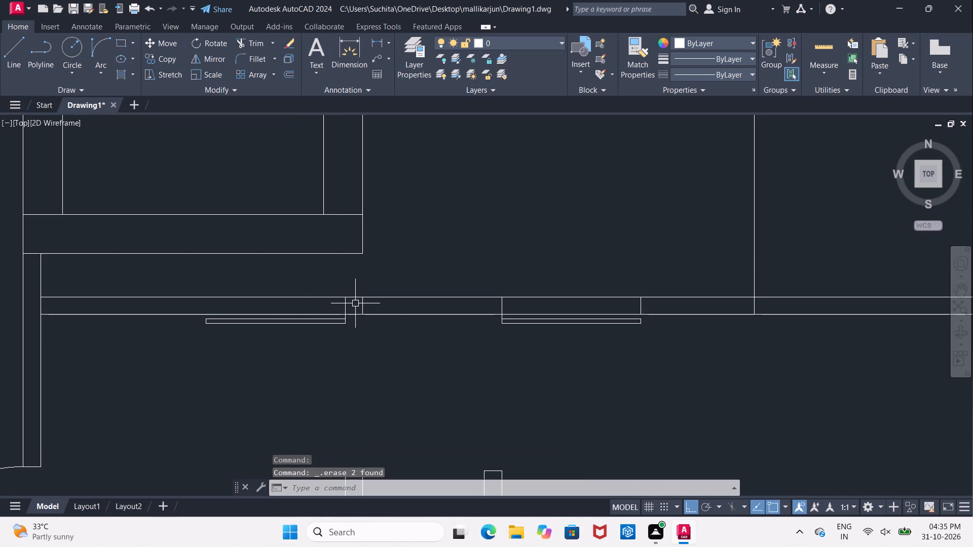
click(360, 304)
key(Delete)
Draw a start-end-direction door swing arc from the left passage wall's upper outer corner to the left leaf's free lower corner.
scroll(375, 336, down, 2)
middle_drag(360, 335, 295, 295)
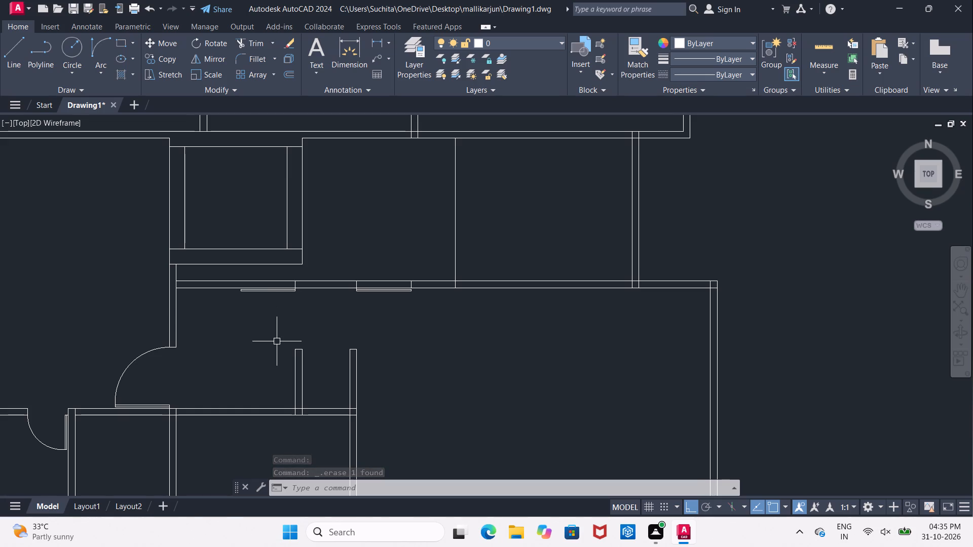
middle_drag(279, 346, 288, 342)
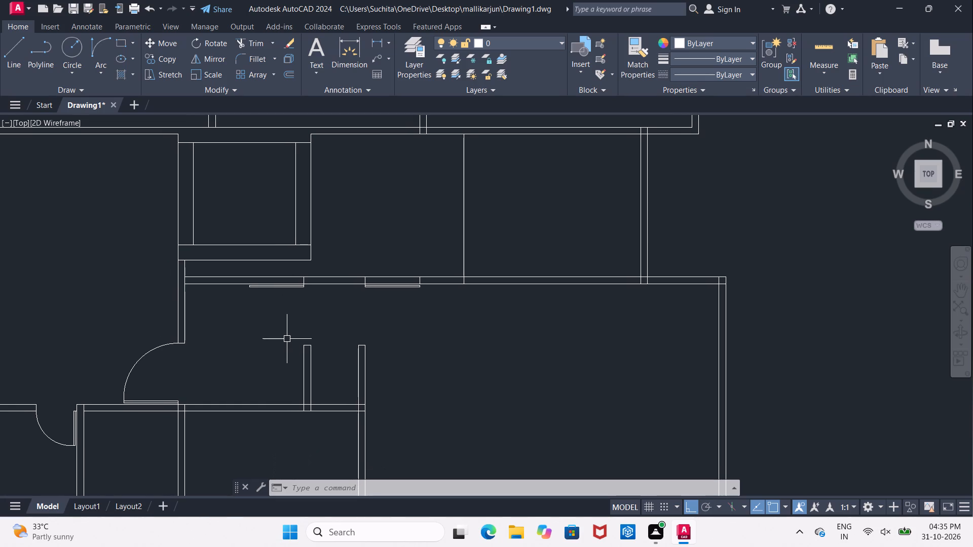
click(90, 47)
scroll(280, 310, up, 2)
click(340, 399)
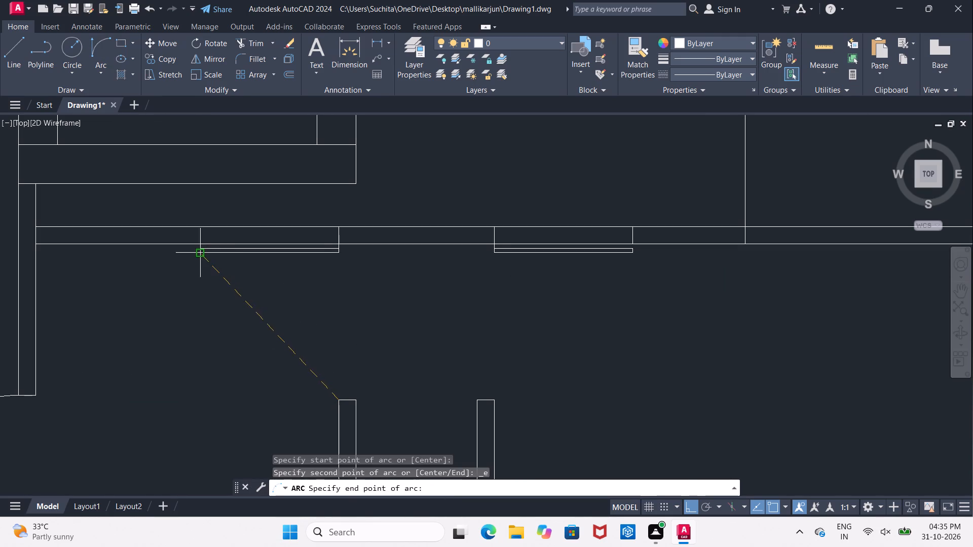
click(203, 255)
click(165, 296)
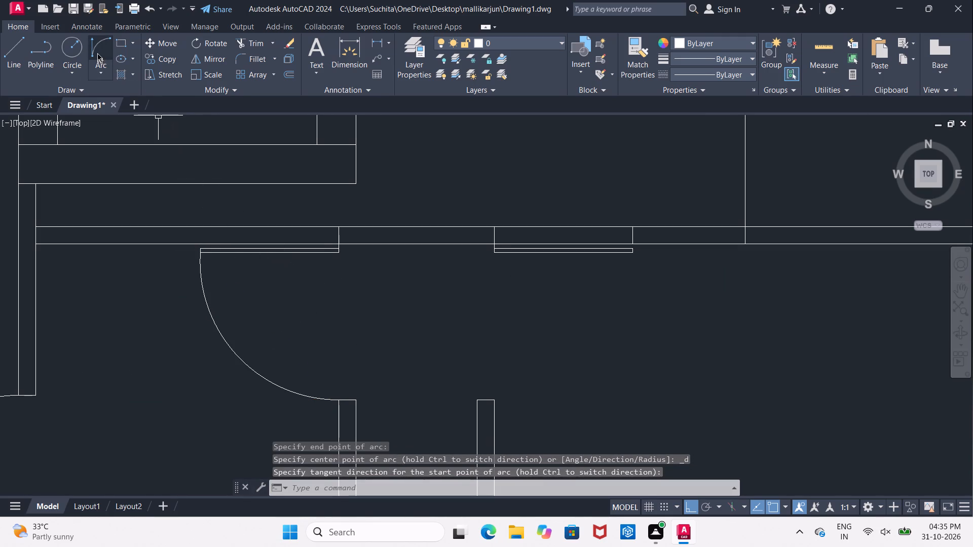
Draw a start-end-direction door swing arc from the right passage wall's upper outer corner to the right leaf's free end.
click(97, 52)
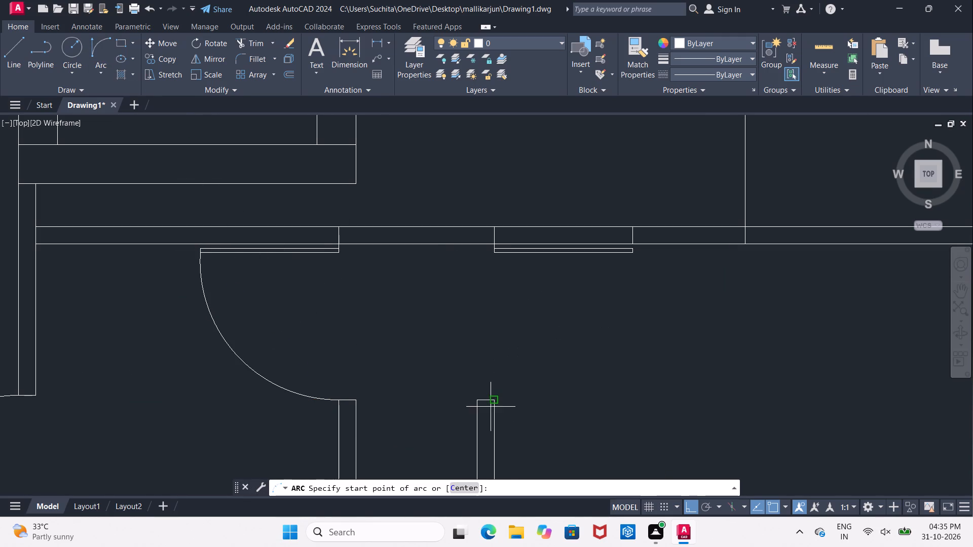
click(492, 400)
click(633, 250)
click(665, 288)
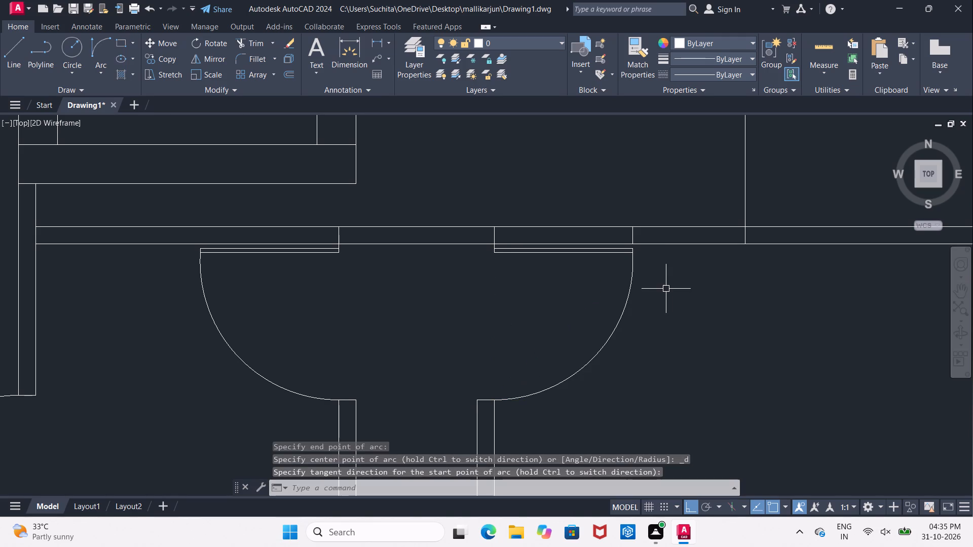
key(Escape)
Delete the short vertical line within the top wall above the right leaf's free end.
click(630, 236)
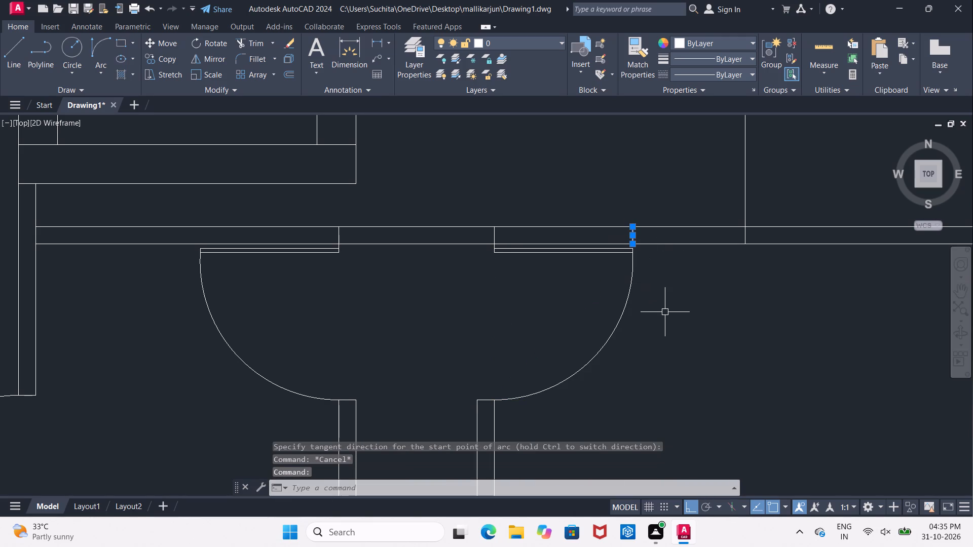
key(Delete)
Draw a horizontal line across the passage opening between the two passage walls' upper outer corners.
scroll(659, 344, down, 1)
middle_drag(659, 344, 602, 273)
scroll(595, 294, down, 1)
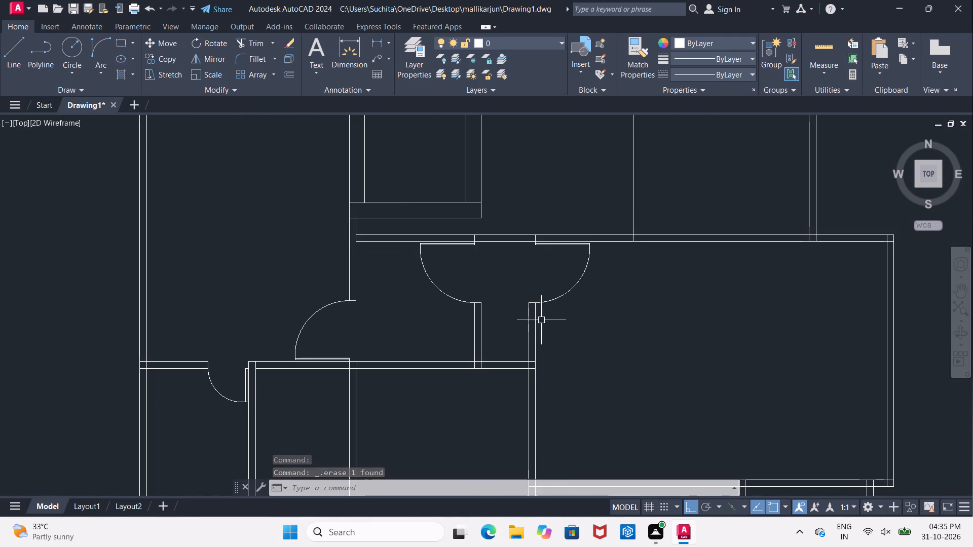
scroll(529, 334, down, 1)
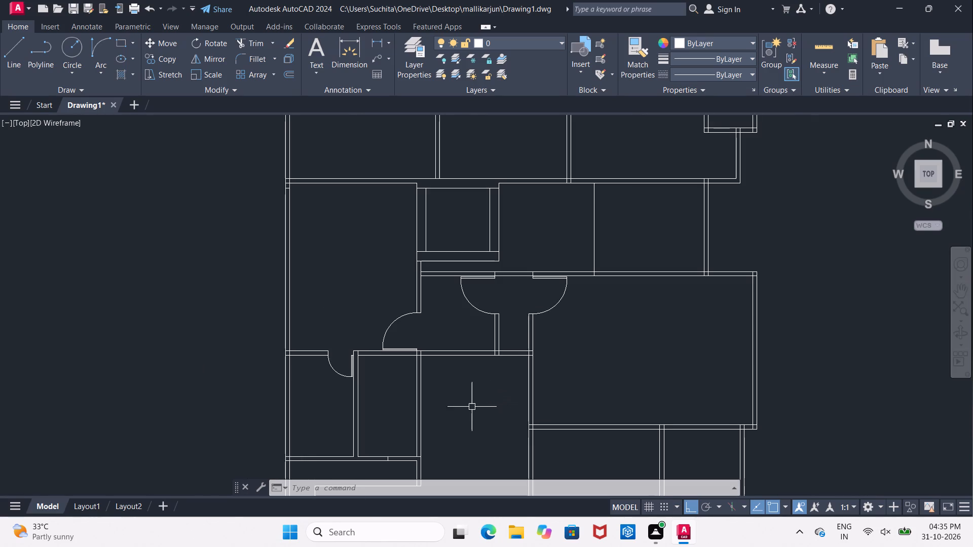
scroll(469, 337, up, 3)
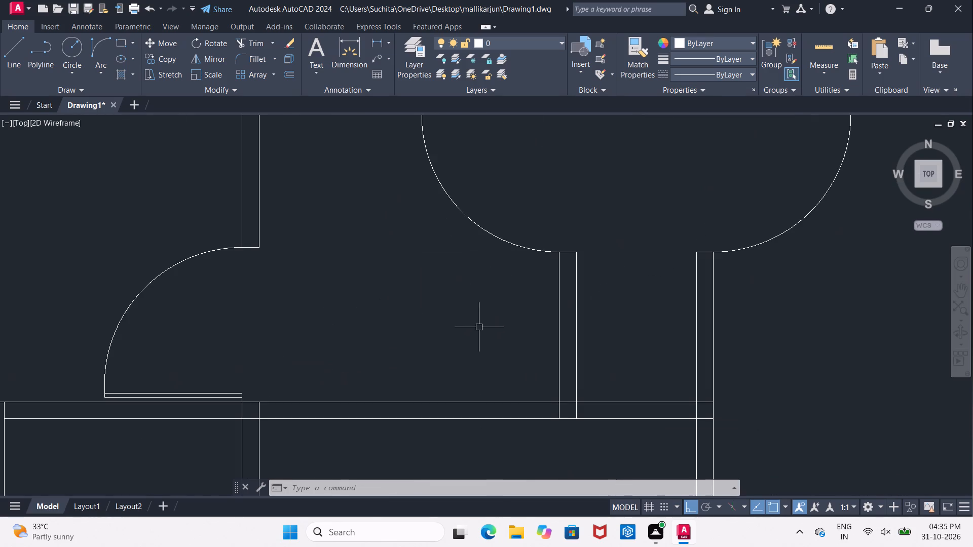
middle_drag(475, 327, 321, 357)
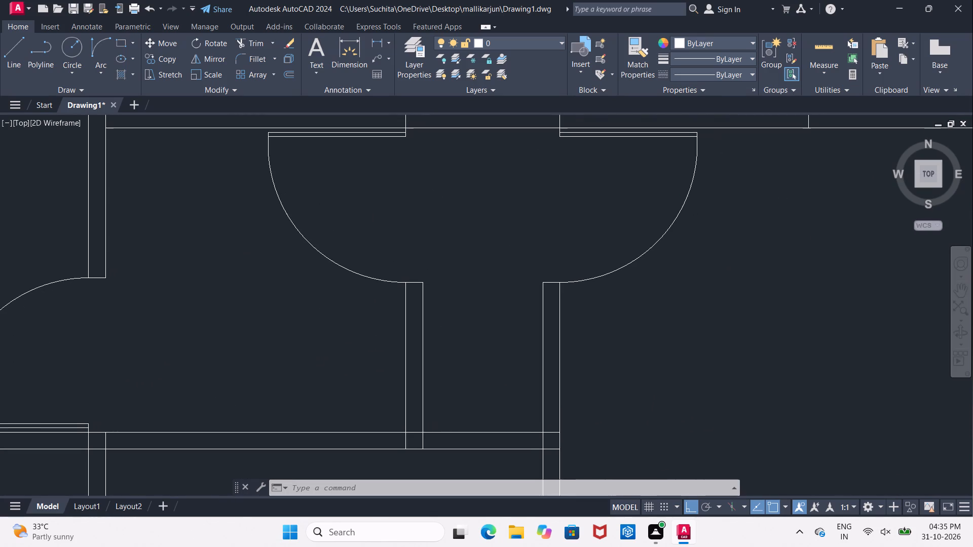
key(Escape)
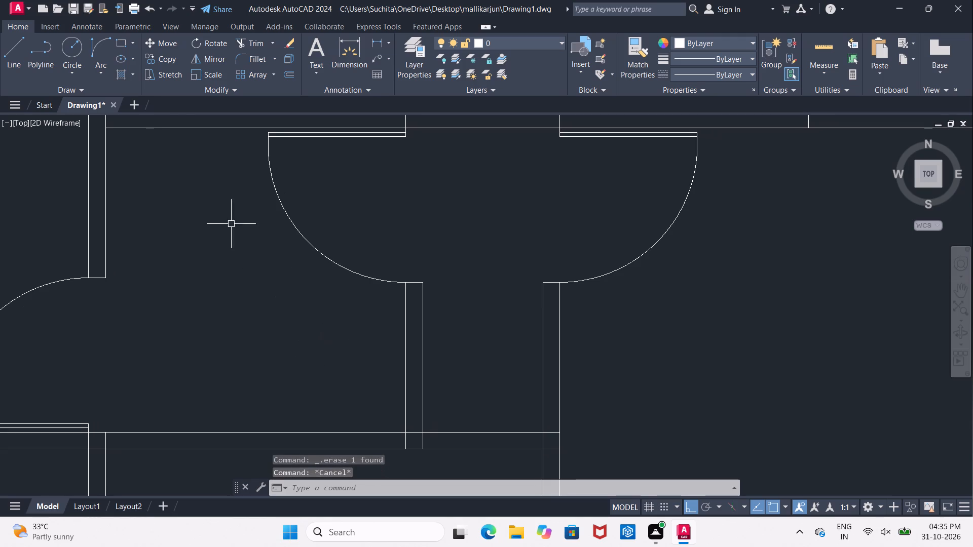
drag(16, 43, 19, 51)
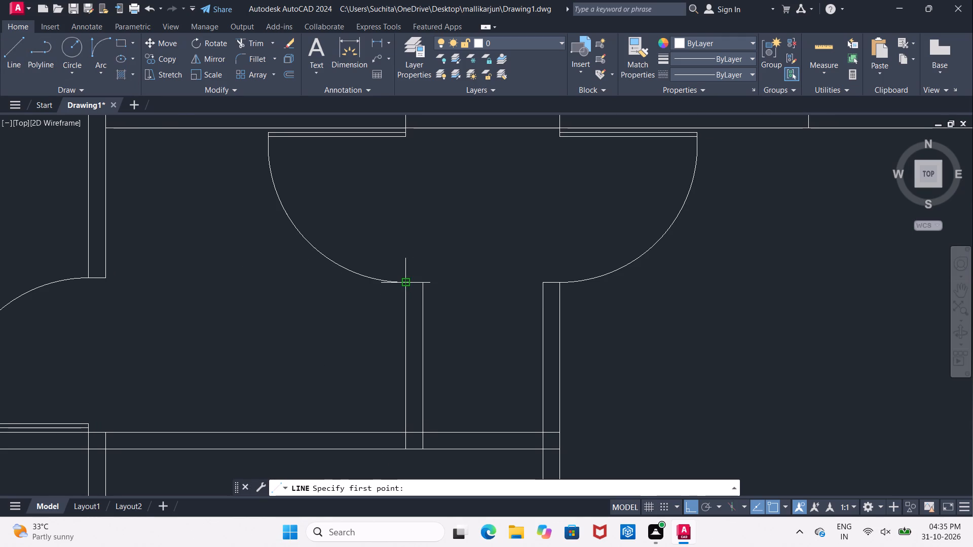
click(408, 285)
click(559, 283)
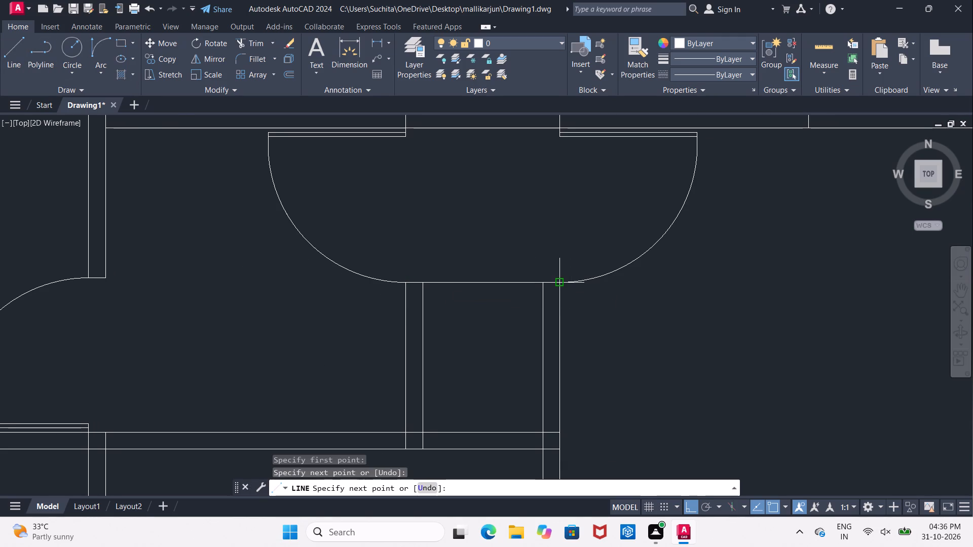
key(Escape)
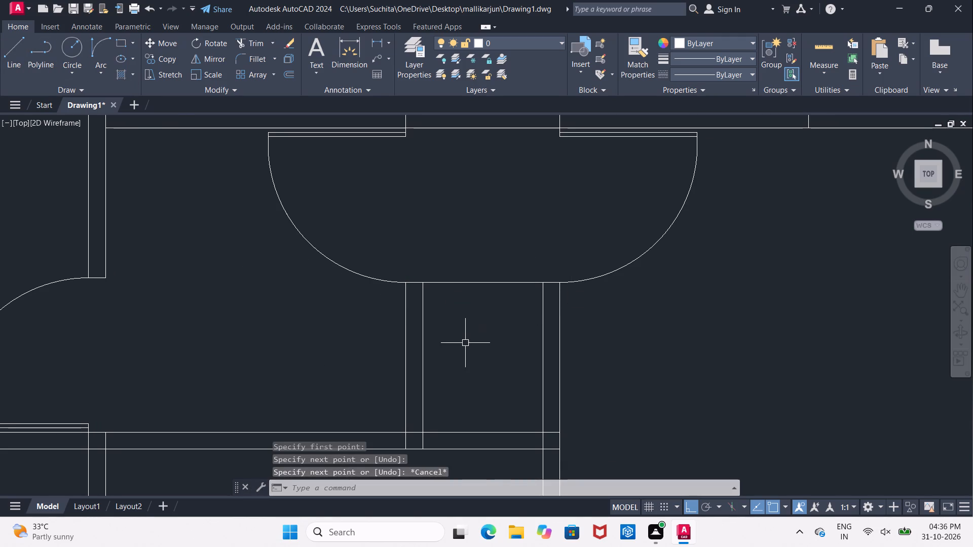
Offset the horizontal line across the passage opening 4" downward.
key(o)
key(Return)
text(4")
key(Return)
click(452, 283)
click(462, 358)
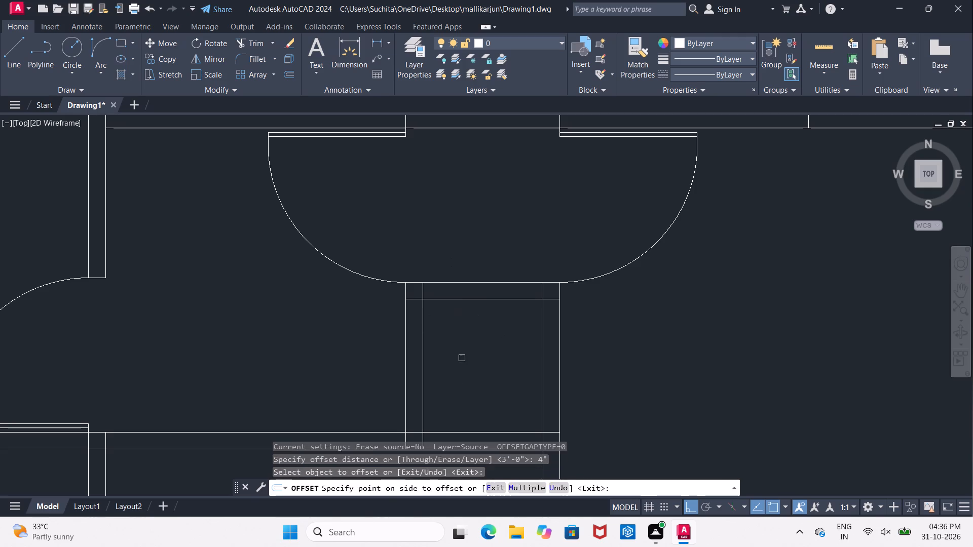
key(Escape)
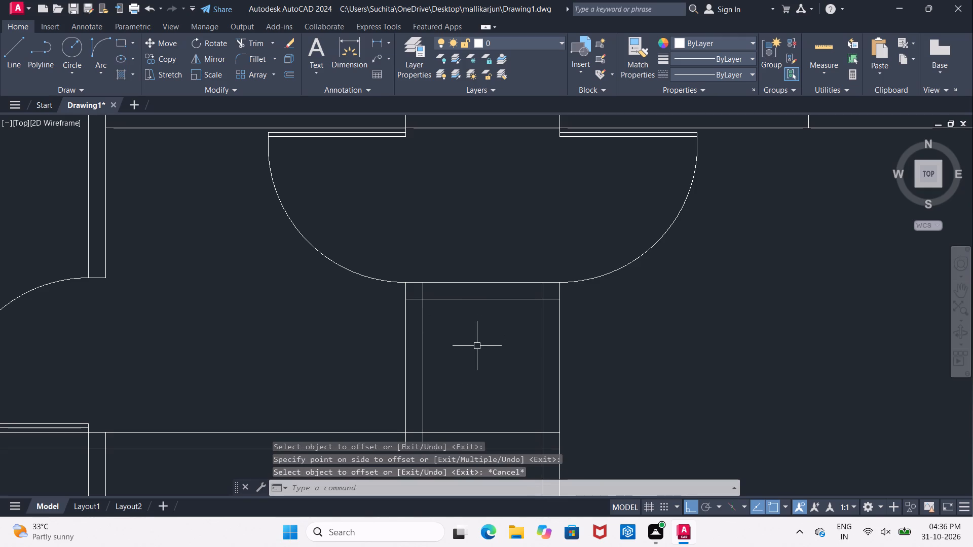
click(469, 300)
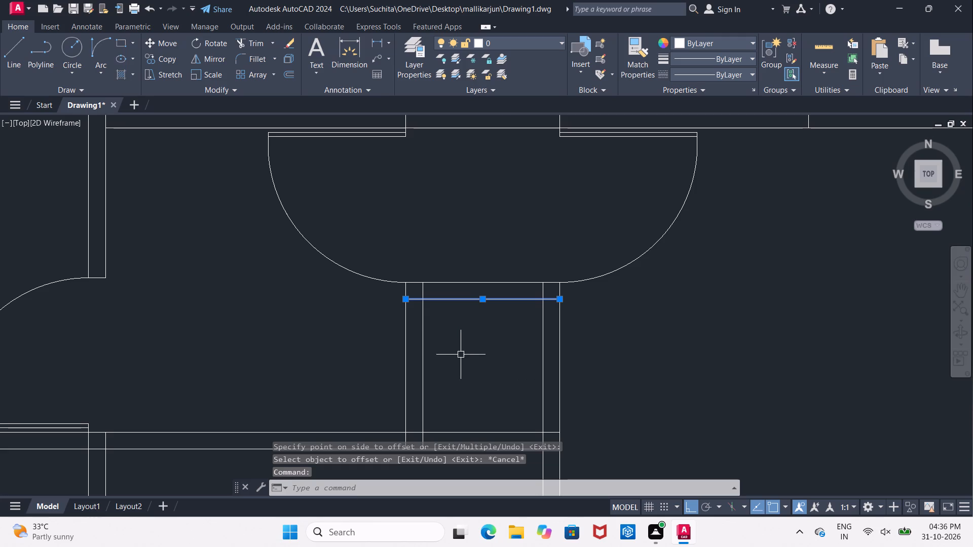
key(Escape)
key(Escape)
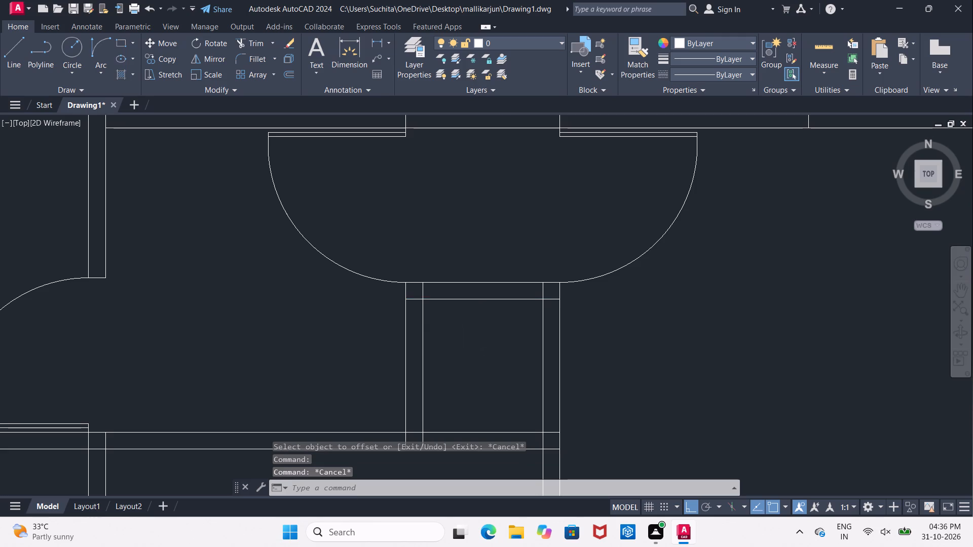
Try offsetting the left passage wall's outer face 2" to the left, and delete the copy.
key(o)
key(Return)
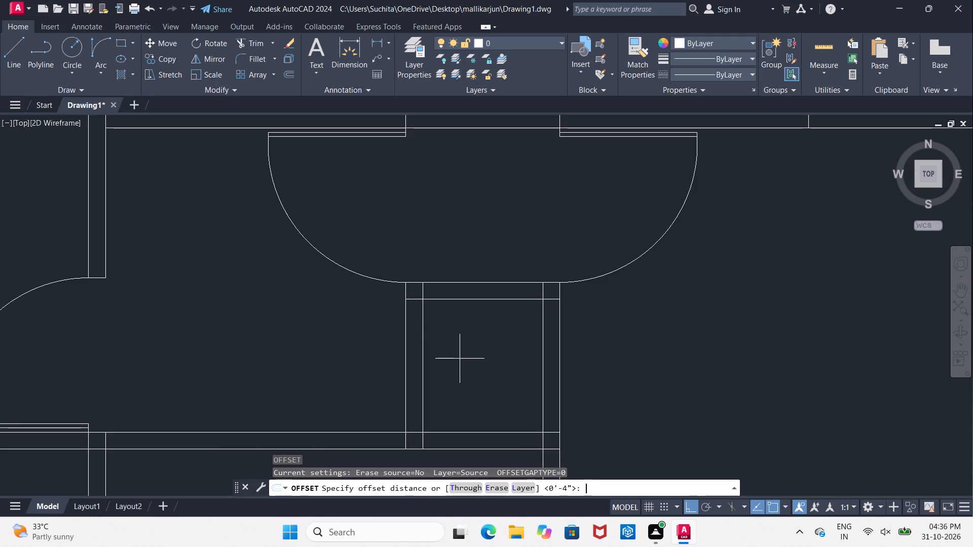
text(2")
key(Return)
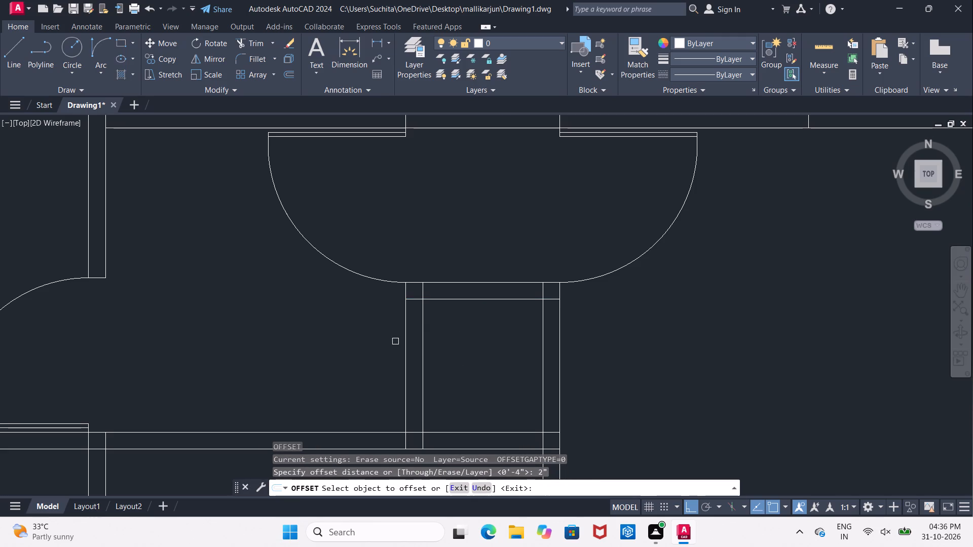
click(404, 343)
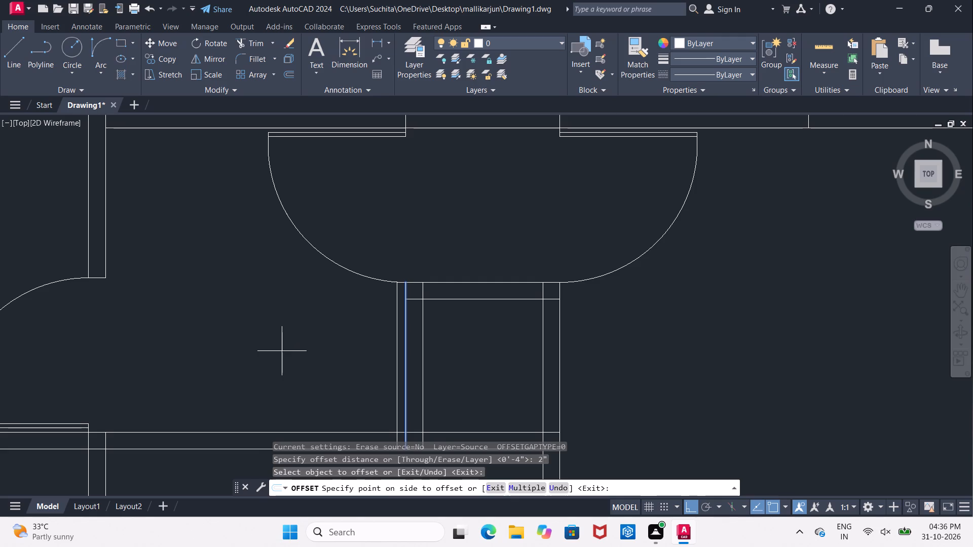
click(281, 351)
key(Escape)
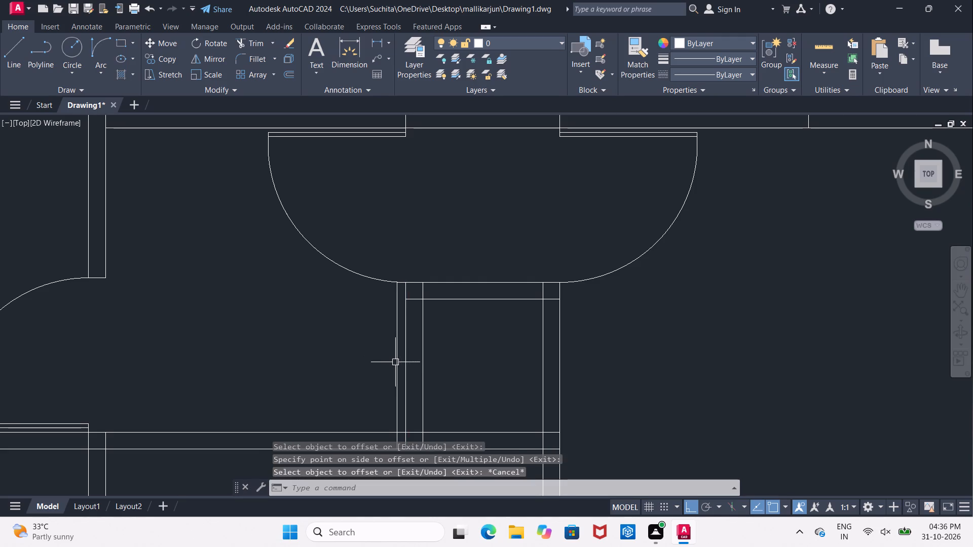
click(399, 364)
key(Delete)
Offset the left passage wall's outer face 2' to the left as a guide line.
key(o)
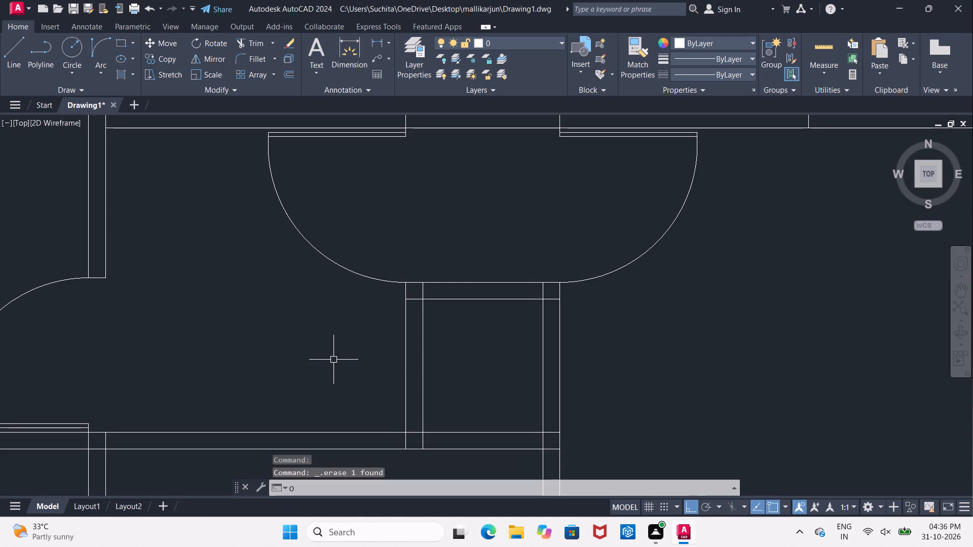
key(Return)
text(2')
key(Return)
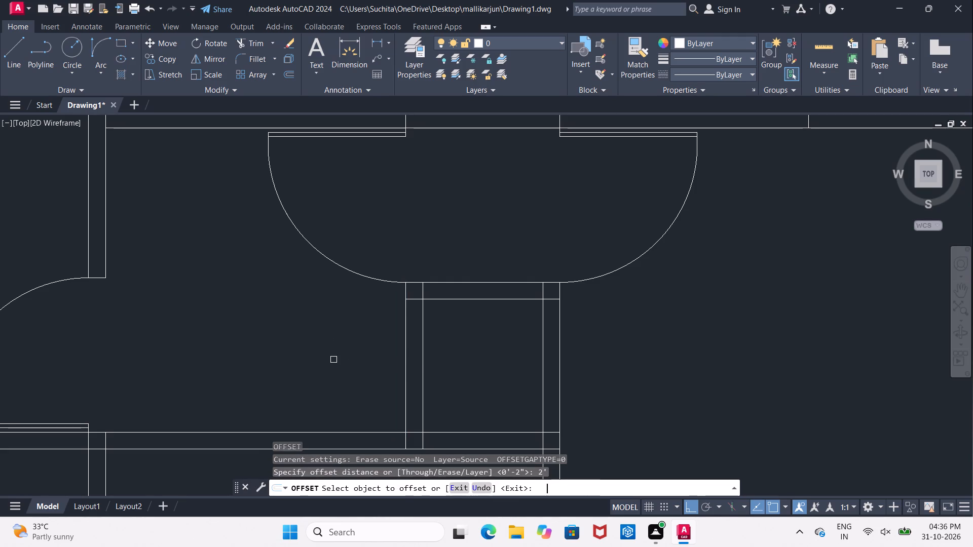
click(401, 365)
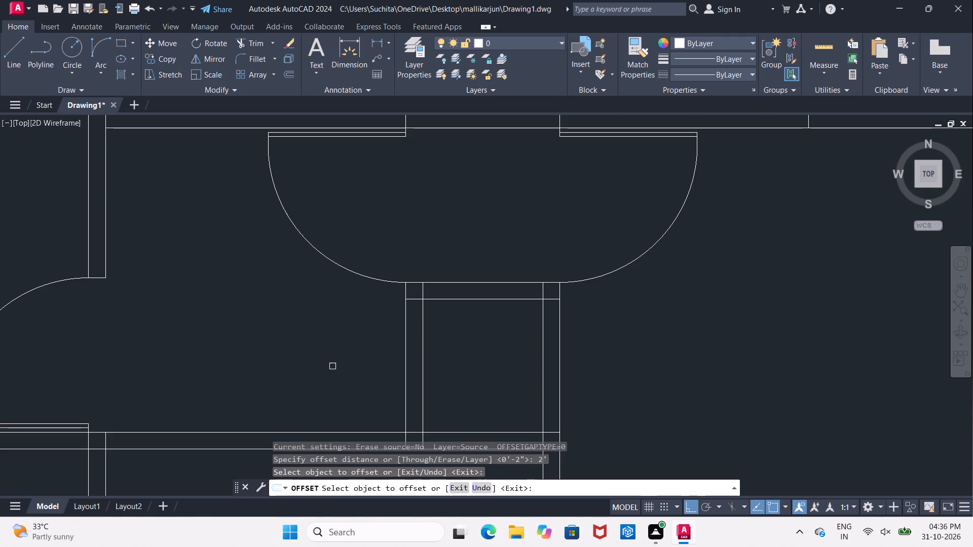
click(404, 373)
click(332, 369)
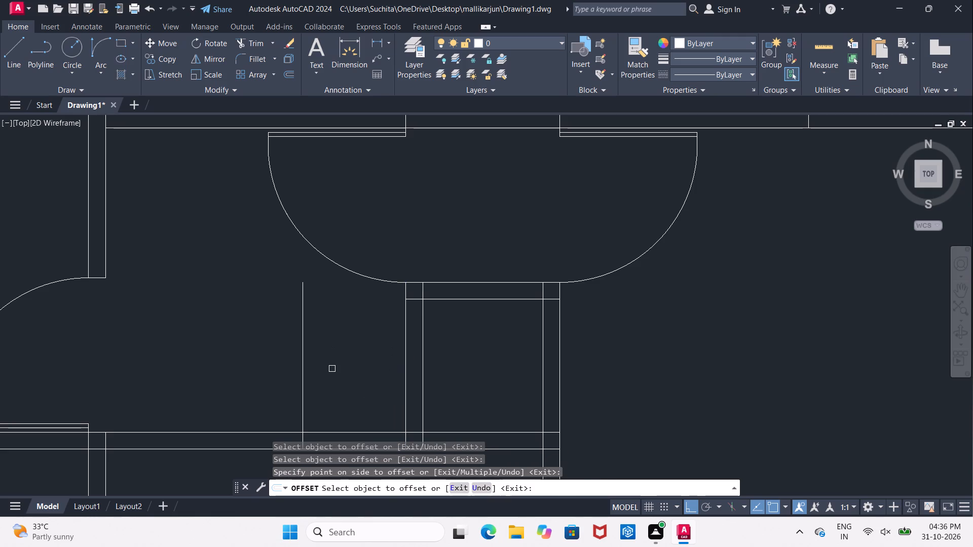
key(Escape)
key(r)
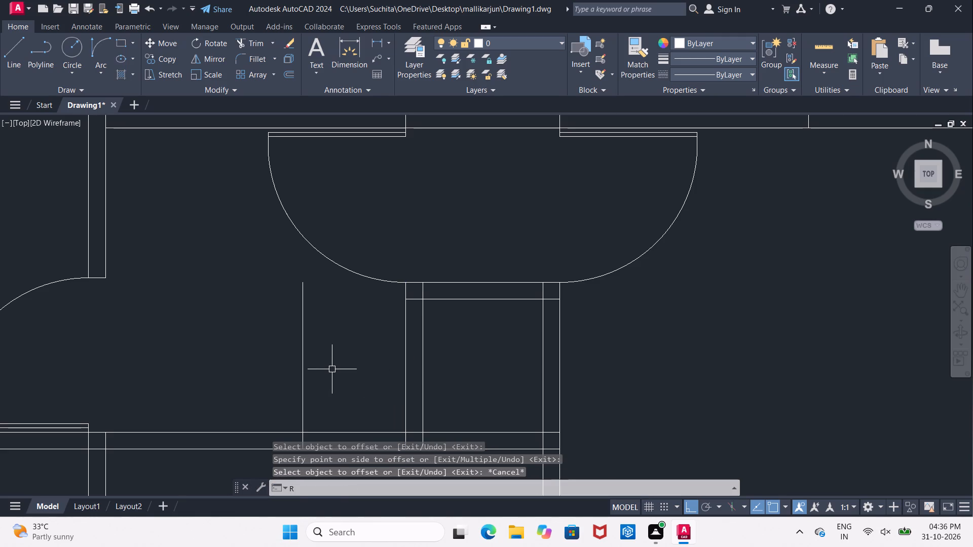
key(Escape)
key(Escape)
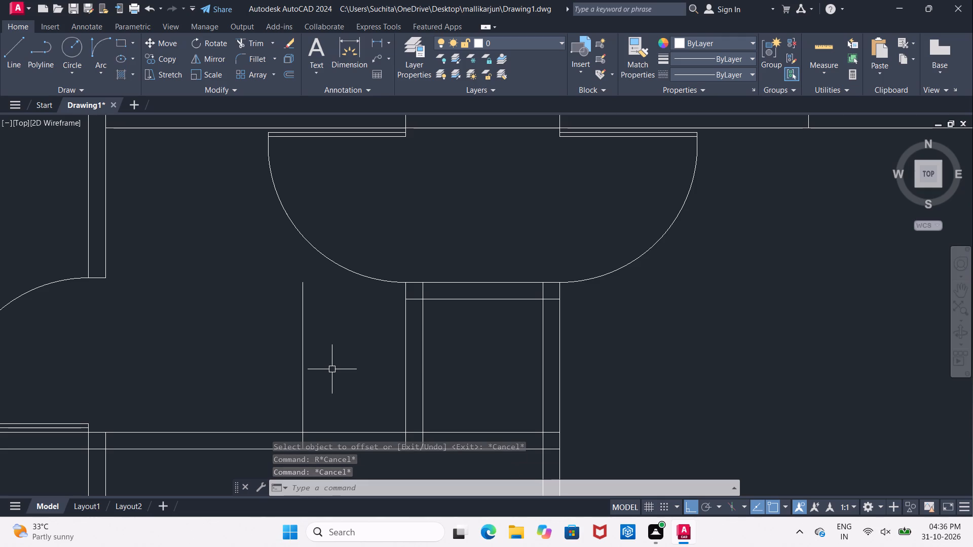
Extend both horizontal lines at the passage opening leftward to the 2' guide line.
middle_drag(332, 372, 339, 390)
scroll(339, 390, down, 2)
scroll(339, 387, up, 2)
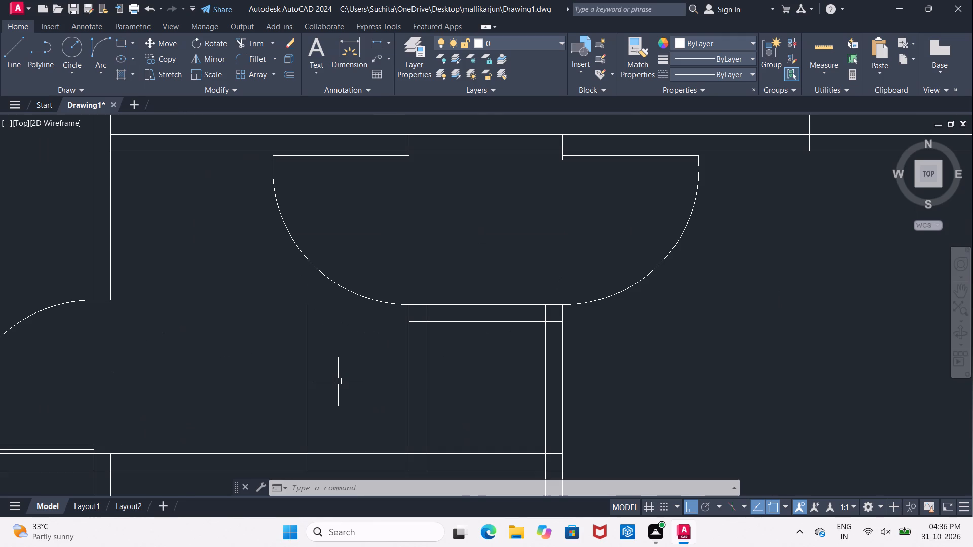
key(Escape)
text(EX)
key(space)
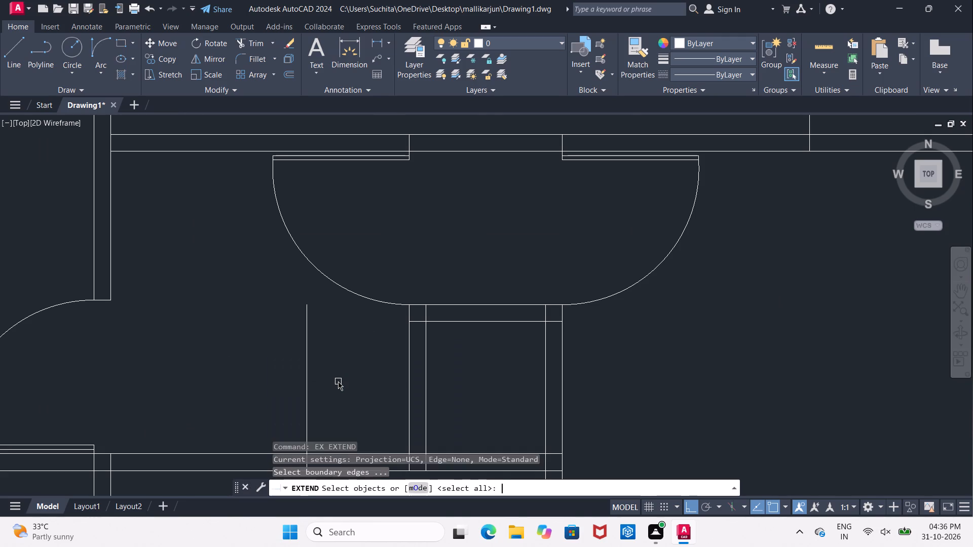
key(space)
scroll(377, 357, down, 2)
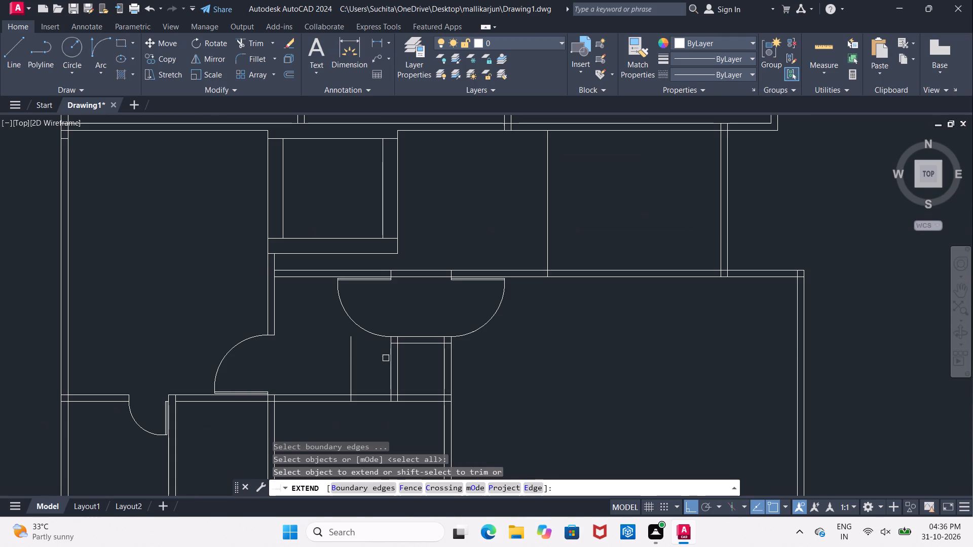
scroll(389, 358, up, 2)
click(395, 324)
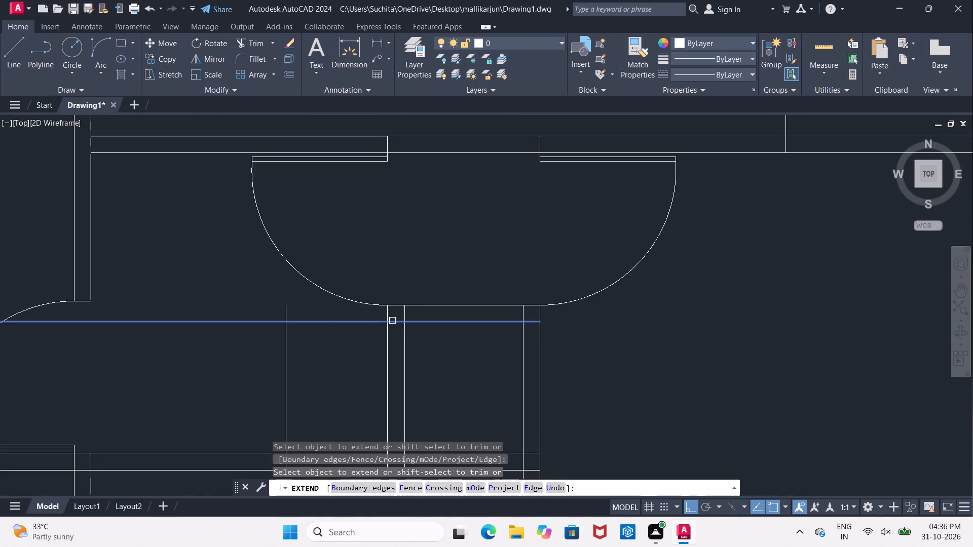
click(393, 305)
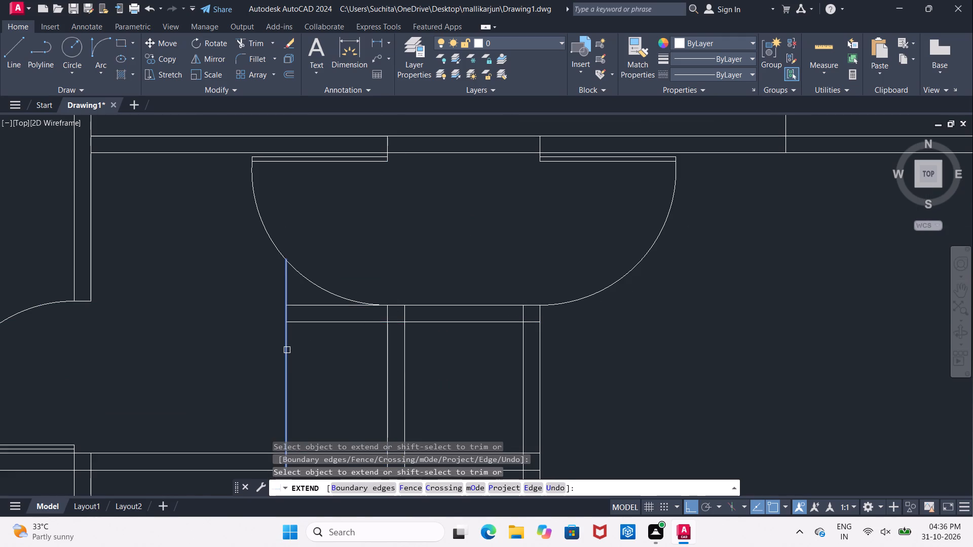
key(Escape)
Delete the vertical 2' guide line left of the passage.
click(287, 350)
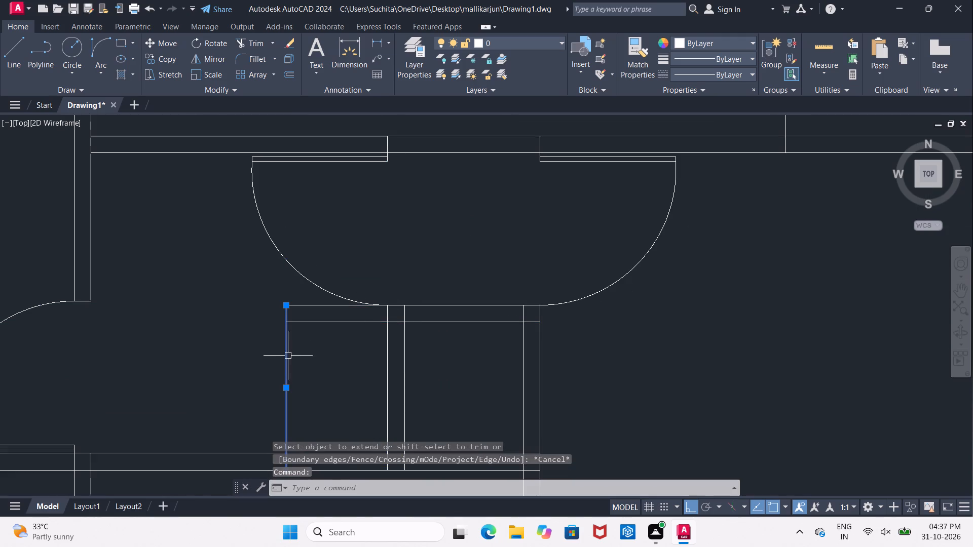
key(Delete)
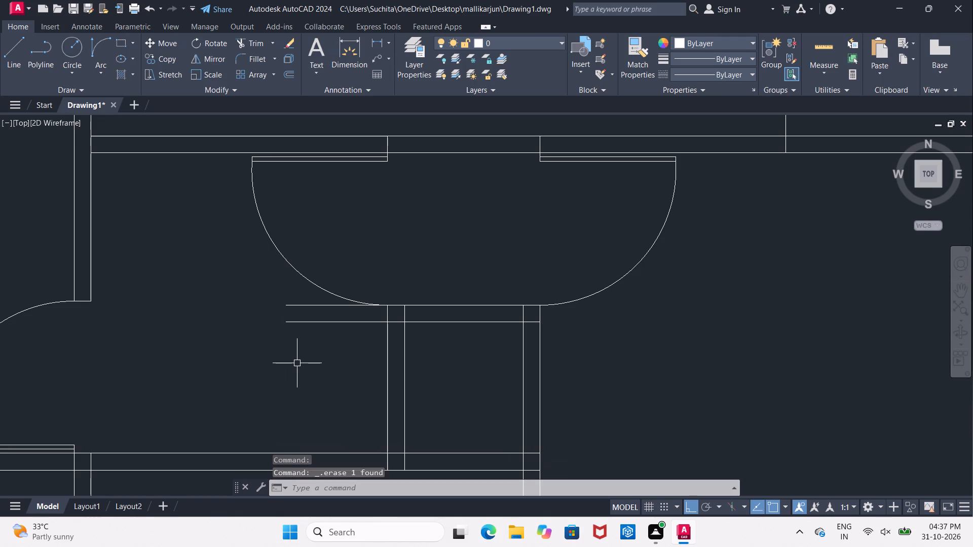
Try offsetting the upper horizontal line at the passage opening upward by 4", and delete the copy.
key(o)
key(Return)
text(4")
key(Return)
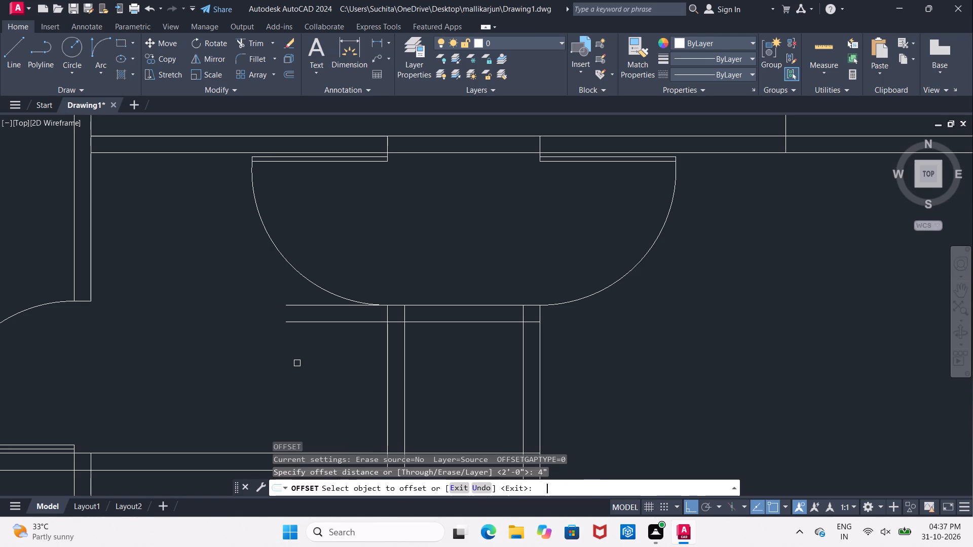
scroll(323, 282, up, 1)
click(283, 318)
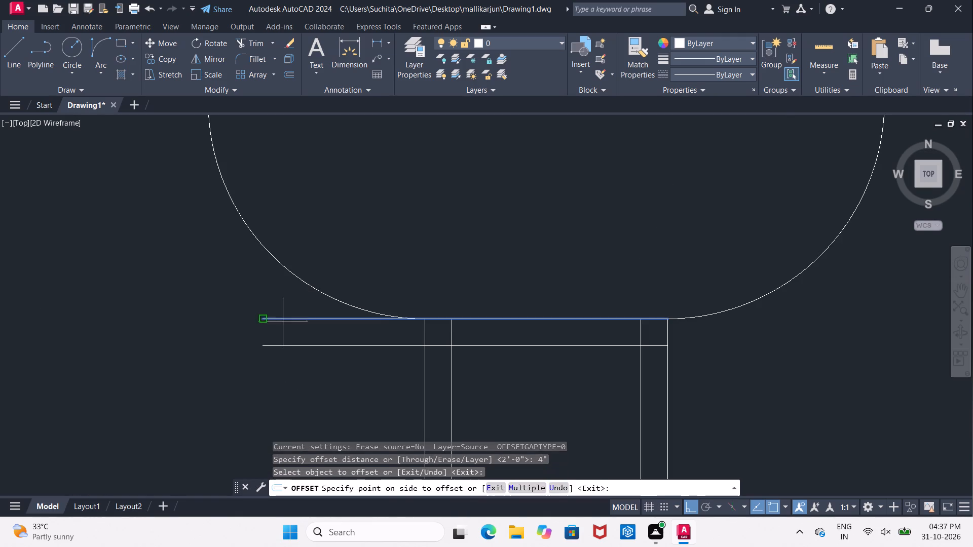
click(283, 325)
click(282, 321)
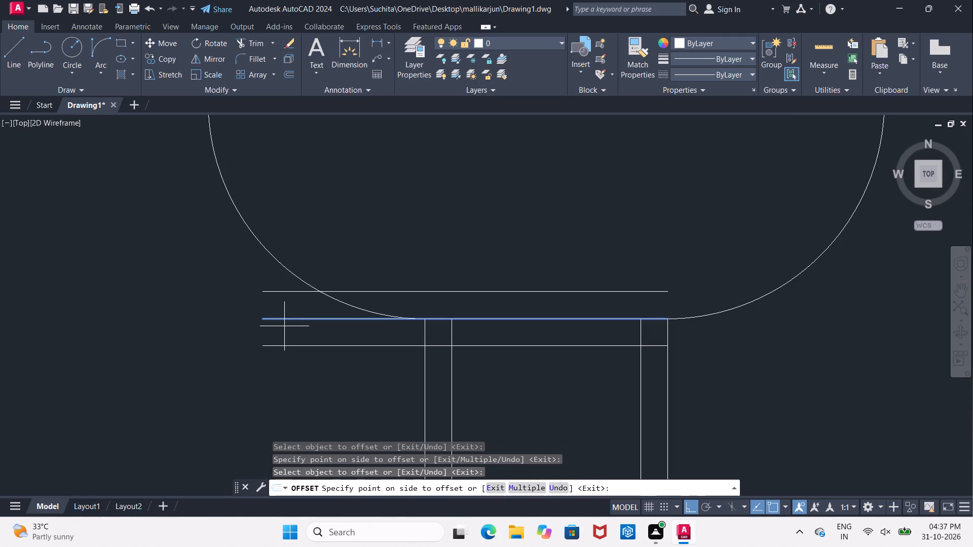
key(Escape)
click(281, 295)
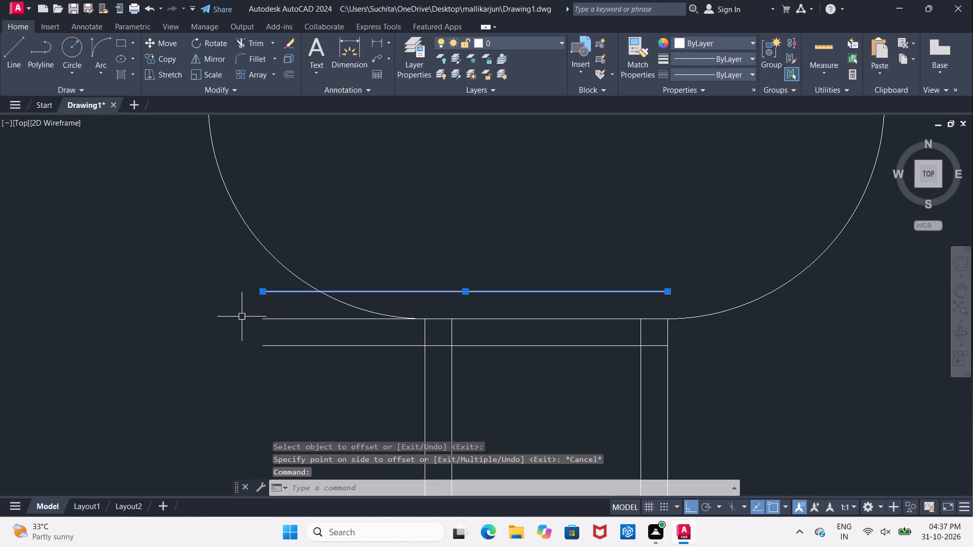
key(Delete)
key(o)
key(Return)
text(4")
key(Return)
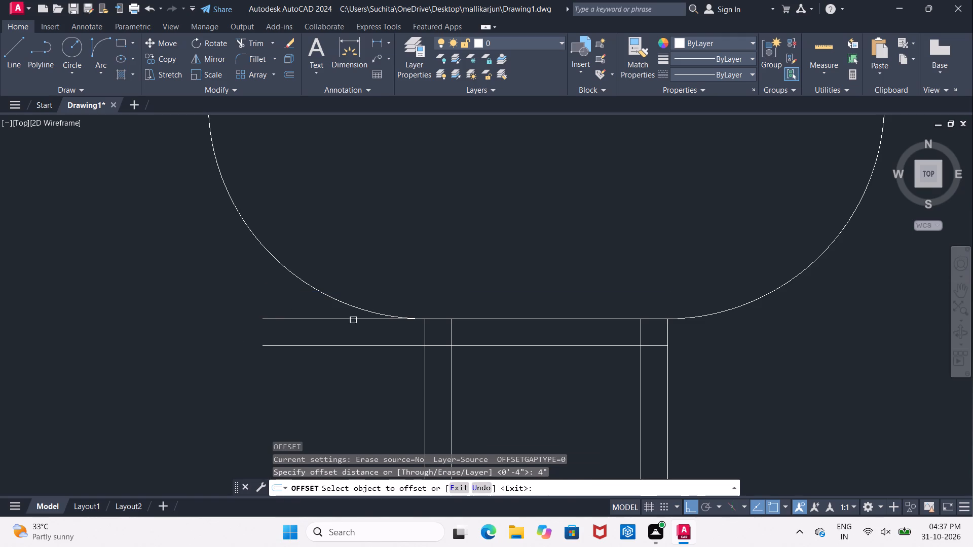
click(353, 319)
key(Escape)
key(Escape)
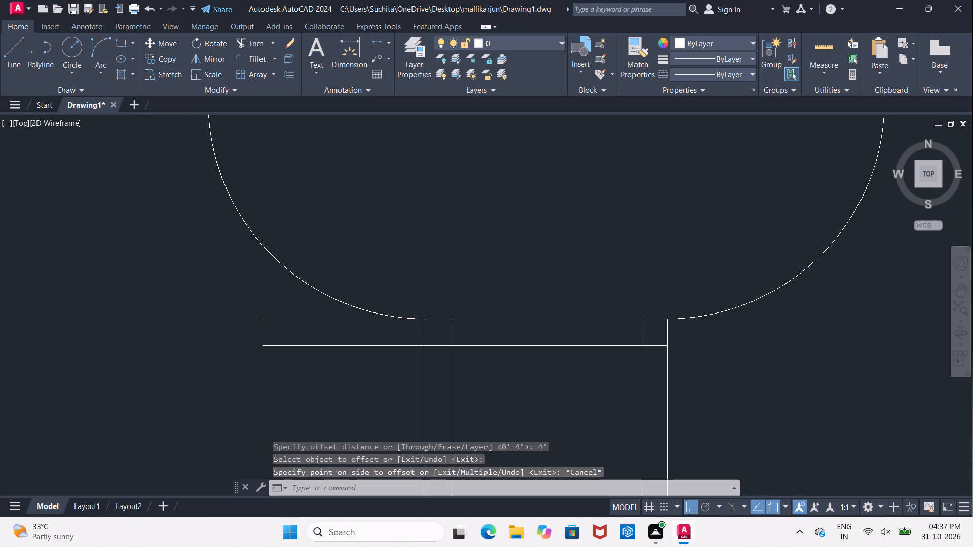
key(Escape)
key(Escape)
Trim both lines of the horizontal wall below the passage, left of the left passage wall and between the two passage walls.
scroll(355, 340, down, 2)
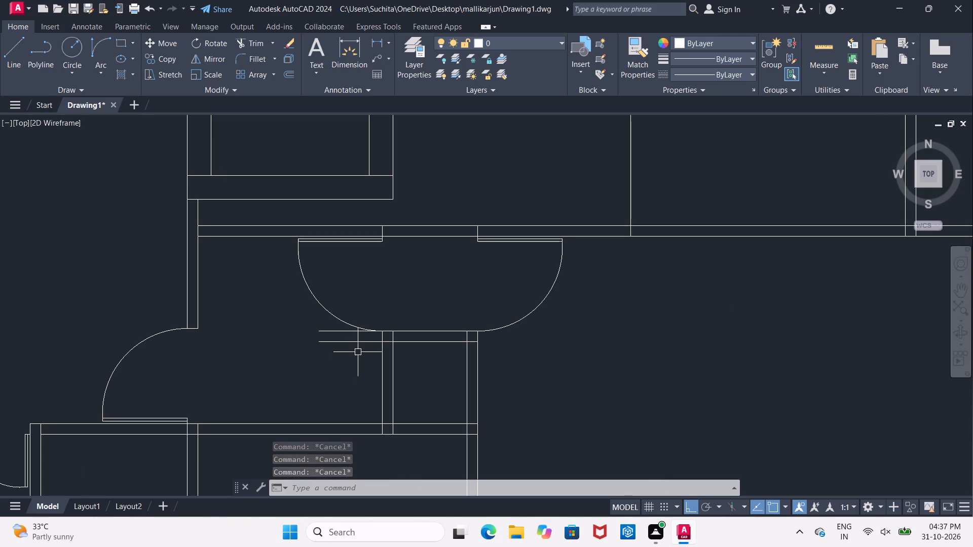
scroll(358, 352, down, 2)
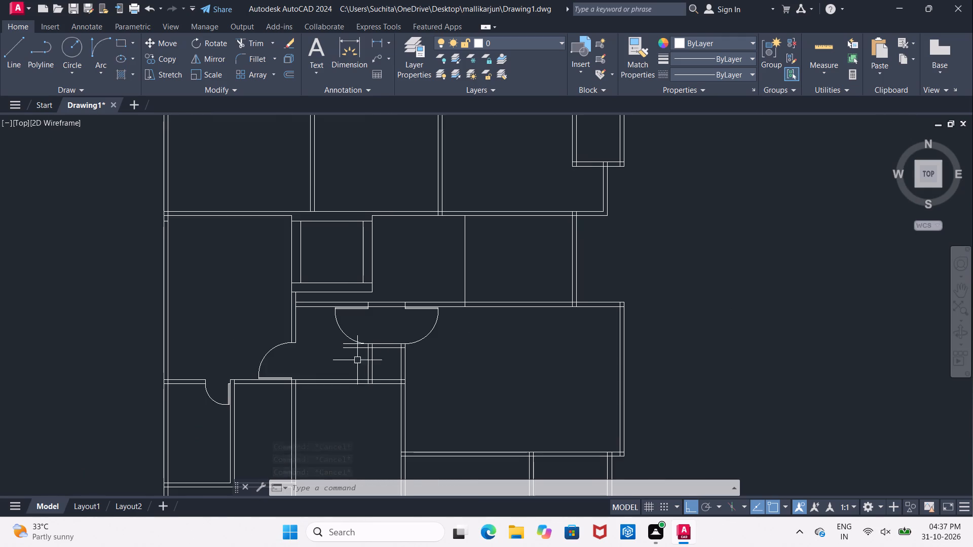
scroll(354, 400, up, 1)
middle_drag(354, 400, 357, 337)
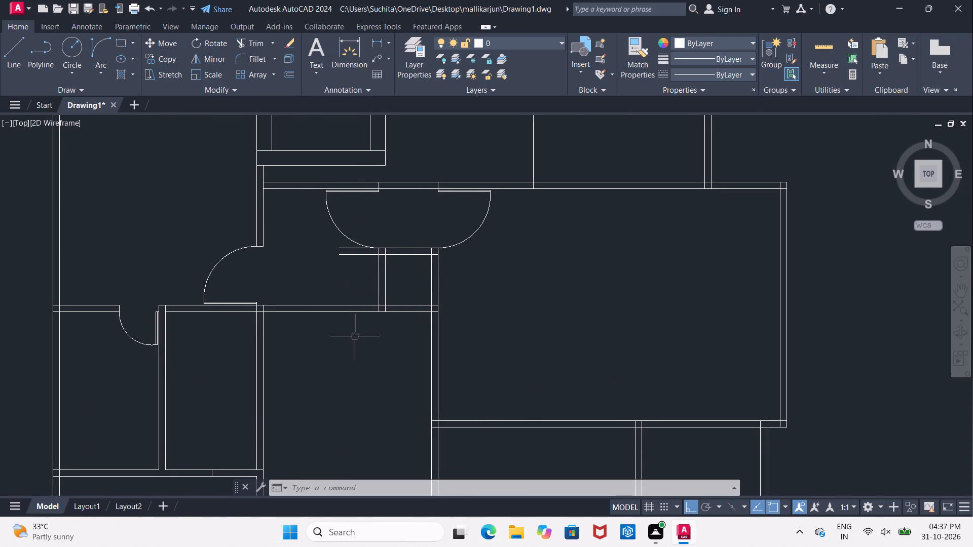
scroll(406, 331, up, 2)
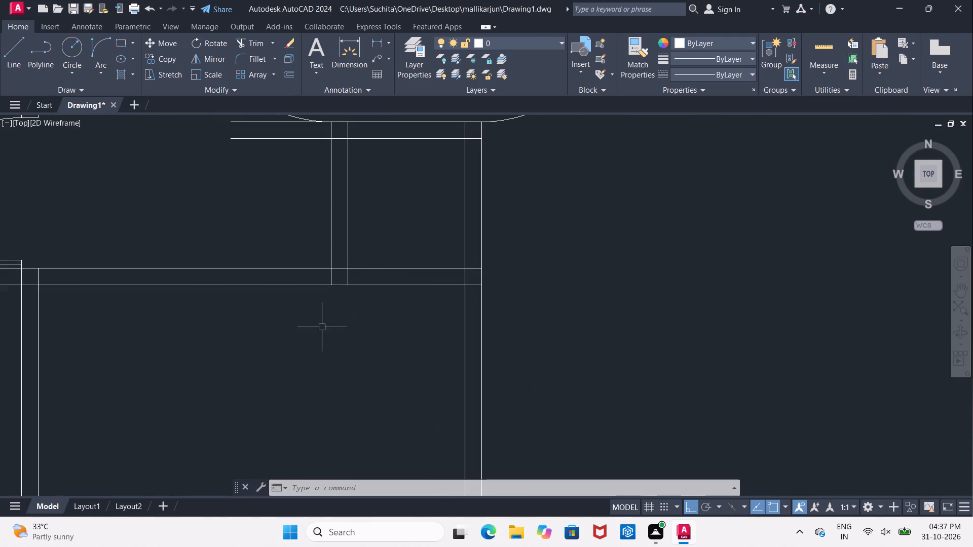
key(Escape)
text(TR)
key(space)
key(space)
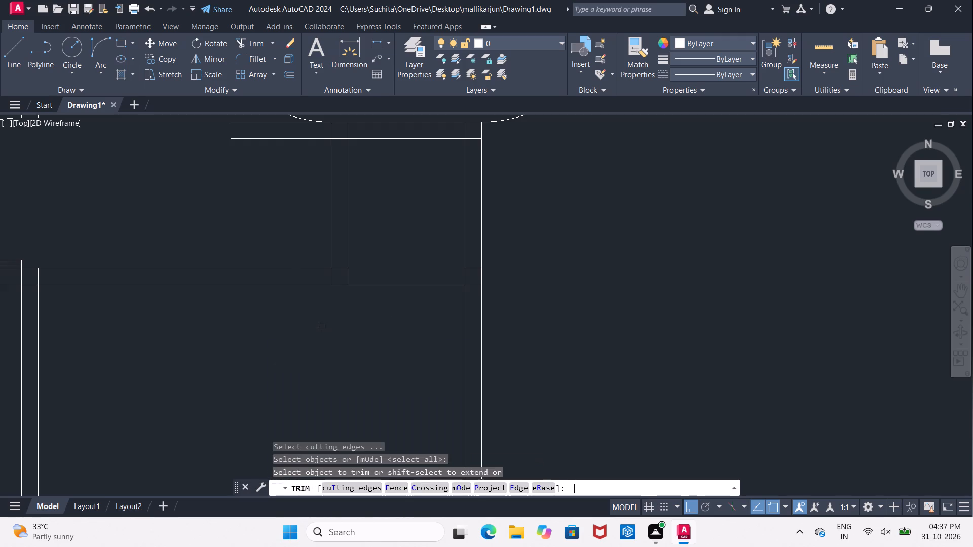
click(285, 270)
click(285, 285)
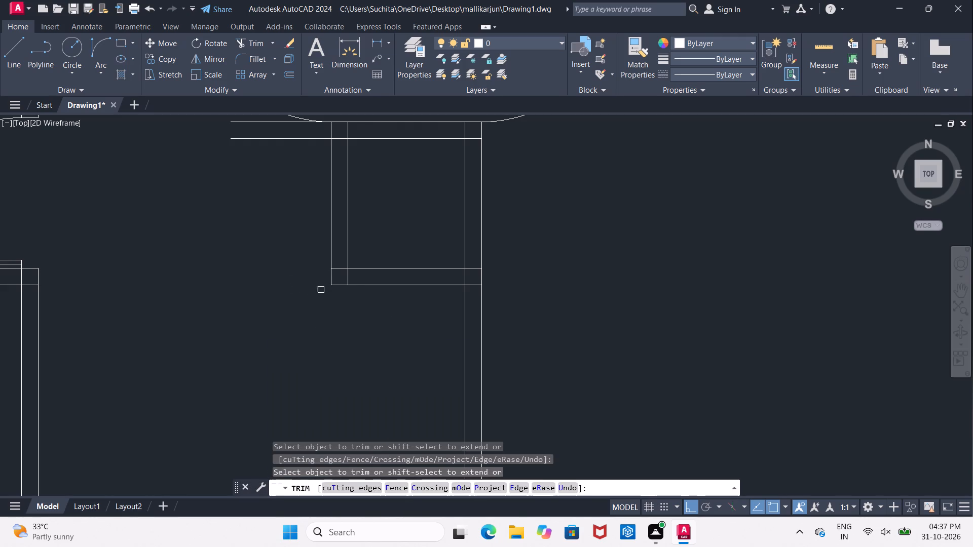
click(388, 285)
click(381, 266)
key(Escape)
Delete the two vertical lines of the left passage wall and the two short horizontal remnants at its lower end.
click(329, 250)
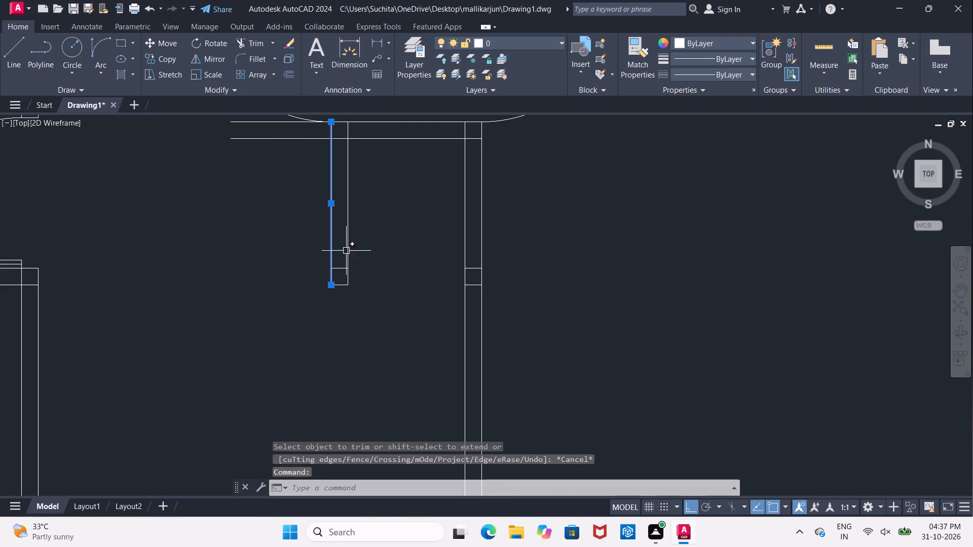
drag(346, 251, 346, 259)
click(339, 268)
drag(338, 284, 339, 289)
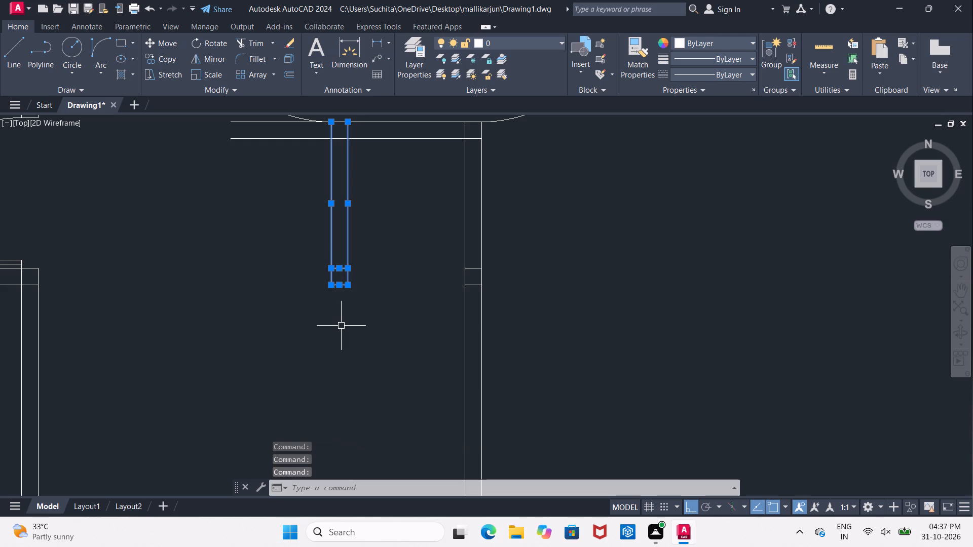
key(Delete)
Delete the two short horizontal remnants crossing the right passage wall.
scroll(344, 326, down, 4)
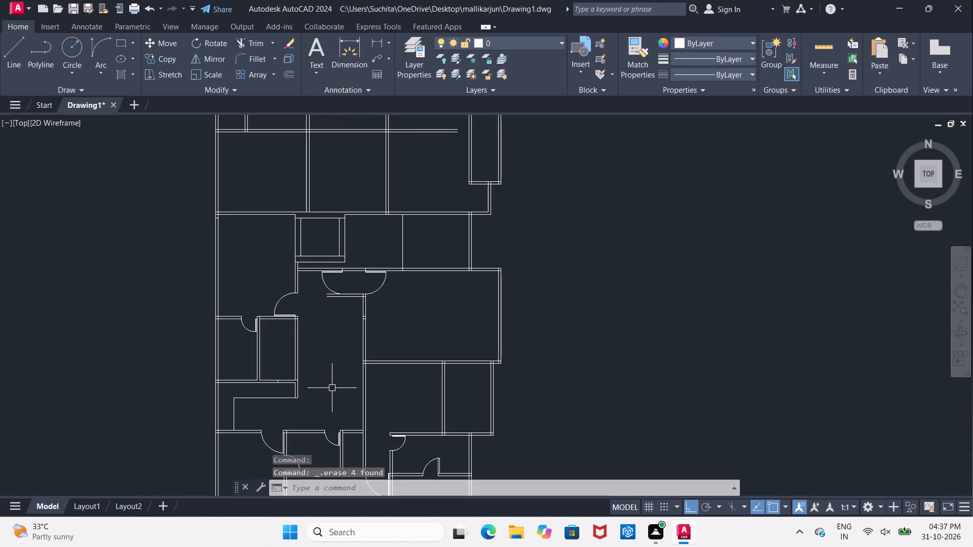
scroll(360, 325, up, 5)
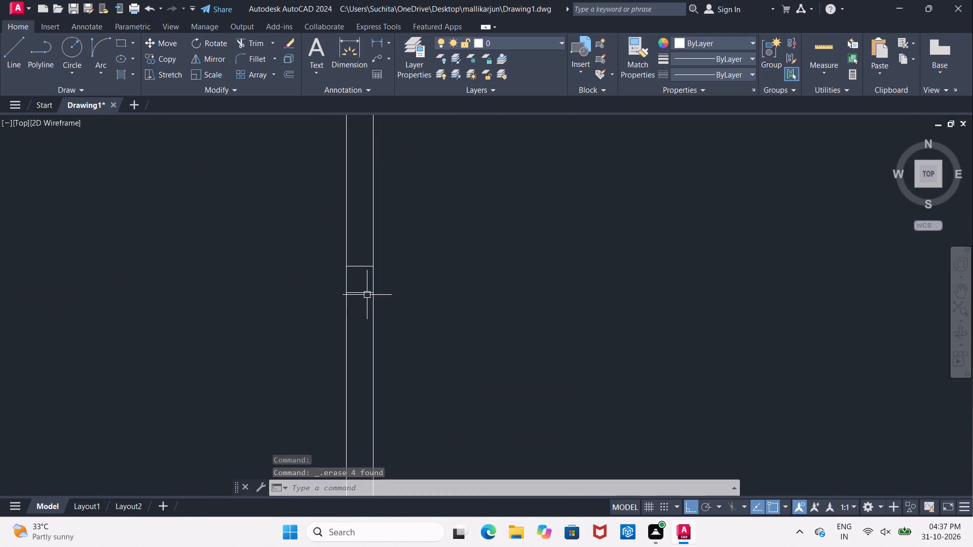
click(366, 294)
click(360, 268)
key(Delete)
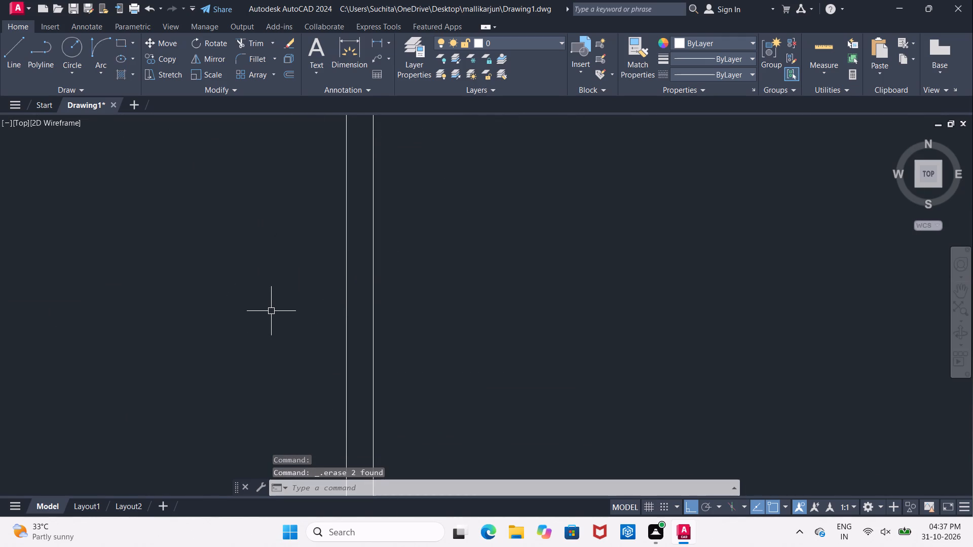
Offset the left door's jamb line in the upper passage wall 4" to the left.
scroll(281, 375, down, 4)
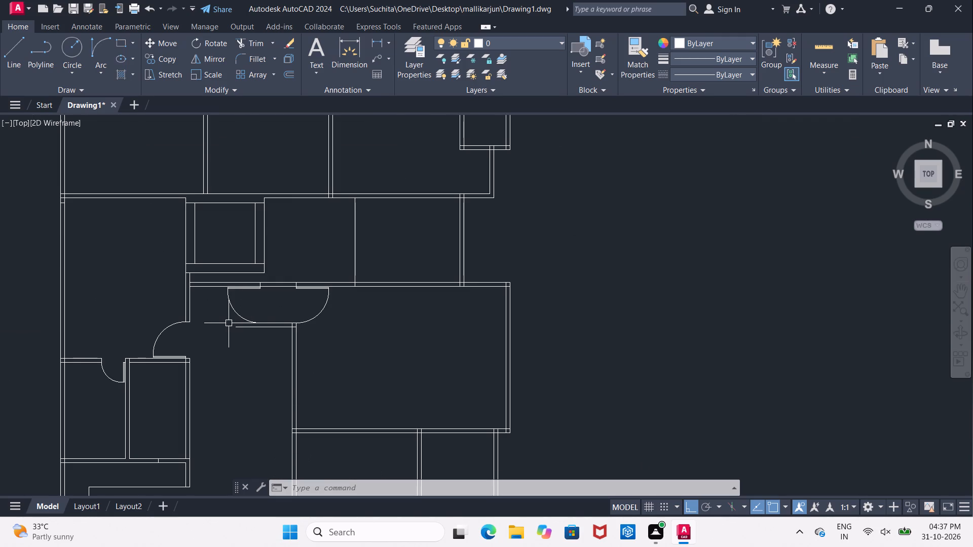
middle_drag(229, 323, 245, 349)
scroll(260, 327, up, 2)
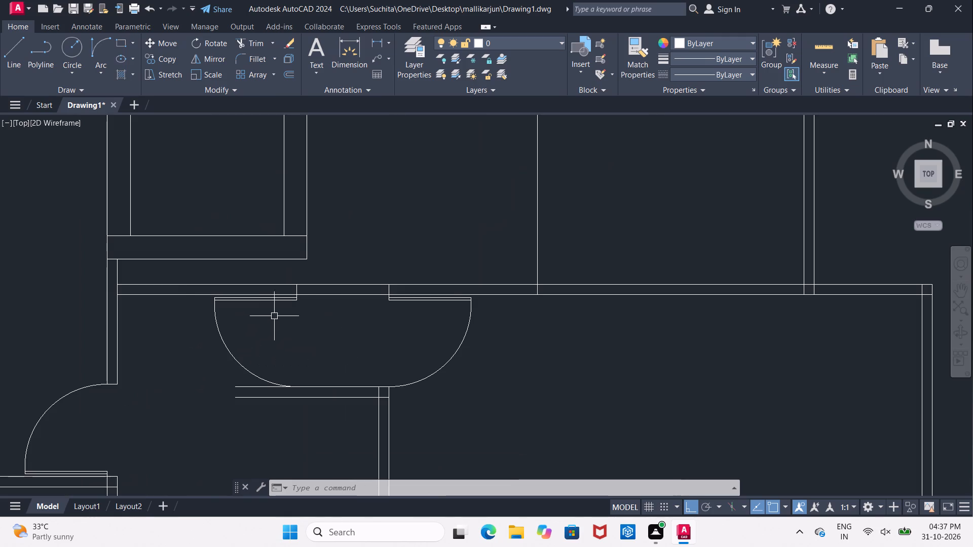
scroll(276, 316, up, 2)
middle_drag(304, 319, 298, 367)
key(Escape)
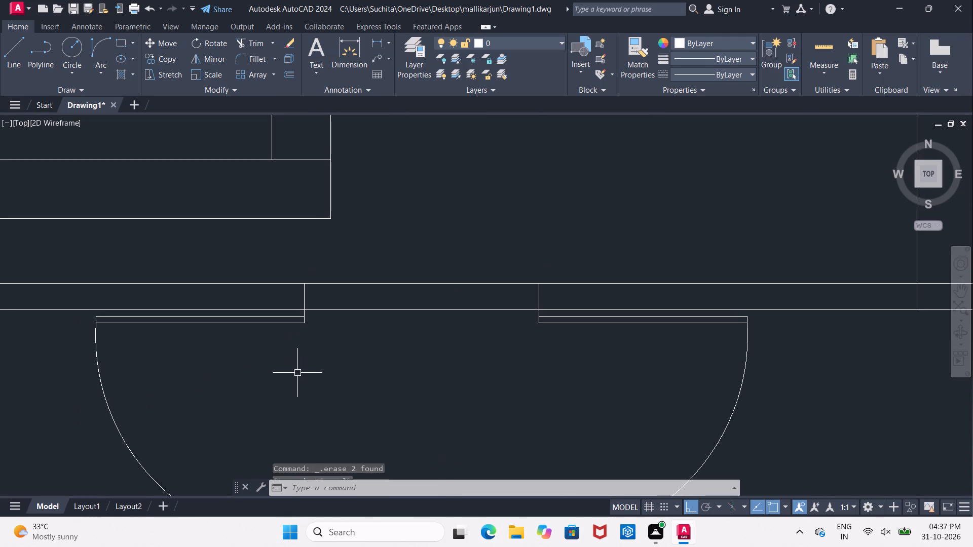
key(o)
key(Return)
text(4")
key(Return)
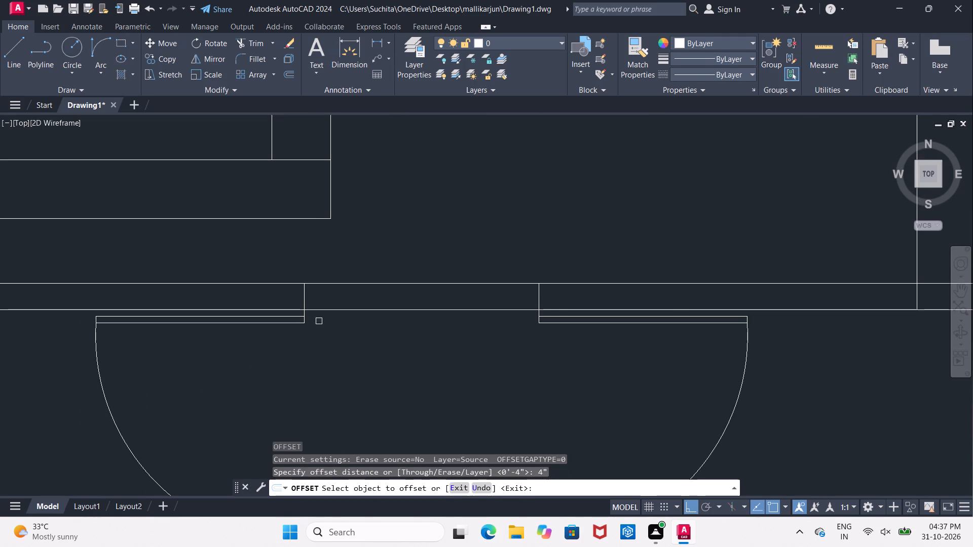
click(306, 293)
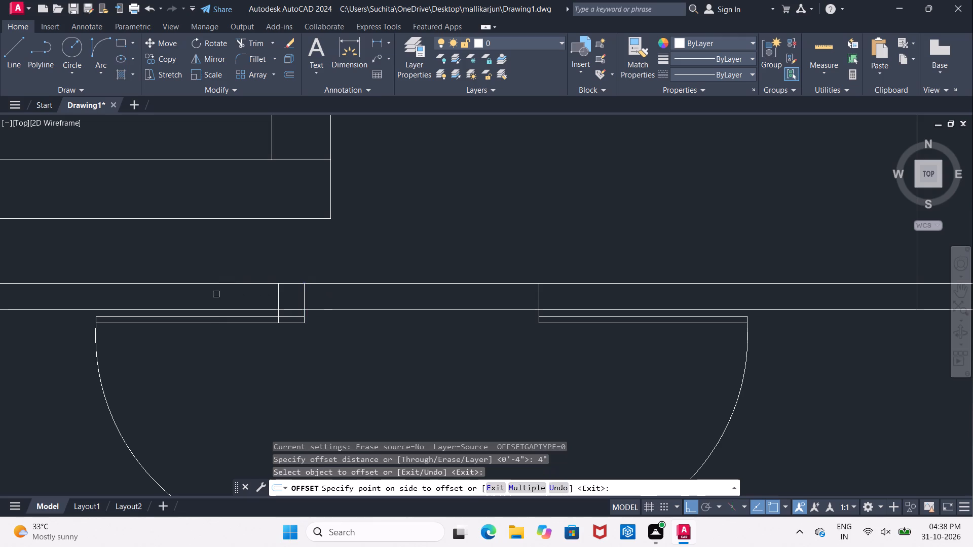
click(216, 294)
key(Escape)
Move the left door's swing arc and both leaf lines left from the old jamb onto the 4" offset jamb line.
middle_drag(221, 364, 291, 274)
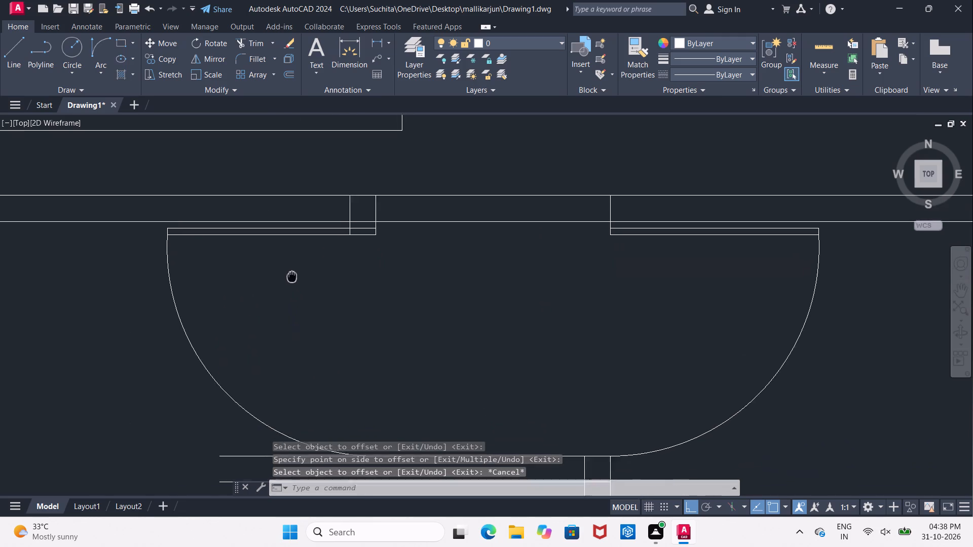
middle_drag(291, 274, 285, 261)
click(218, 372)
middle_drag(249, 291, 256, 418)
scroll(293, 355, up, 1)
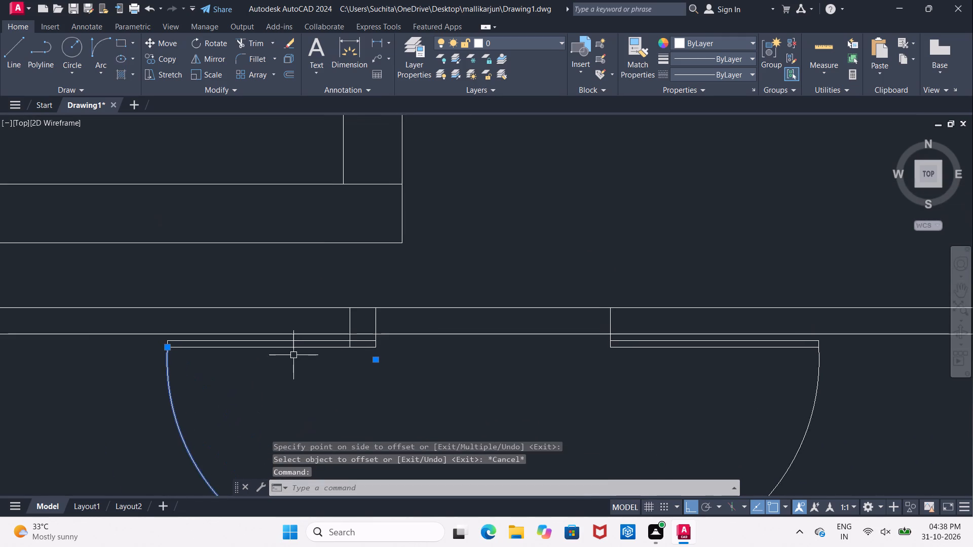
scroll(293, 355, up, 2)
click(369, 328)
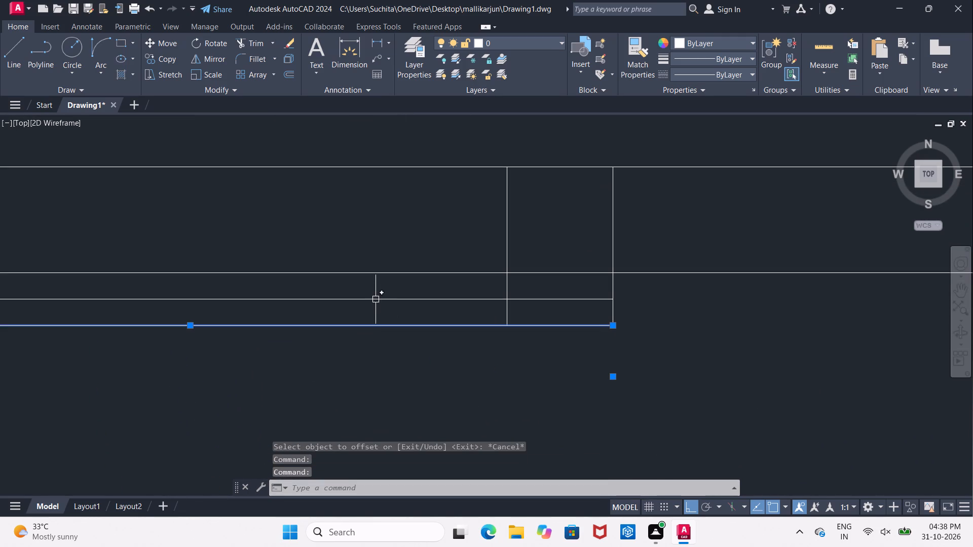
click(376, 299)
click(175, 42)
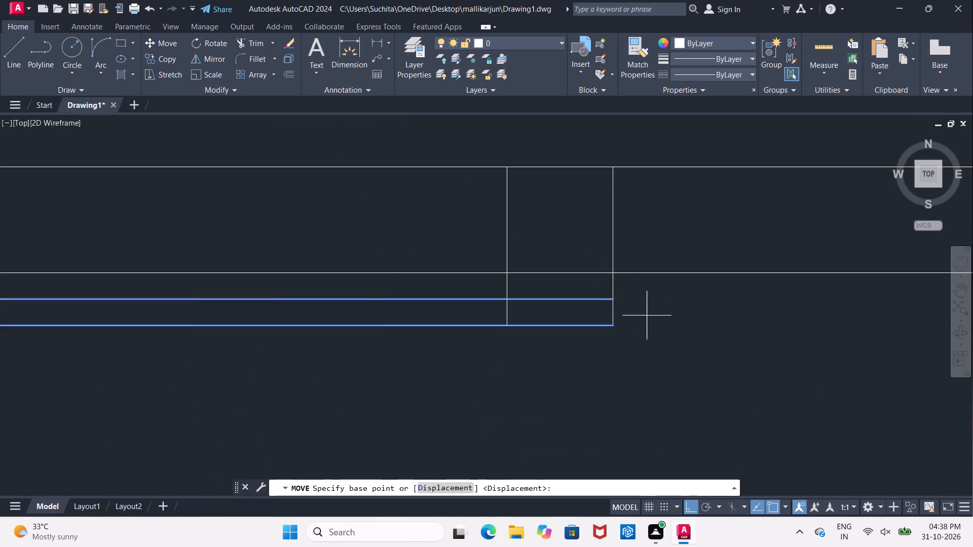
click(614, 300)
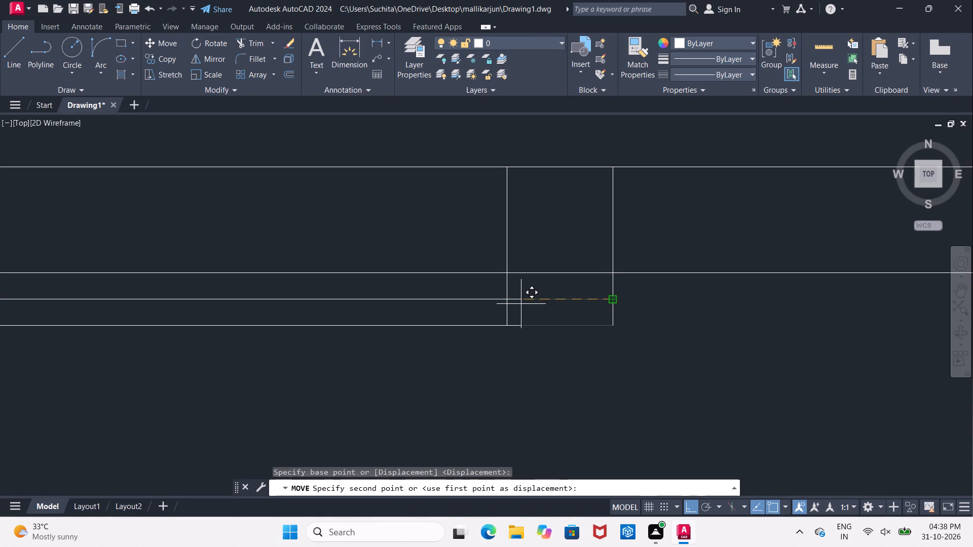
click(506, 304)
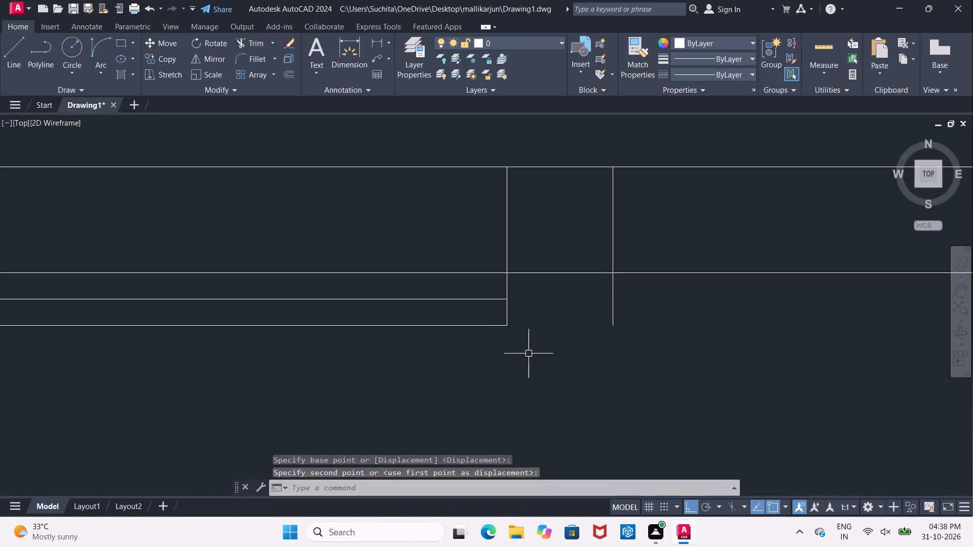
Delete the left door leaf's stray end line and draw a new line closing the moved leaf's outer end.
scroll(528, 356, down, 4)
middle_drag(528, 359, 404, 204)
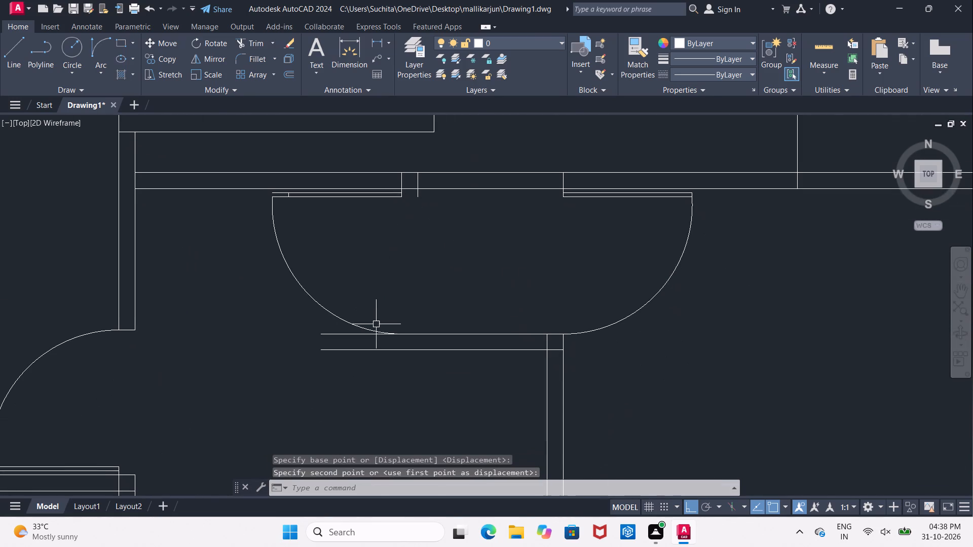
middle_drag(263, 334, 290, 417)
scroll(307, 261, up, 3)
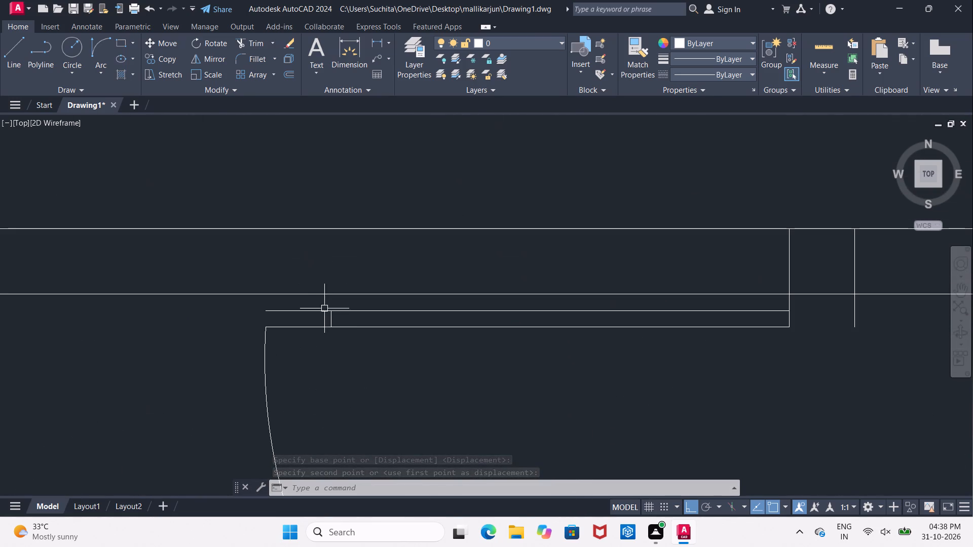
click(332, 320)
key(Delete)
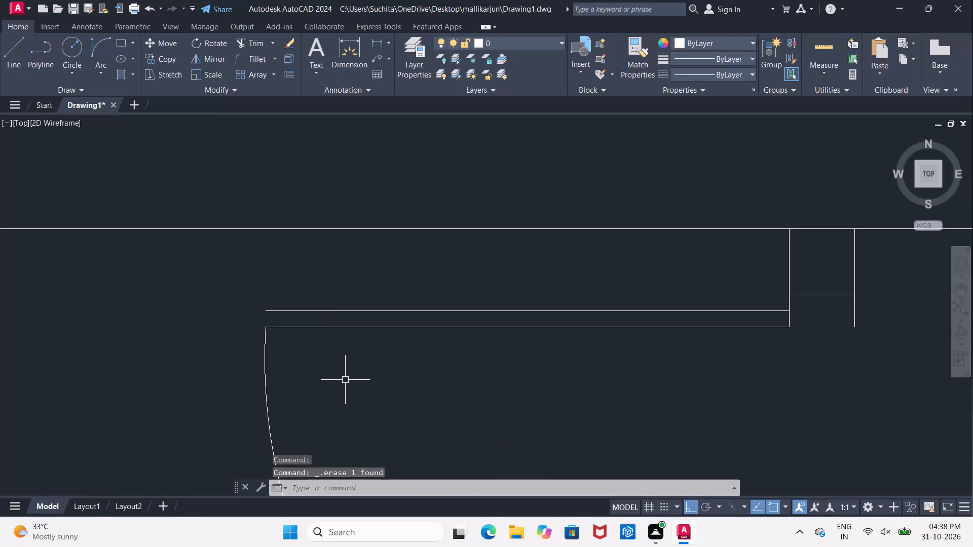
click(16, 59)
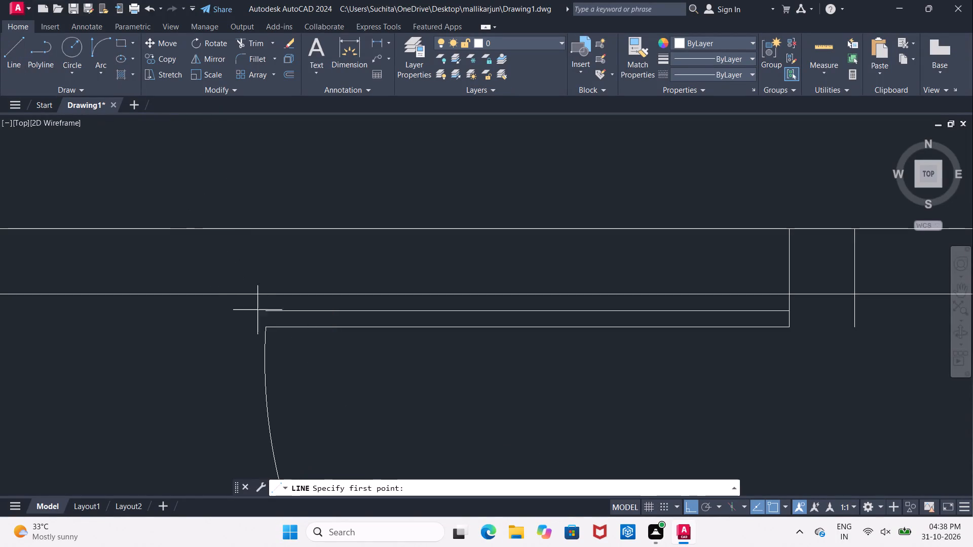
click(263, 314)
click(266, 328)
key(Escape)
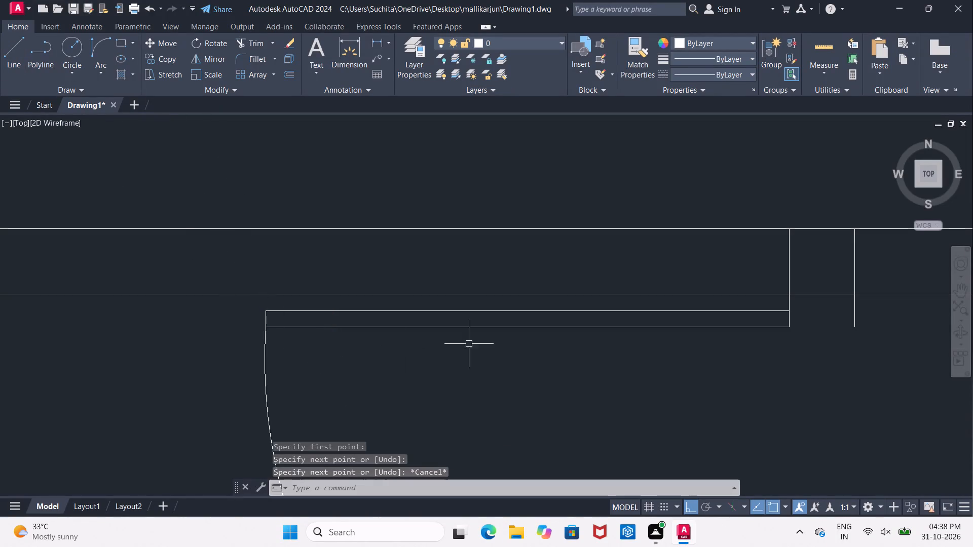
middle_drag(585, 359, 25, 325)
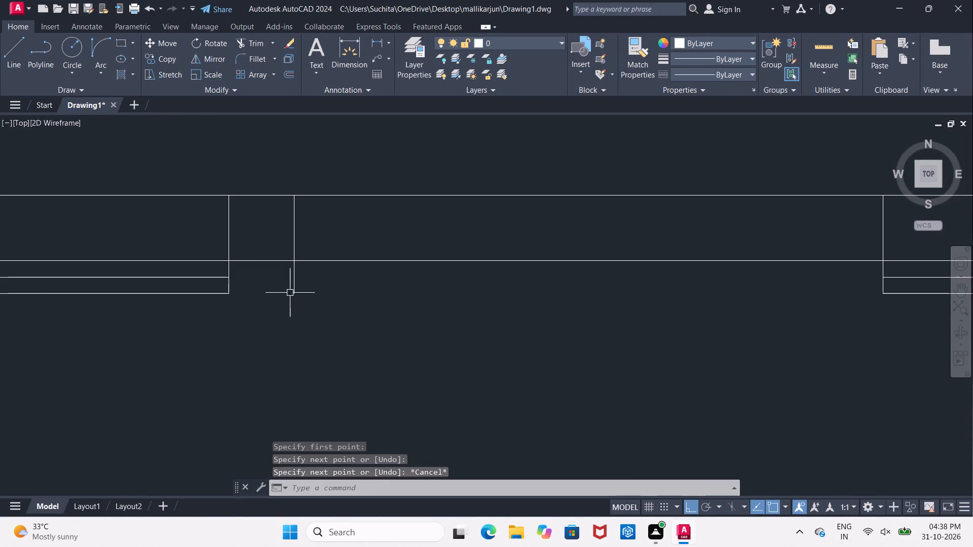
Delete the left door's old jamb line, the vertical line just right of the relocated jamb in the upper passage wall.
click(291, 290)
key(Delete)
Offset the right door's jamb line in the upper passage wall 4" to the right.
scroll(301, 318, down, 3)
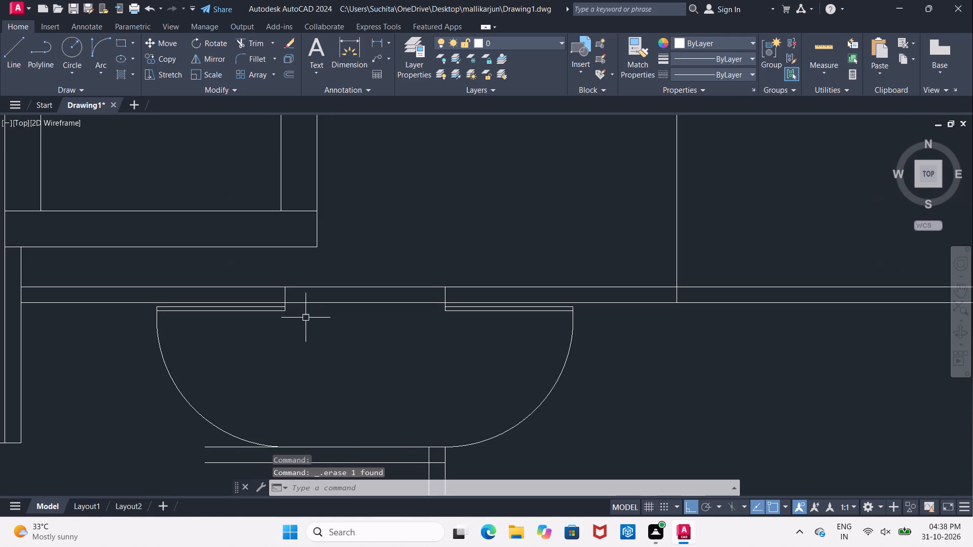
scroll(323, 353, down, 1)
middle_drag(323, 349, 304, 282)
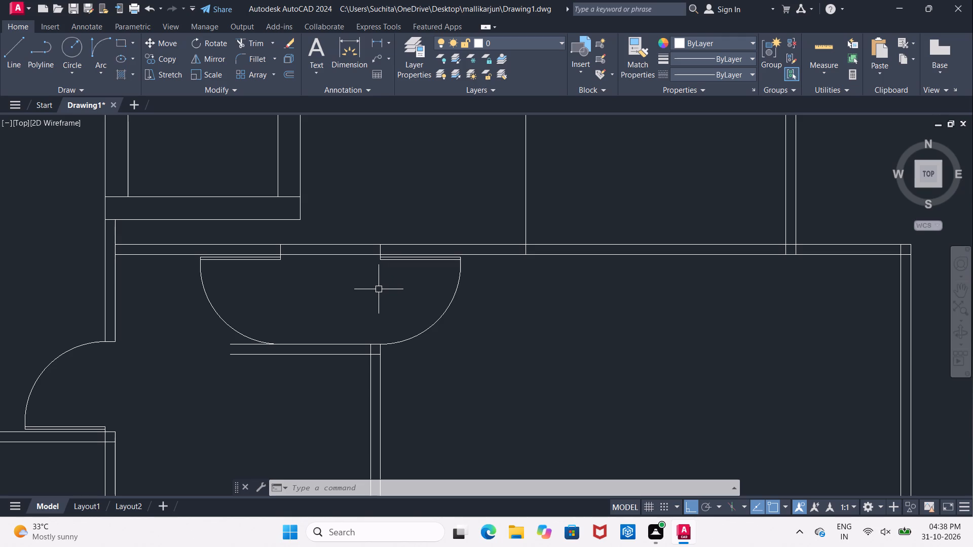
scroll(386, 286, up, 1)
key(Escape)
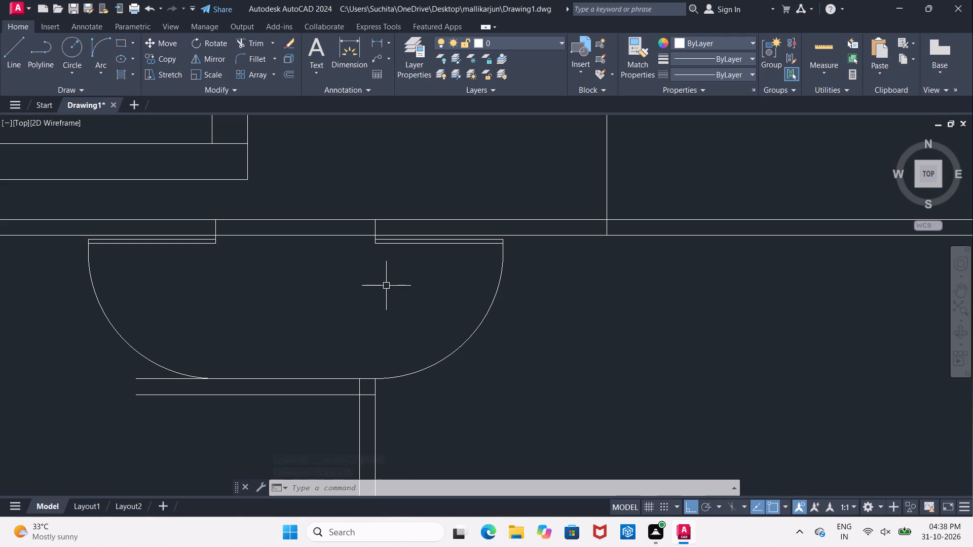
key(o)
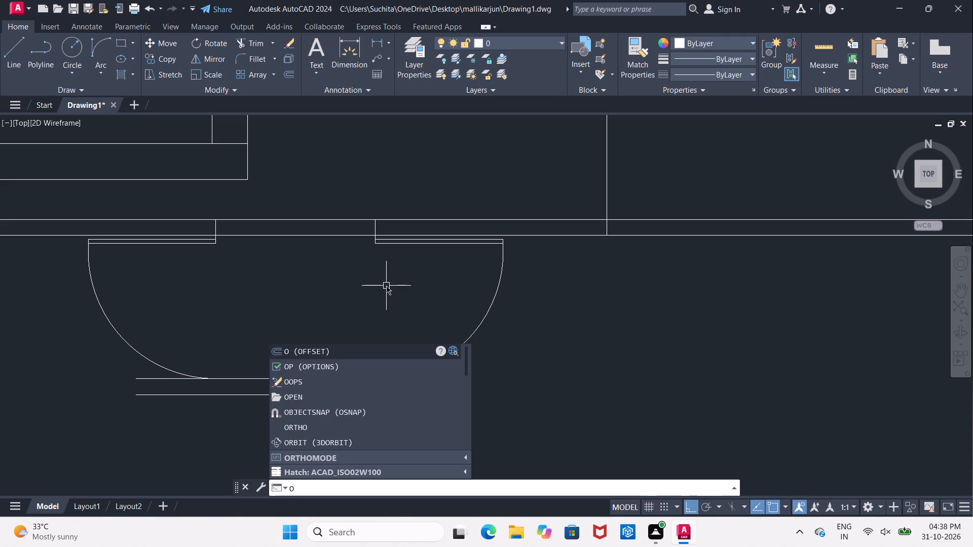
key(Return)
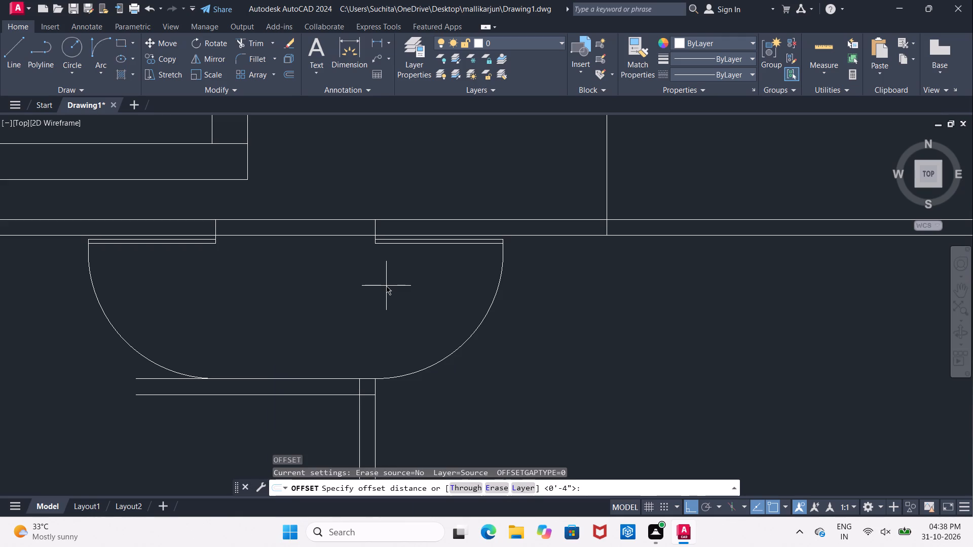
text(4")
key(Return)
scroll(357, 227, up, 2)
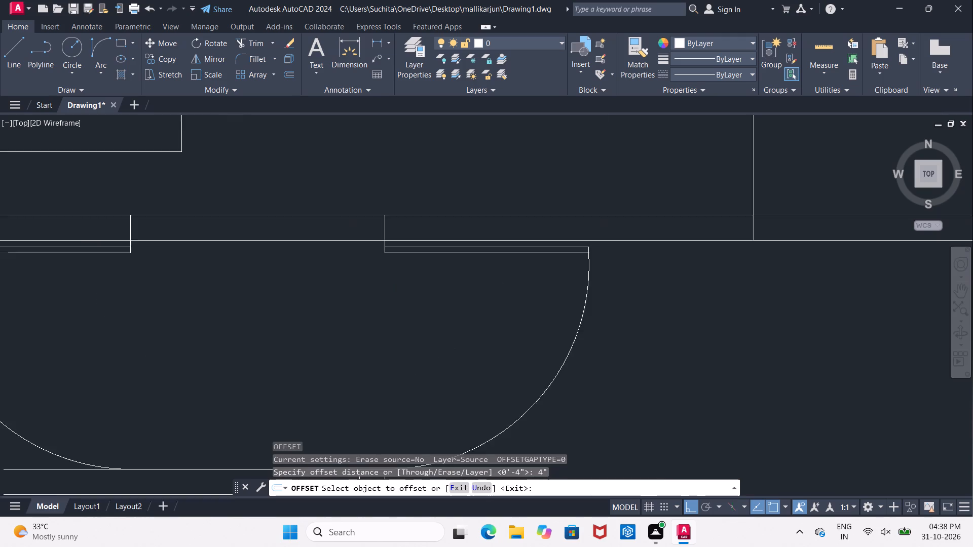
drag(398, 228, 417, 232)
click(513, 230)
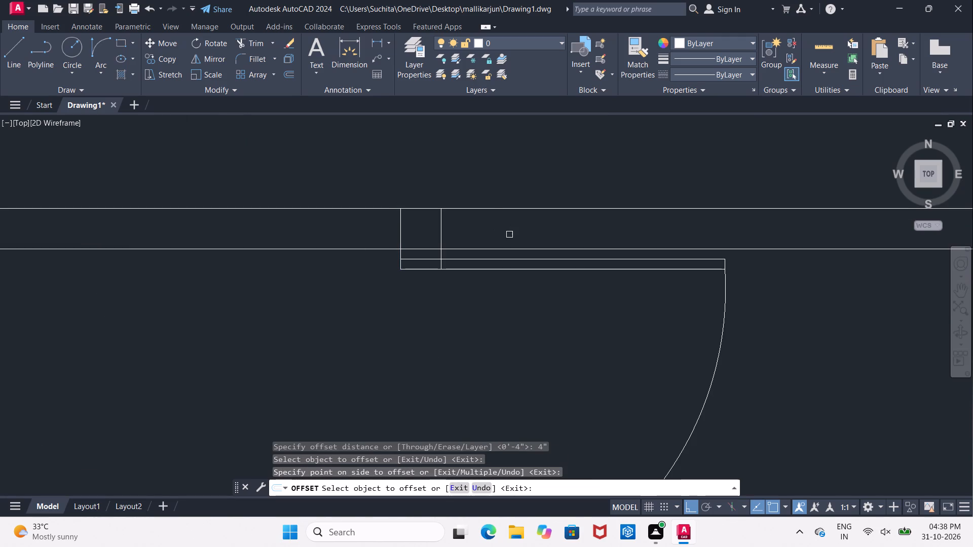
key(Escape)
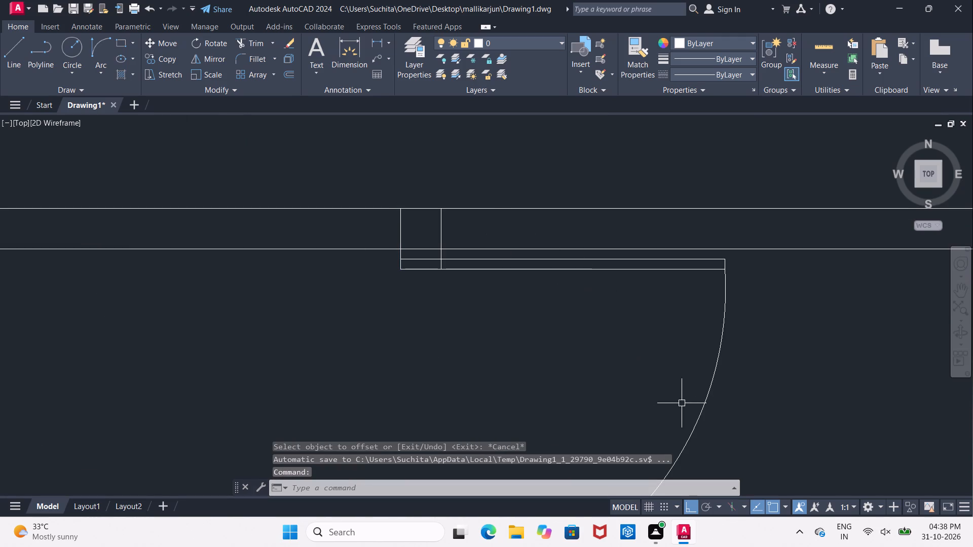
Move the right door's swing arc, both leaf lines and end line right from the old jamb onto the 4" offset jamb line.
click(706, 396)
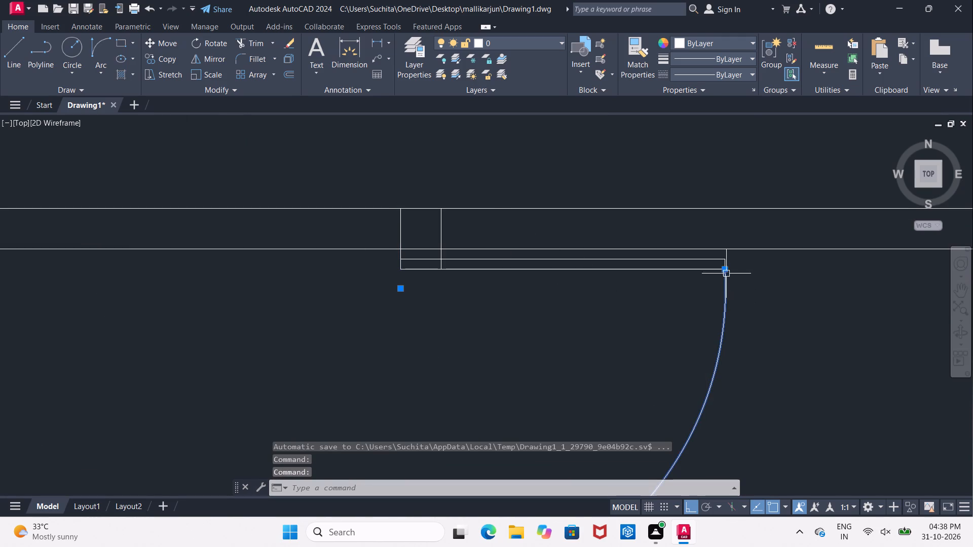
scroll(725, 257, up, 2)
click(721, 271)
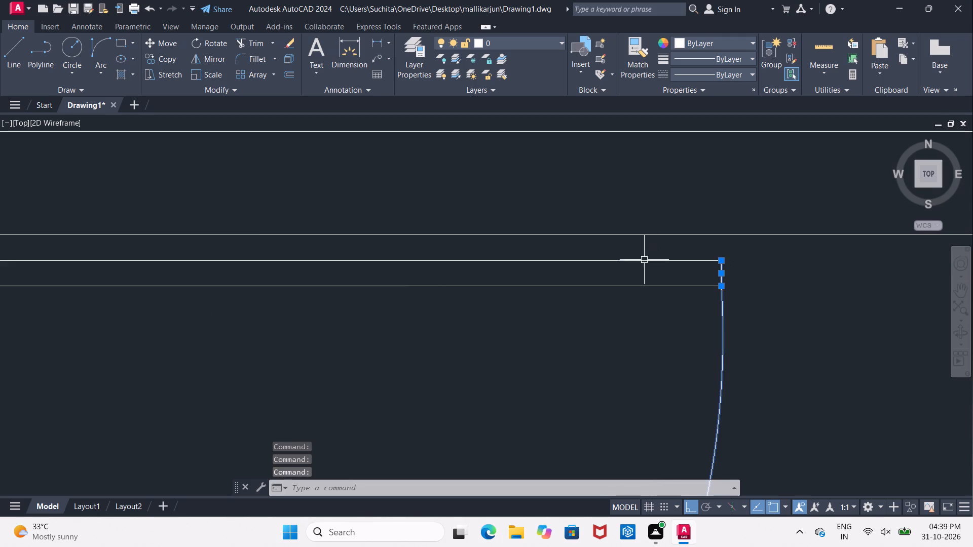
click(642, 264)
click(611, 261)
click(566, 262)
middle_drag(414, 340, 709, 322)
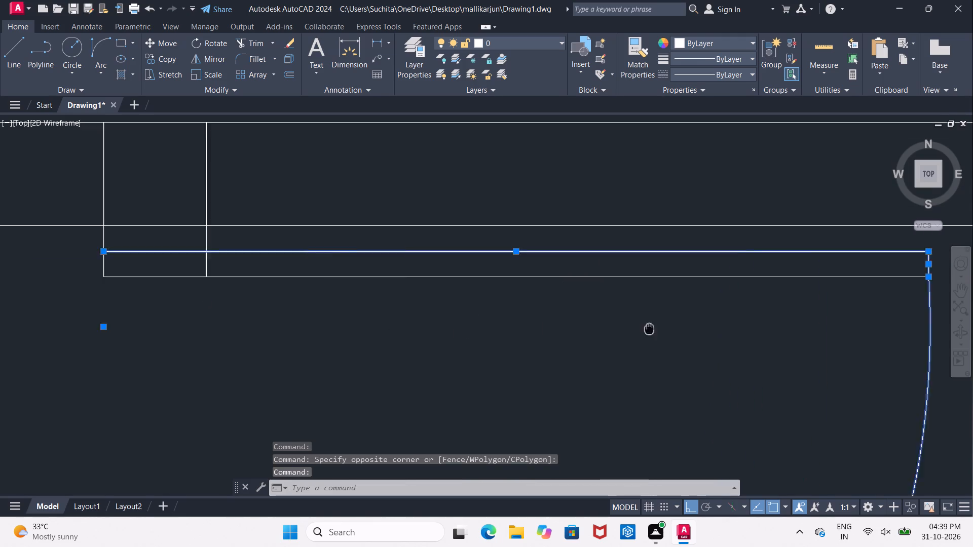
middle_drag(709, 322, 732, 319)
click(366, 265)
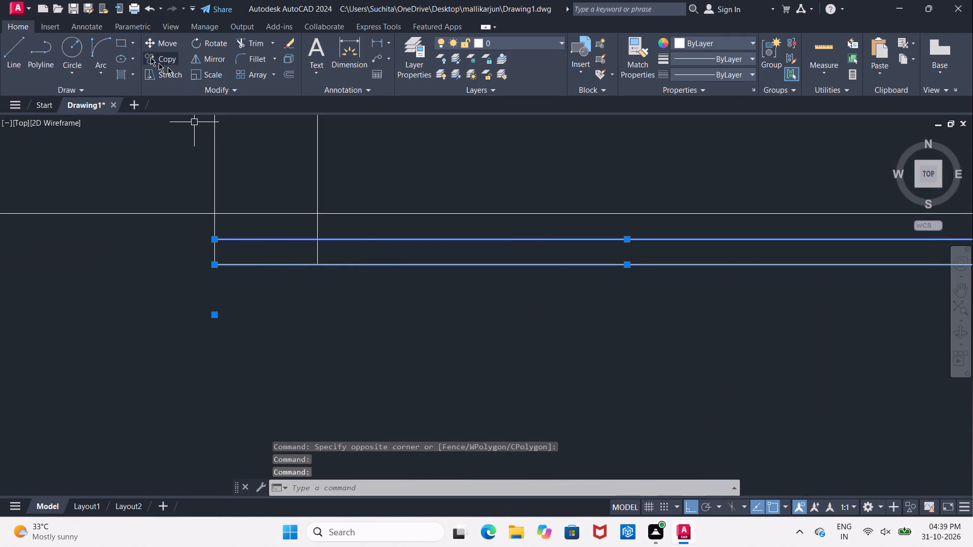
click(145, 43)
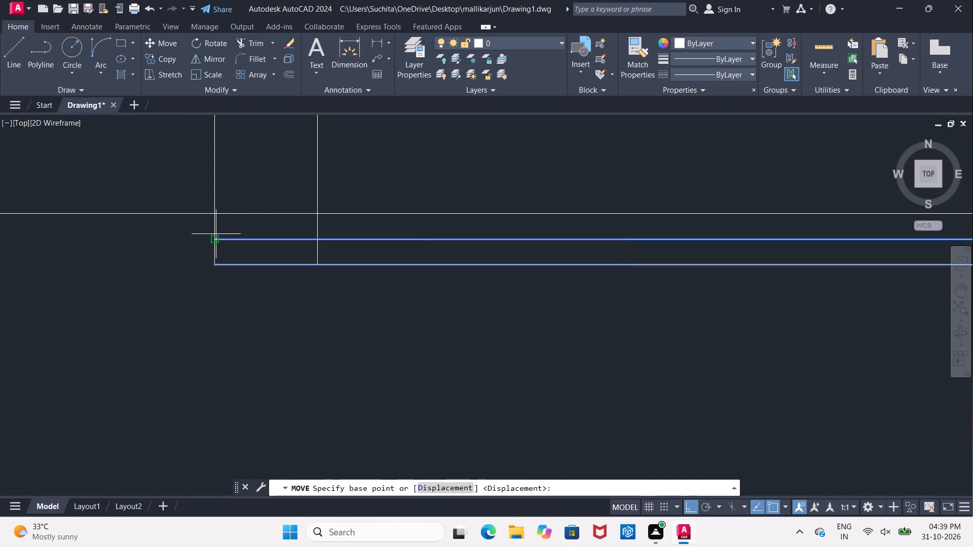
click(216, 240)
click(322, 239)
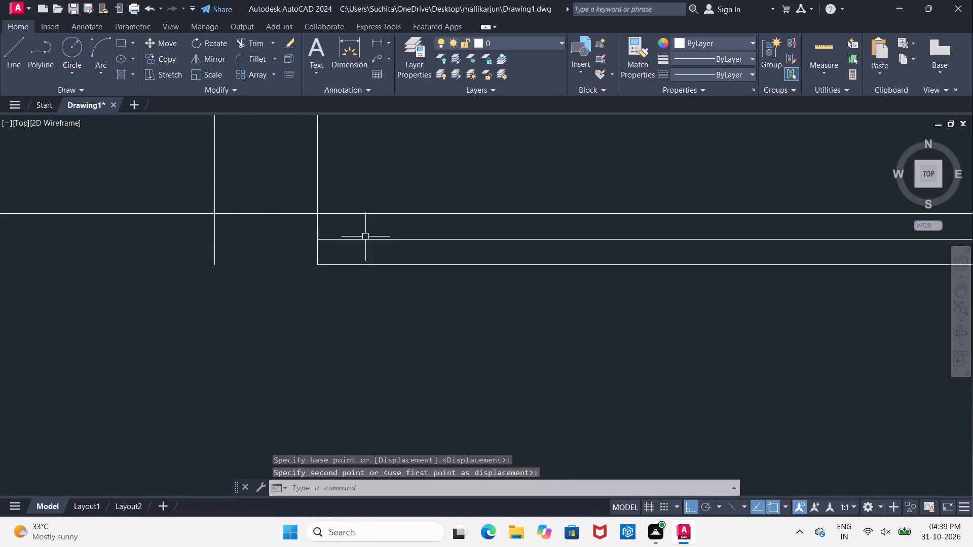
key(Escape)
Trim the right door's old jamb line where it projects below the upper passage wall.
click(210, 249)
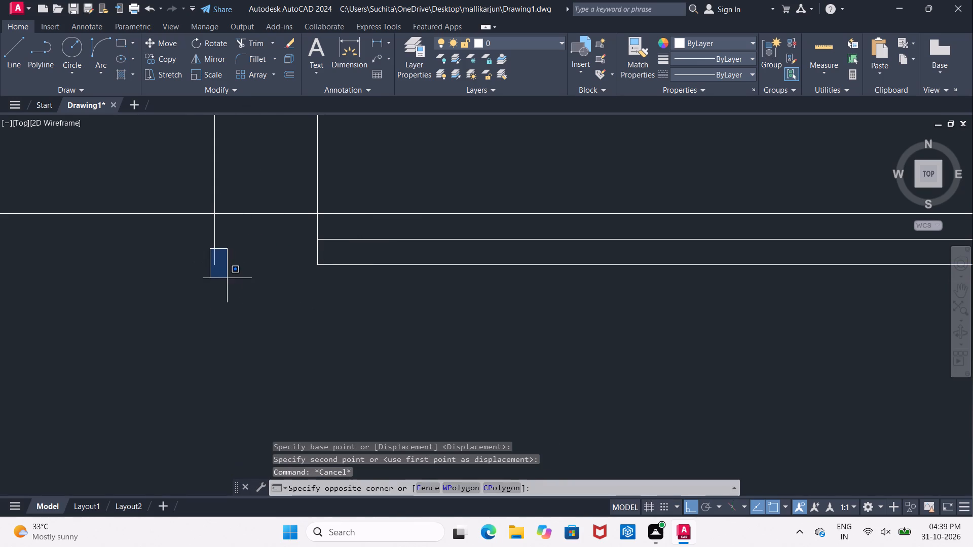
key(Escape)
text(TR)
key(space)
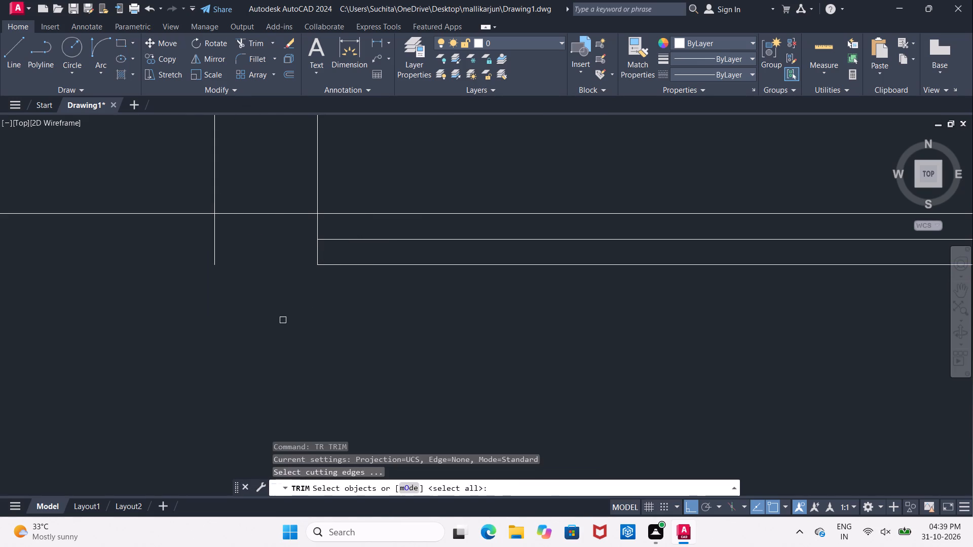
key(space)
click(213, 241)
scroll(214, 241, down, 3)
scroll(362, 297, down, 1)
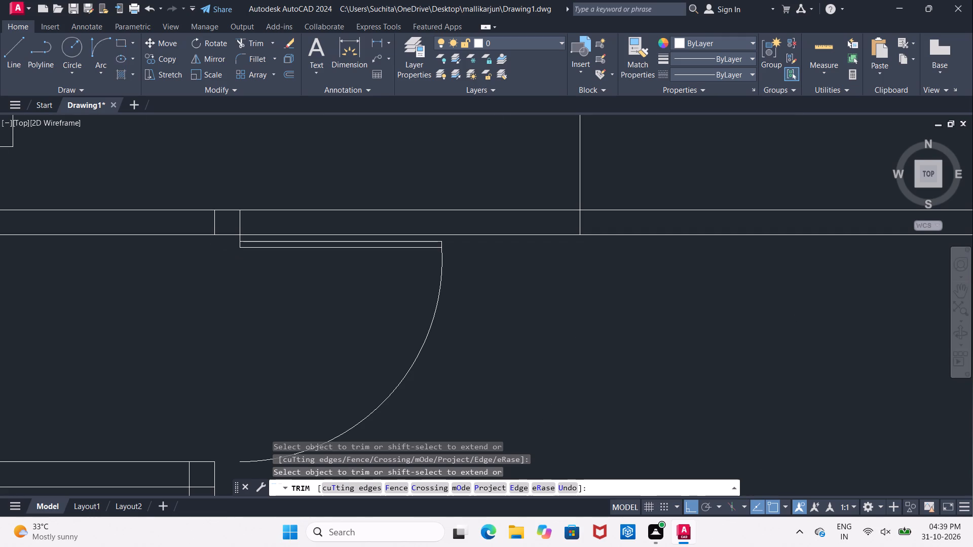
middle_drag(333, 317, 350, 198)
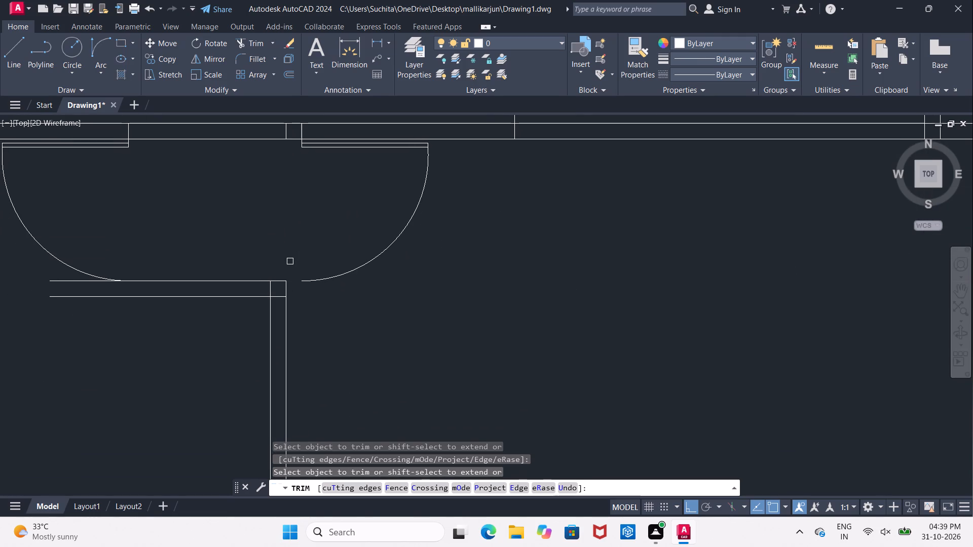
key(Escape)
Extend the lower passage wall's upper line right to the moved door arc's end, and try to extend its lower line too.
text(EX)
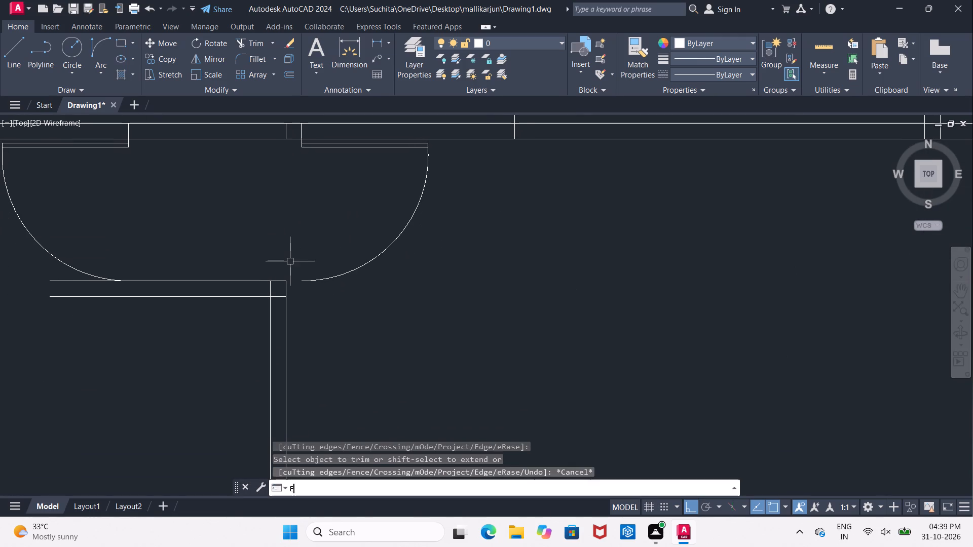
key(space)
key(space)
scroll(256, 277, up, 1)
click(254, 285)
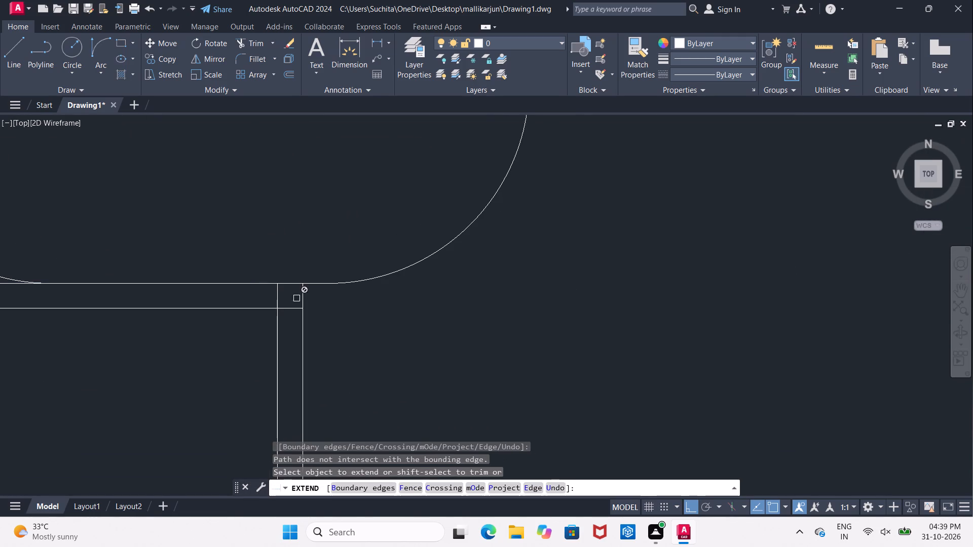
click(290, 307)
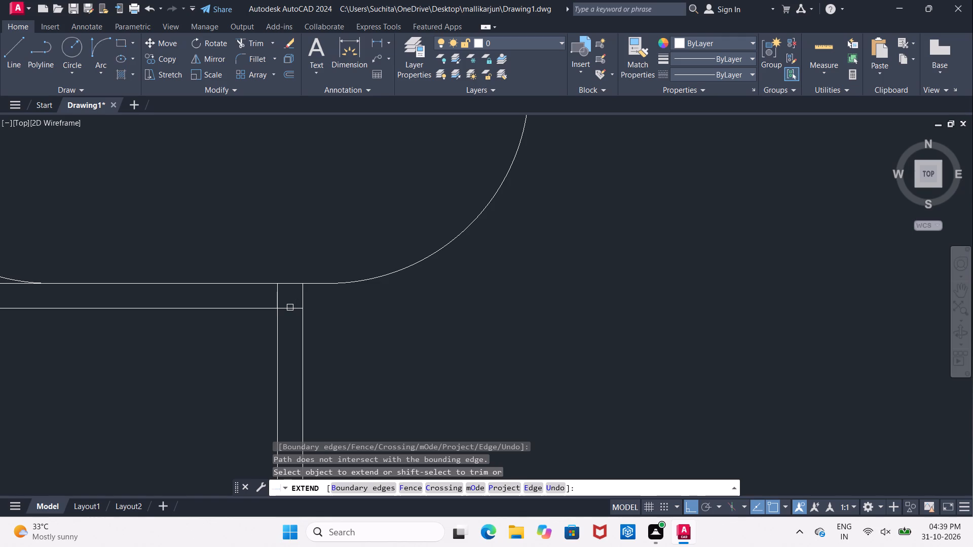
key(Escape)
click(290, 307)
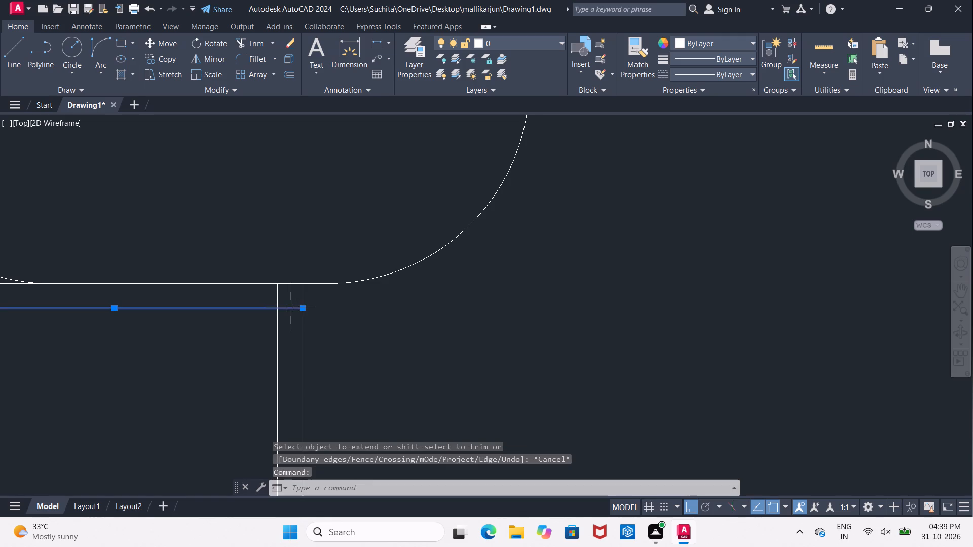
key(Escape)
key(Escape)
scroll(316, 262, down, 1)
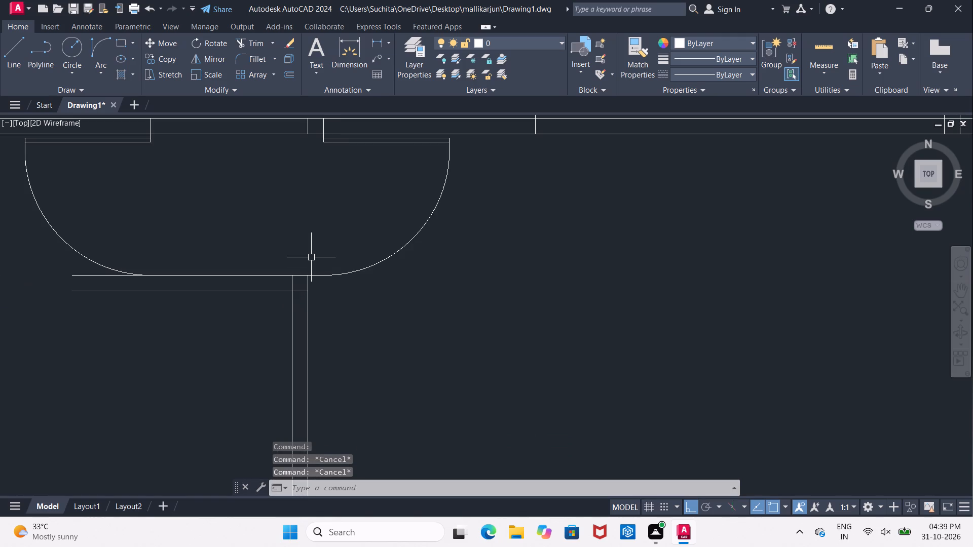
key(Escape)
Offset the right face line of the vertical wall below the right door 1' to the right.
key(o)
key(Return)
text(1')
key(Return)
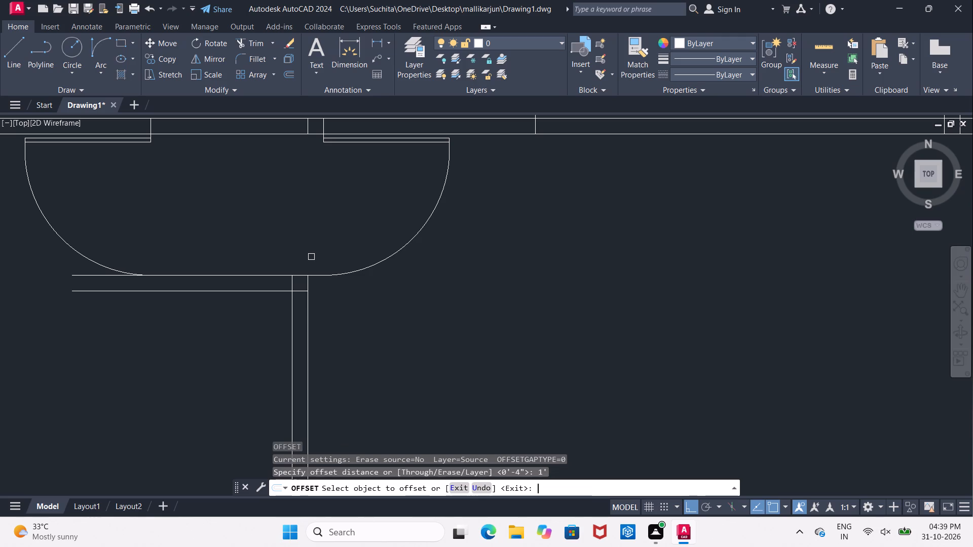
drag(306, 316, 311, 318)
click(340, 323)
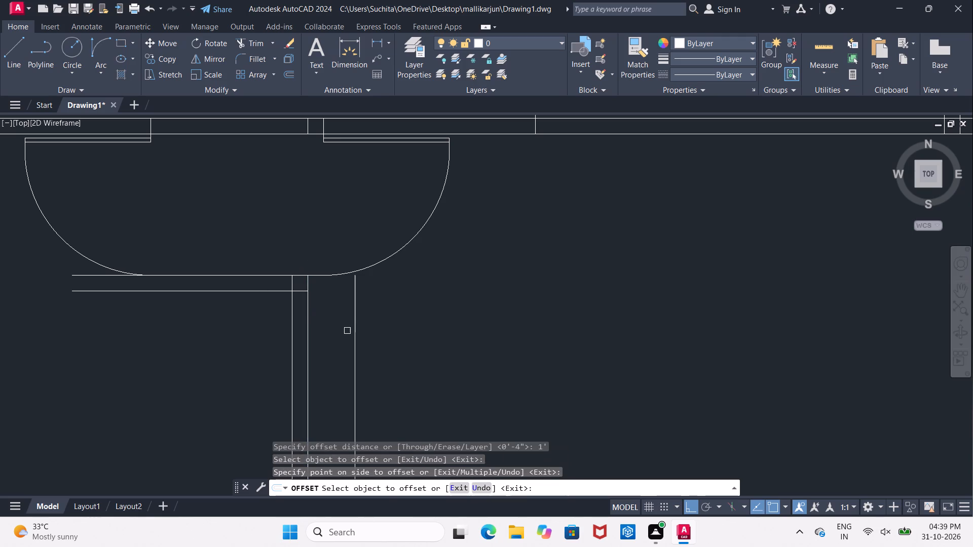
middle_drag(346, 333, 328, 335)
scroll(323, 296, down, 1)
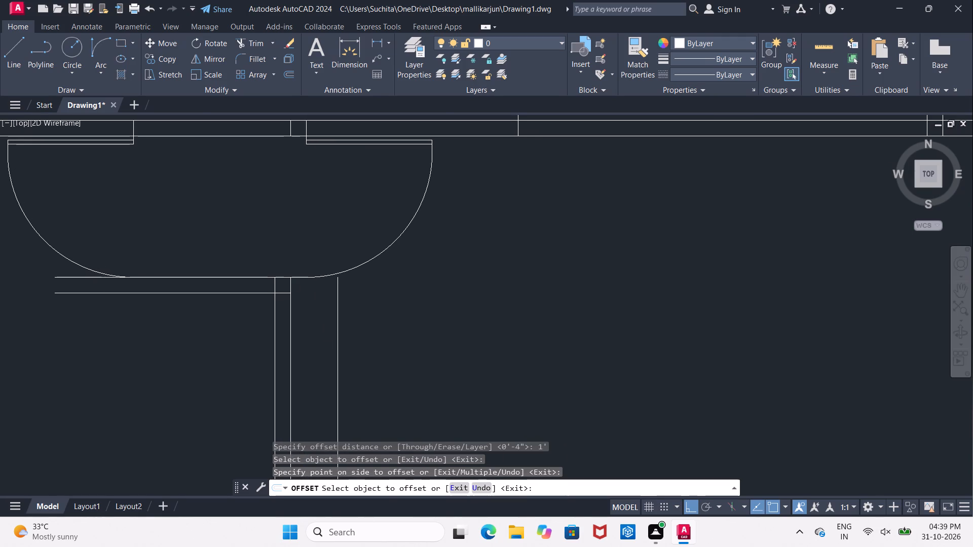
middle_drag(319, 298, 306, 302)
scroll(301, 300, up, 2)
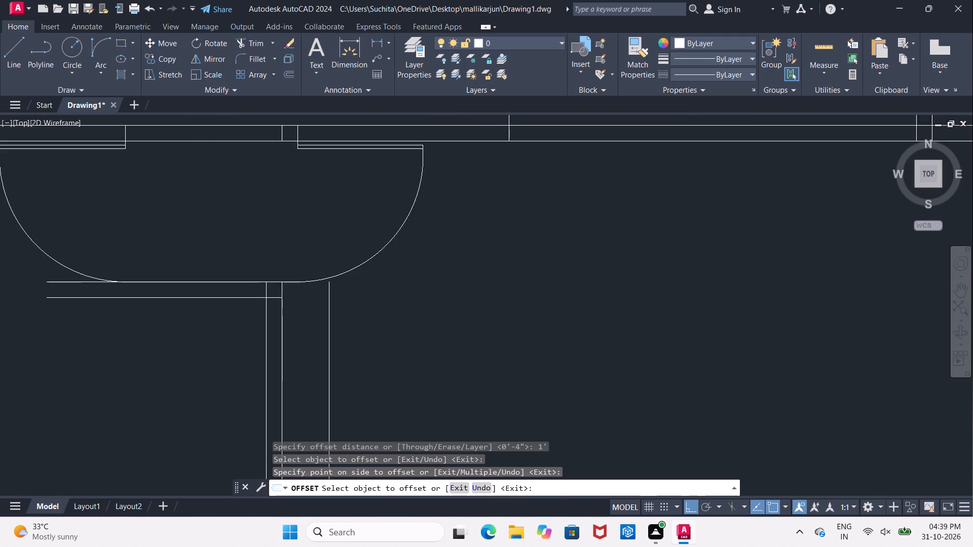
key(Escape)
Extend both horizontal lines of the lower passage wall right to the 1' offset vertical line.
key(e)
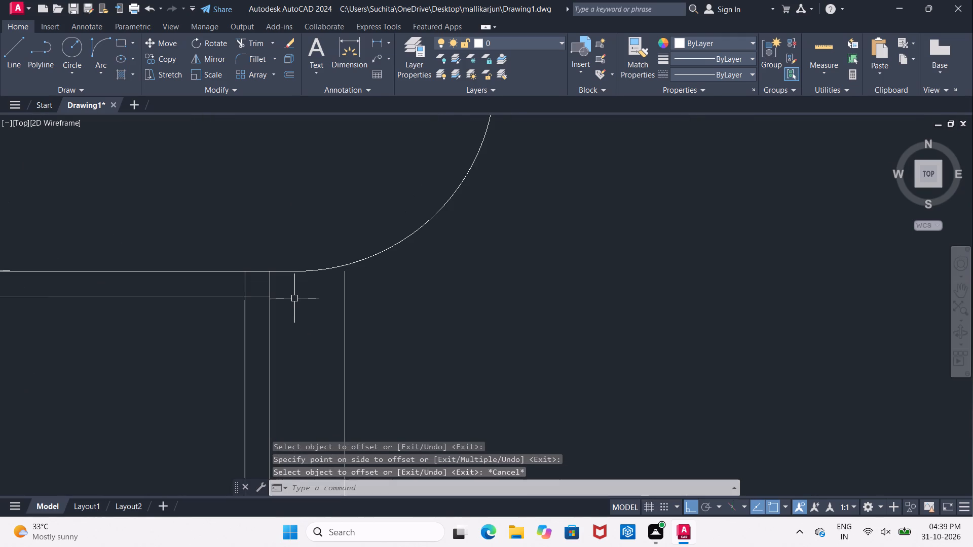
text(X)
key(space)
key(space)
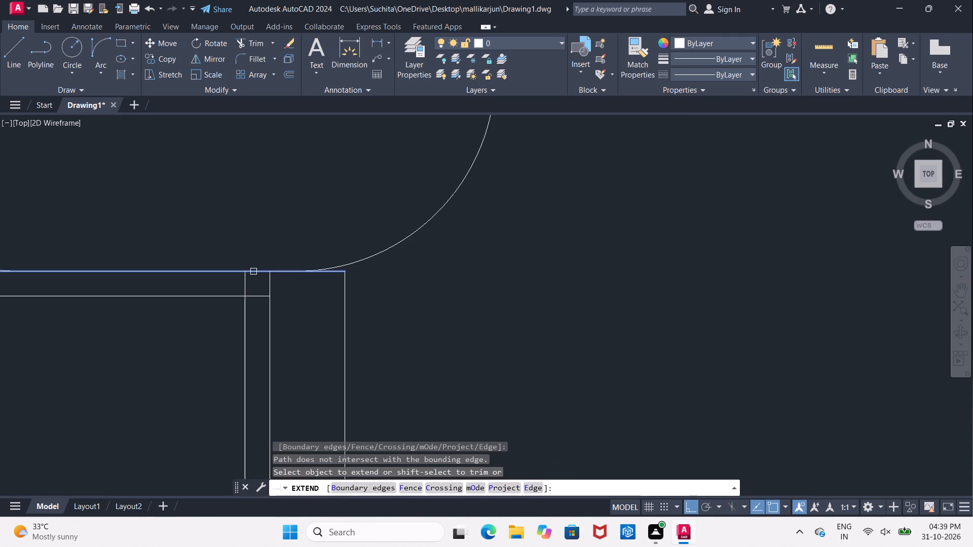
click(253, 271)
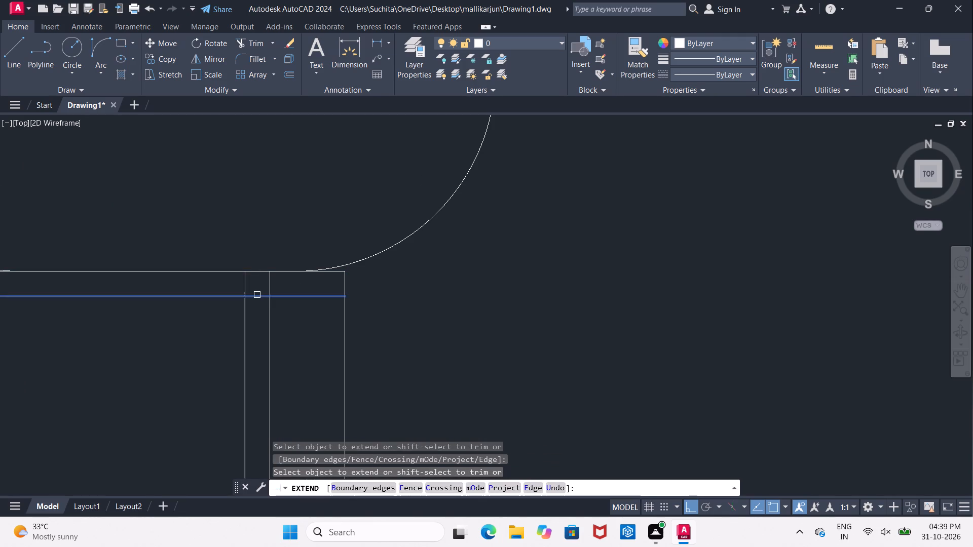
click(257, 295)
middle_drag(301, 326, 309, 271)
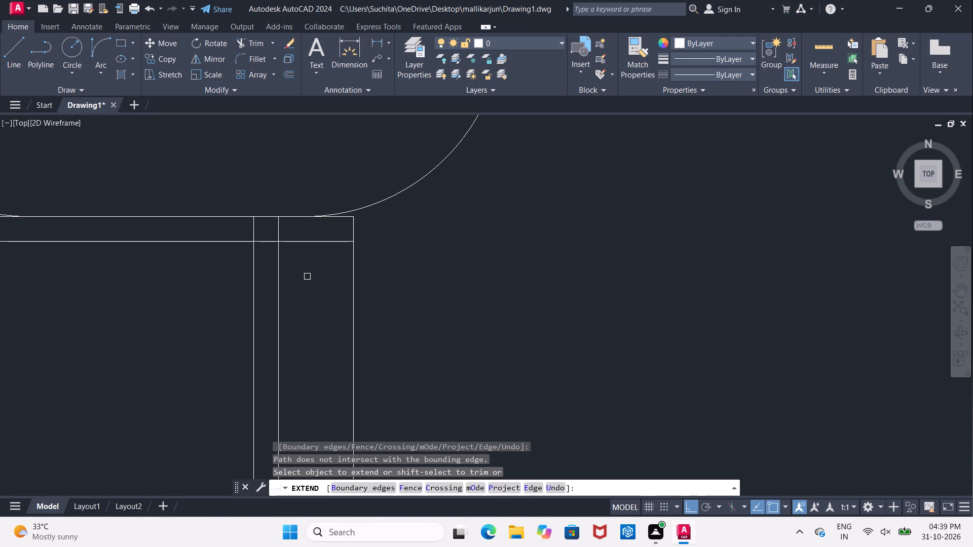
key(Escape)
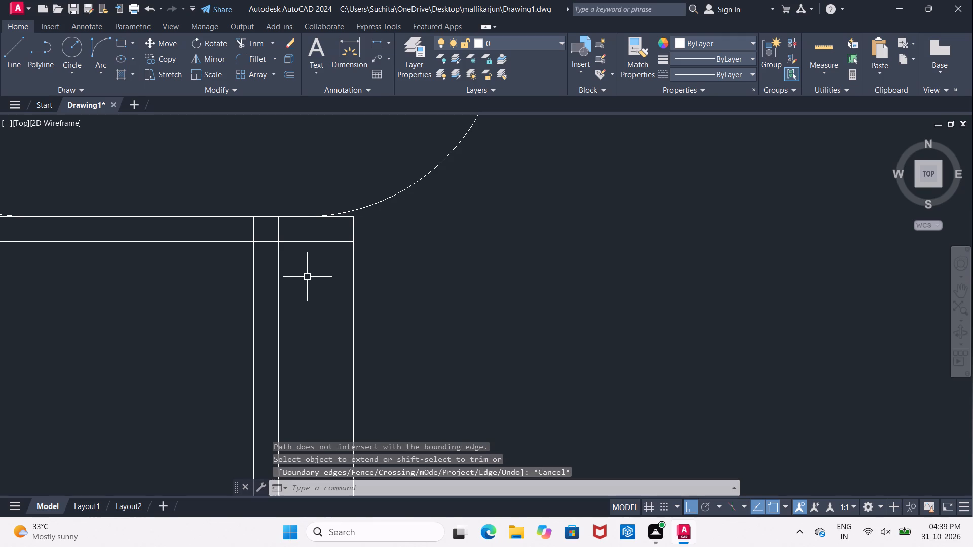
Trim the 1' offset line below the lower passage wall's end and clear the overlapping lines where the vertical wall meets it.
click(351, 295)
key(Escape)
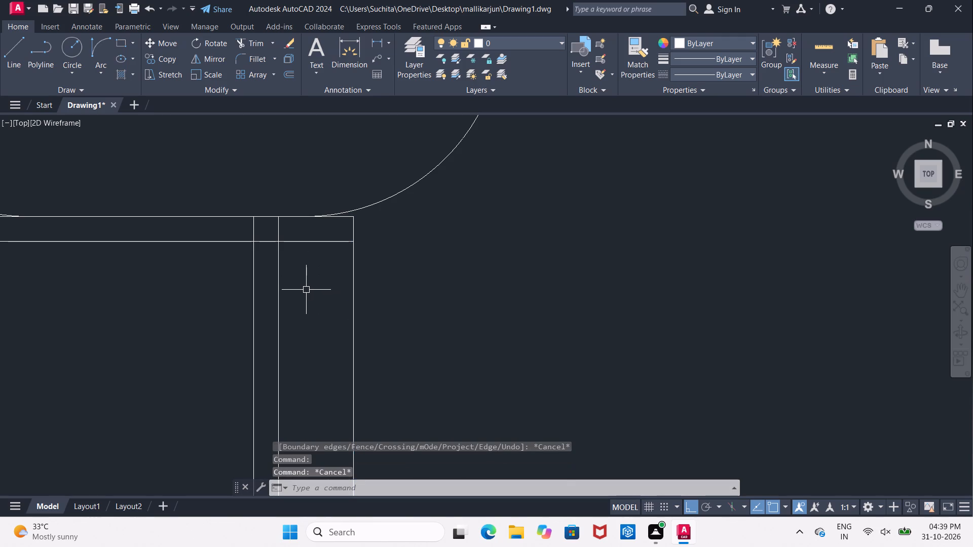
text(TR)
key(space)
key(space)
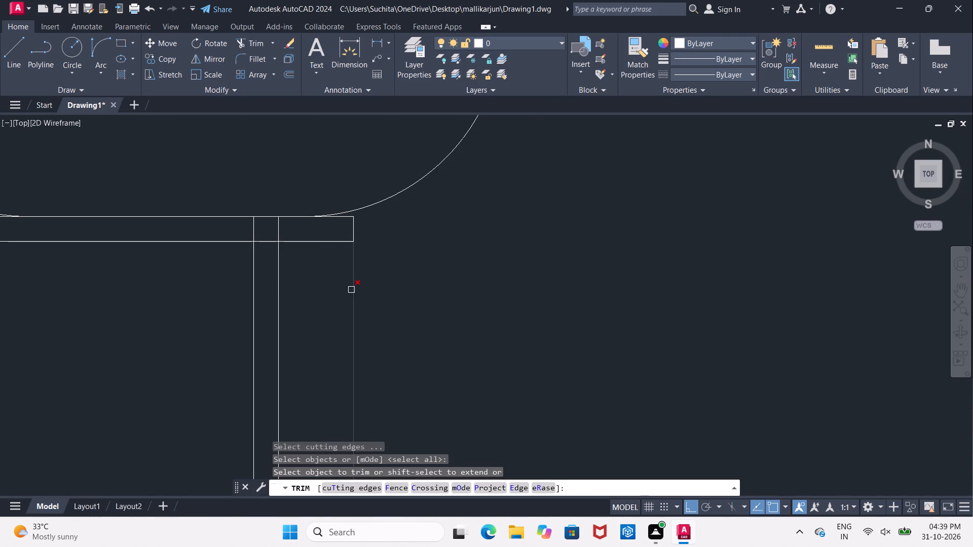
click(351, 290)
scroll(351, 290, down, 1)
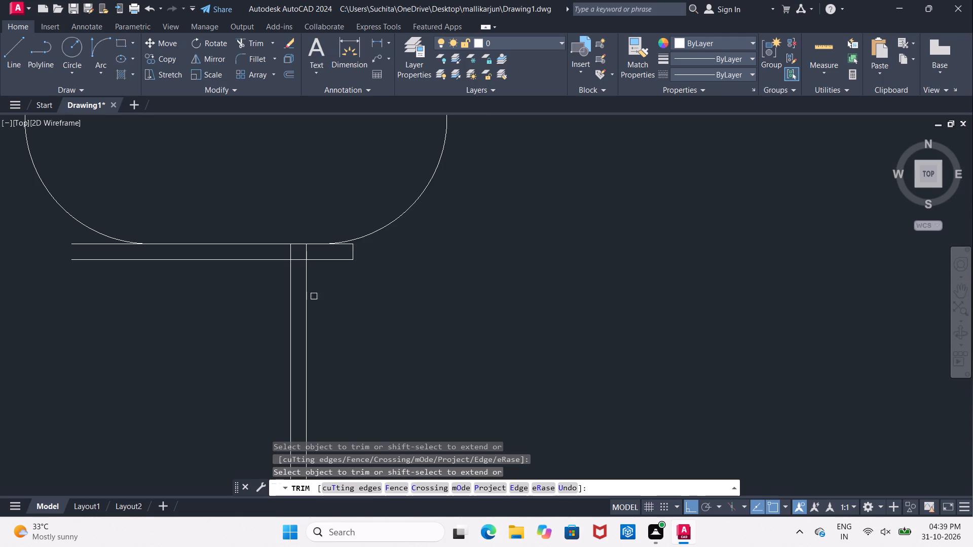
scroll(286, 261, up, 1)
click(291, 246)
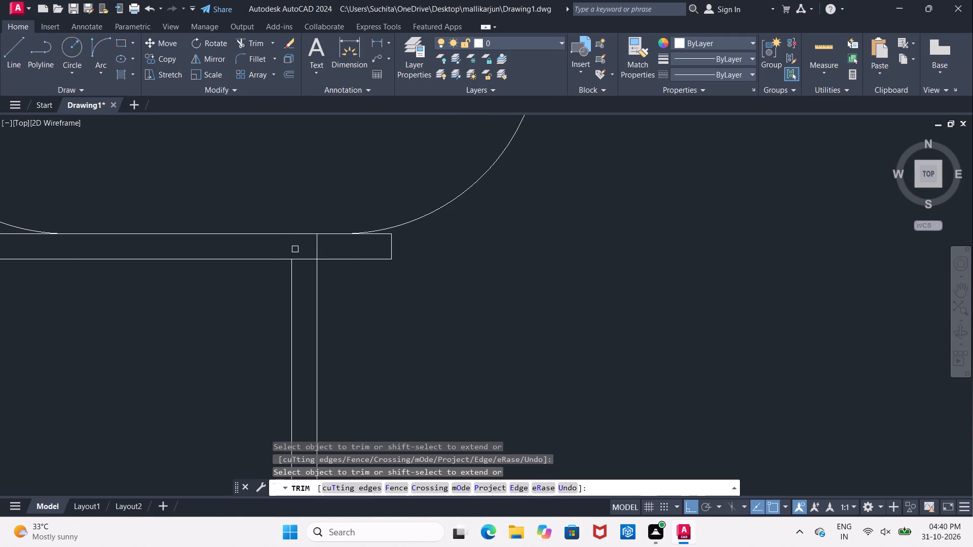
click(316, 249)
click(306, 257)
scroll(240, 290, down, 2)
middle_drag(249, 293, 358, 294)
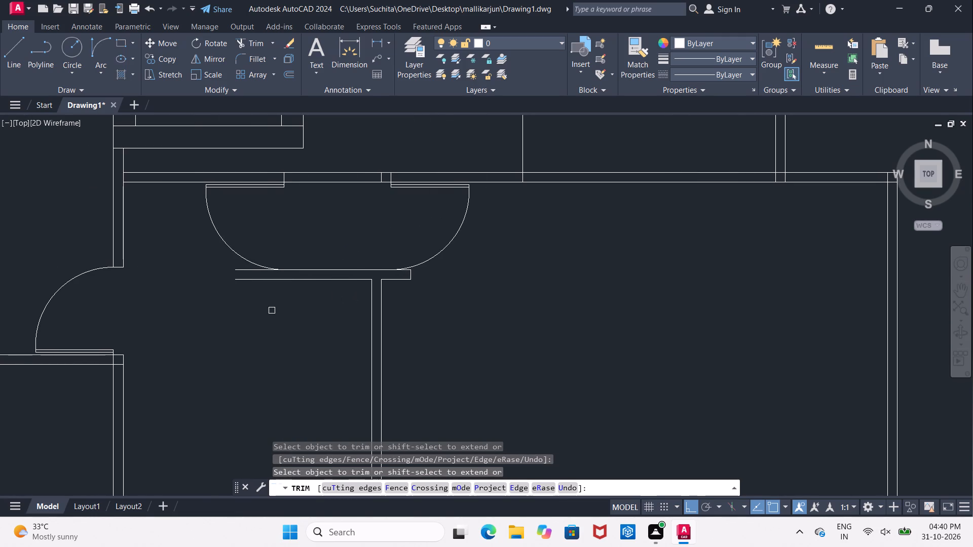
key(Escape)
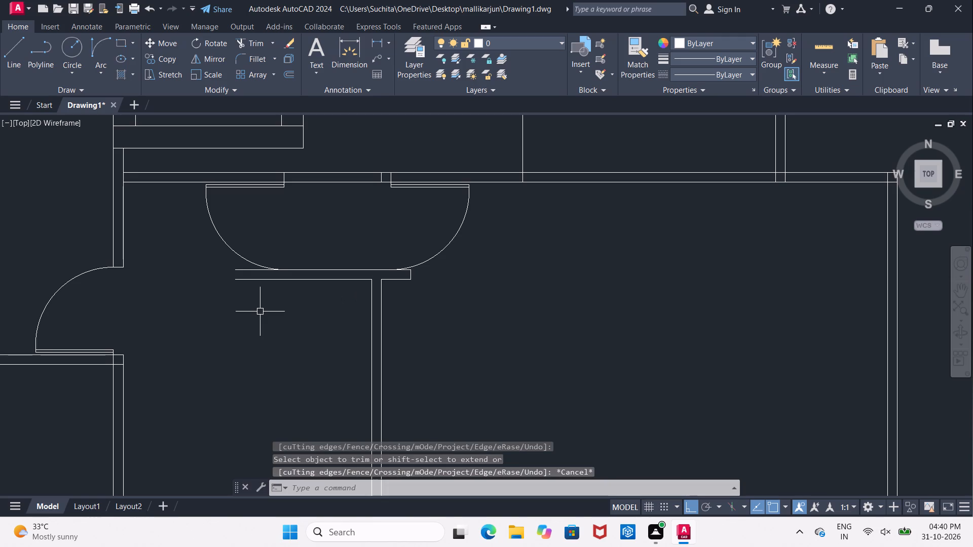
Draw a short vertical line closing the open left end of the lower passage wall.
click(10, 55)
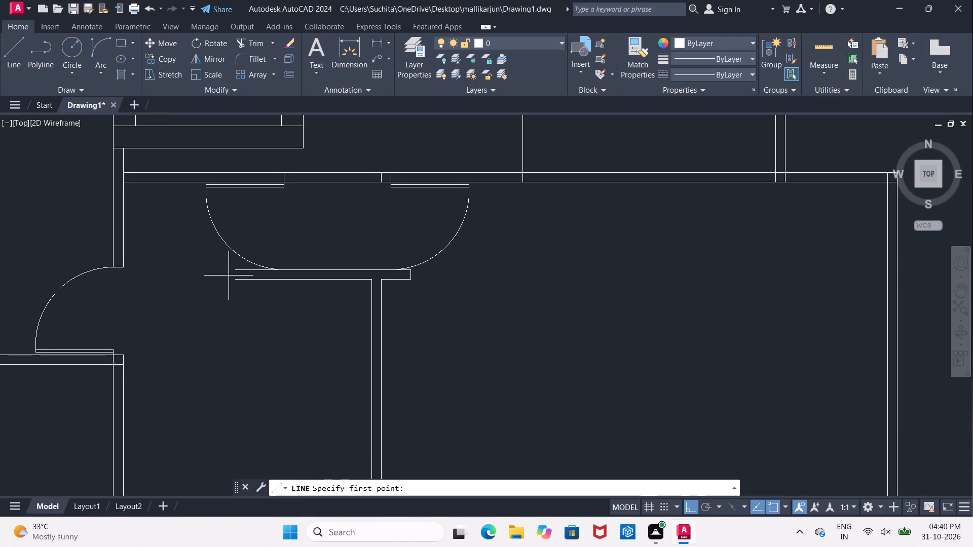
click(235, 270)
click(236, 279)
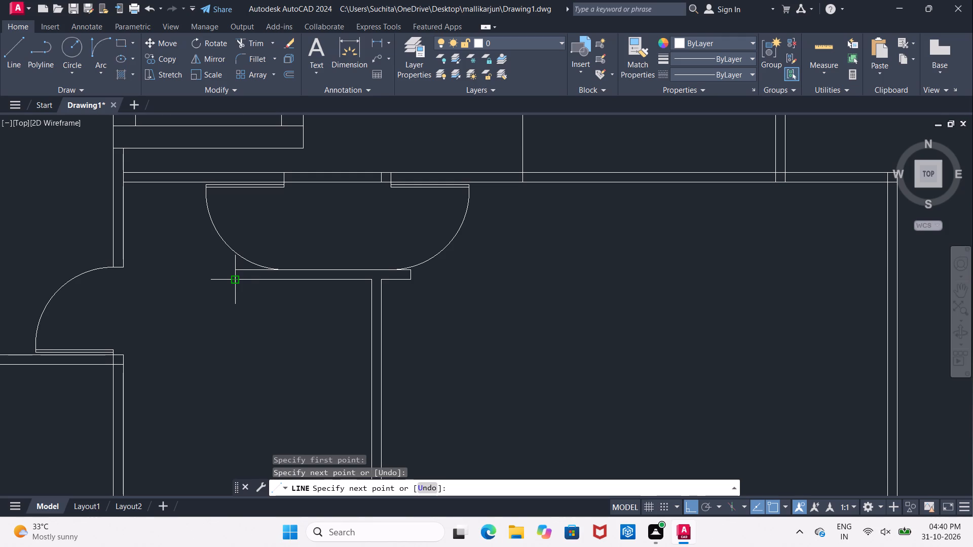
key(Escape)
Move the right door's two leaf lines and swing arc right so the arc ends at the lower passage wall's right upper corner.
middle_drag(437, 310, 387, 322)
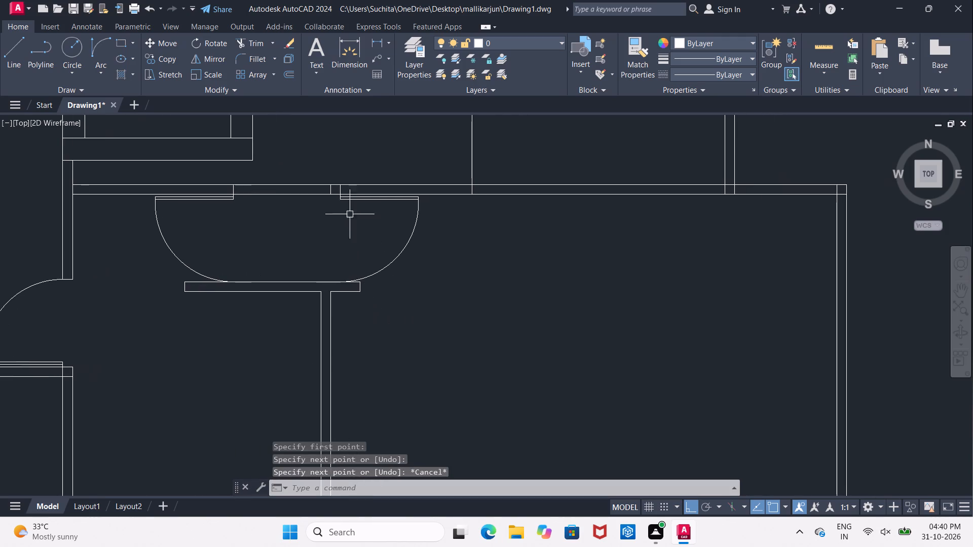
scroll(353, 197, up, 4)
click(338, 192)
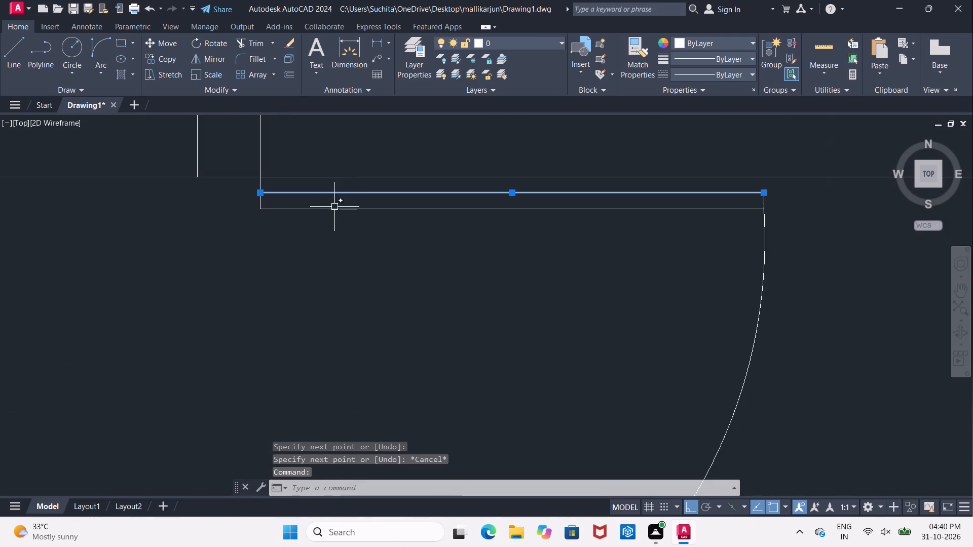
click(334, 207)
scroll(322, 244, down, 3)
click(421, 277)
click(422, 285)
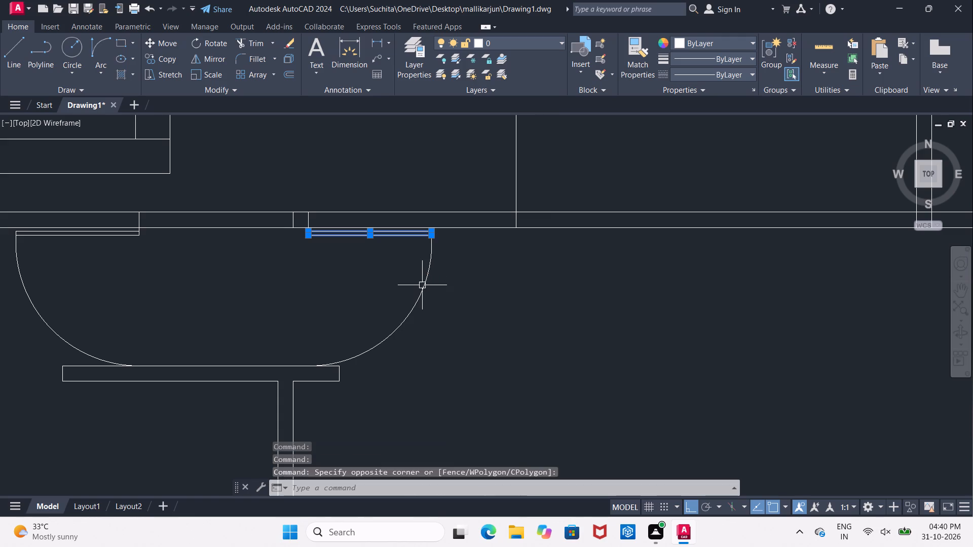
click(417, 294)
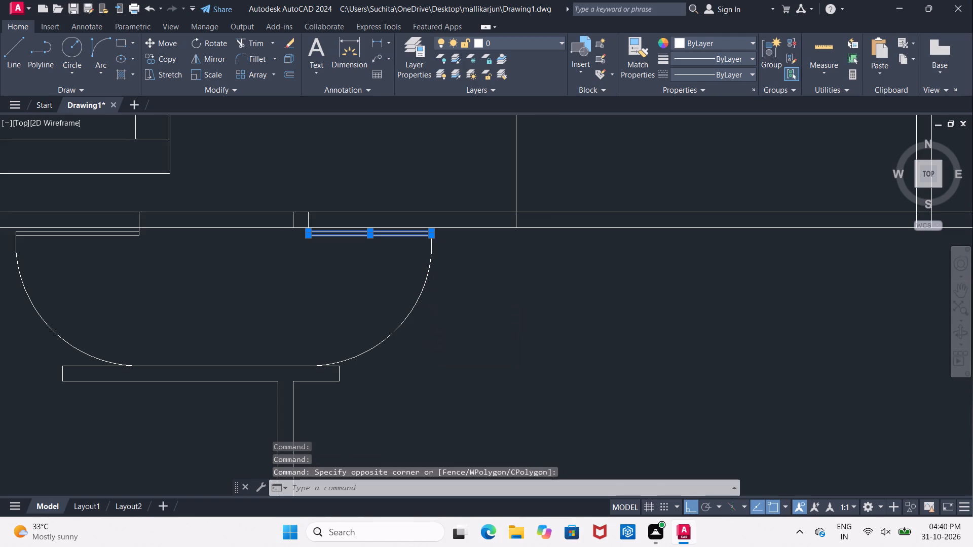
middle_drag(324, 309, 301, 265)
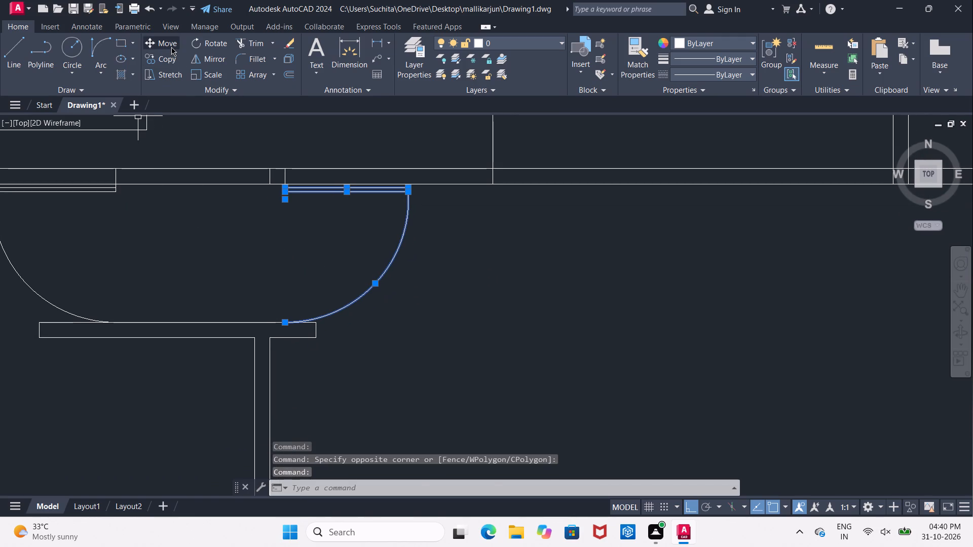
click(171, 47)
click(285, 320)
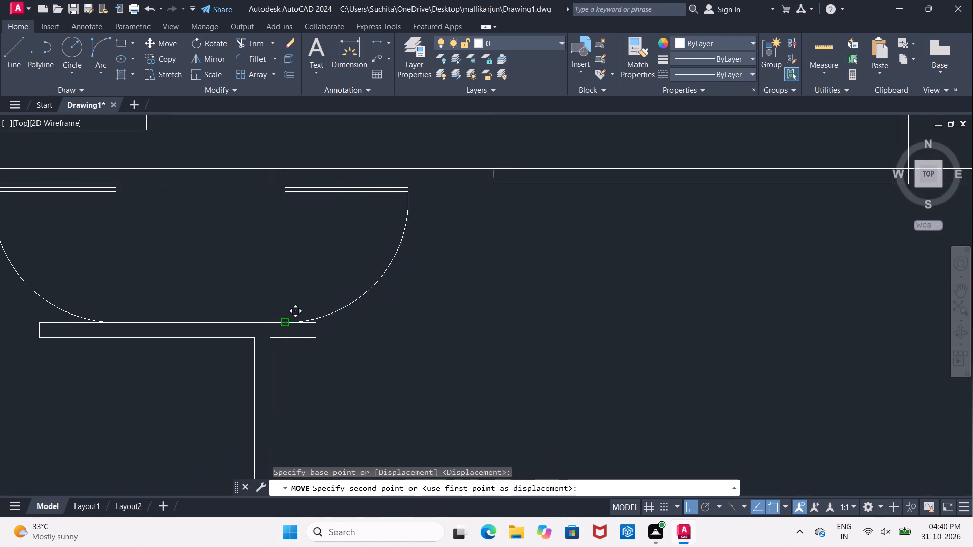
click(316, 323)
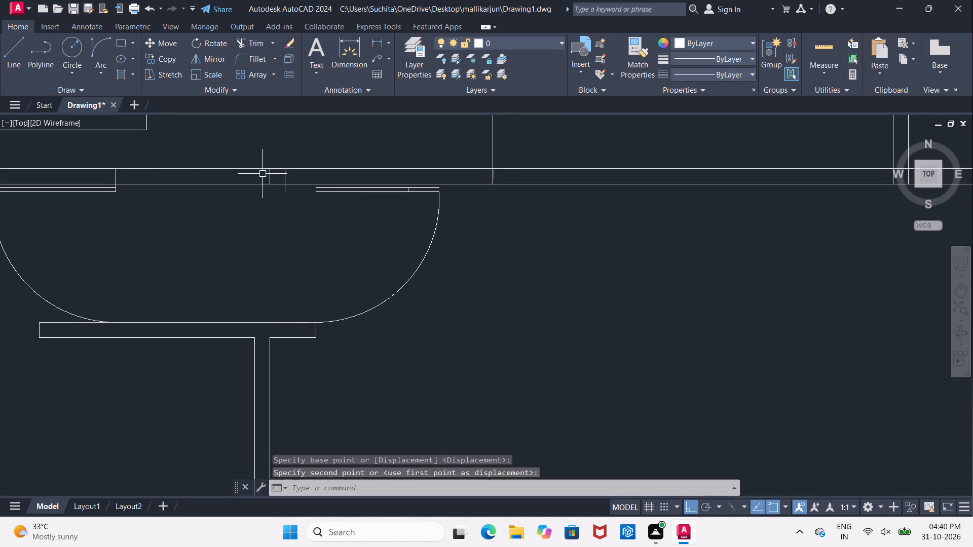
Draw a vertical jamb line from the moved door leaf's hinge end up past the upper passage wall.
middle_drag(277, 170, 283, 187)
scroll(293, 201, up, 1)
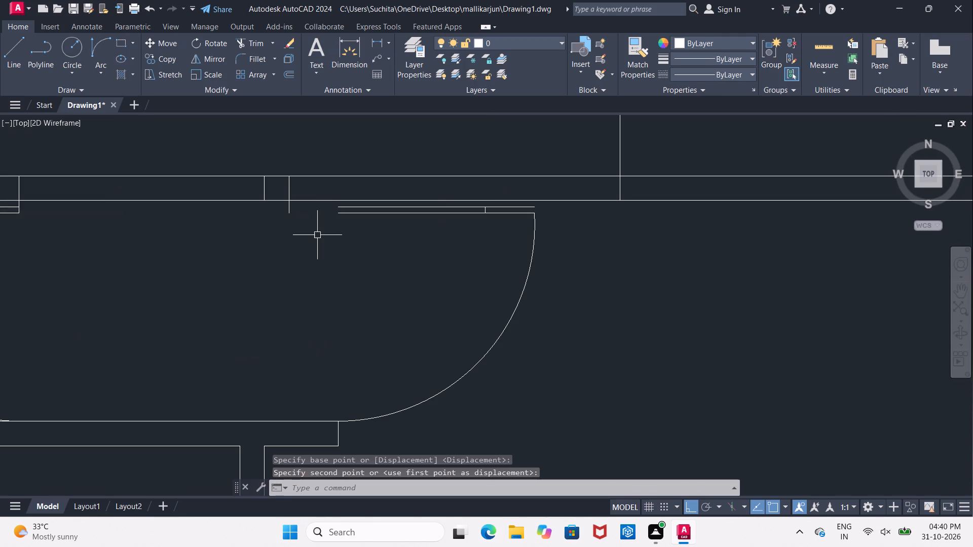
key(Escape)
click(8, 54)
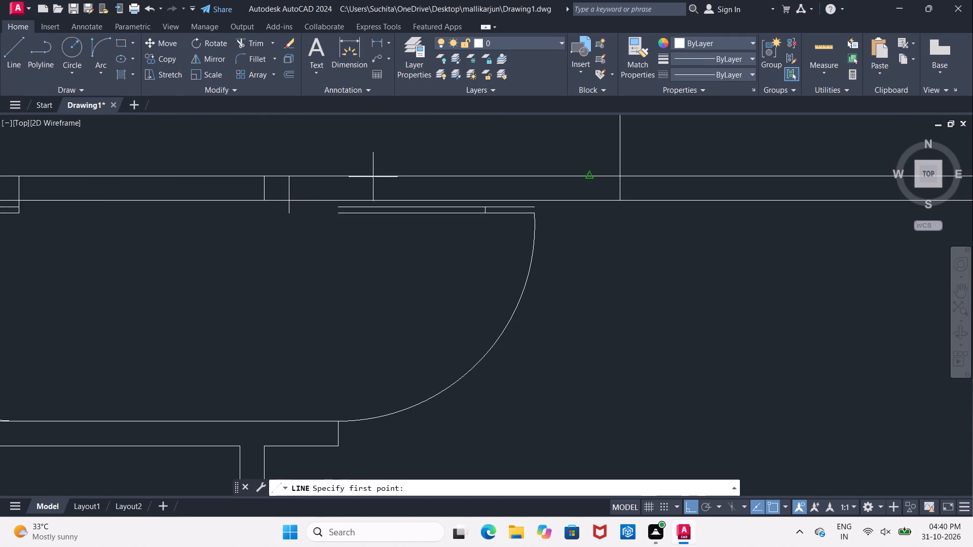
scroll(342, 201, up, 2)
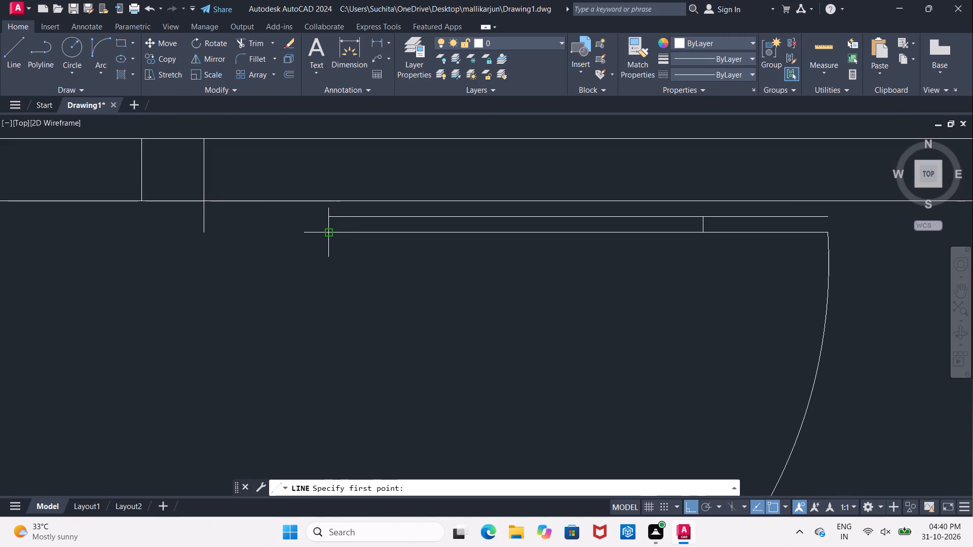
click(331, 230)
middle_drag(322, 158, 327, 196)
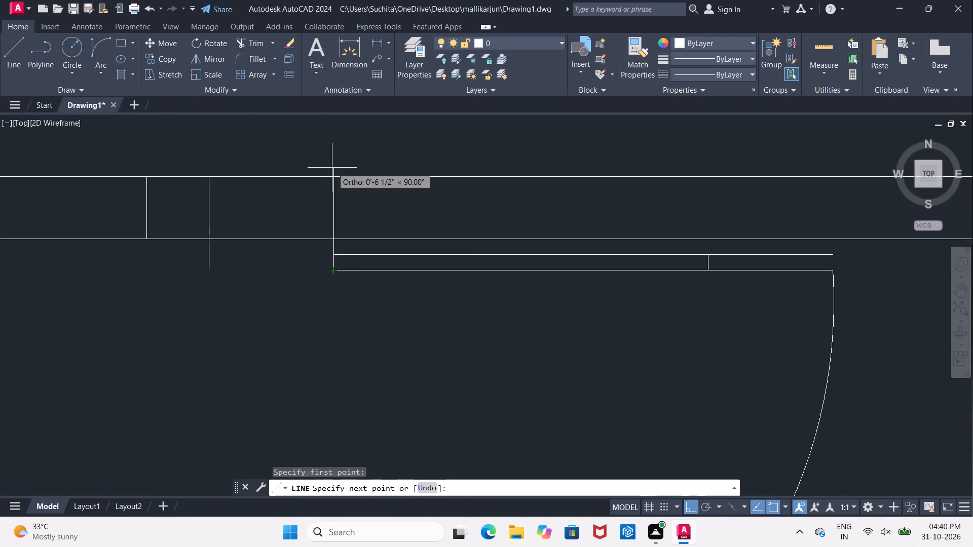
click(332, 168)
key(Escape)
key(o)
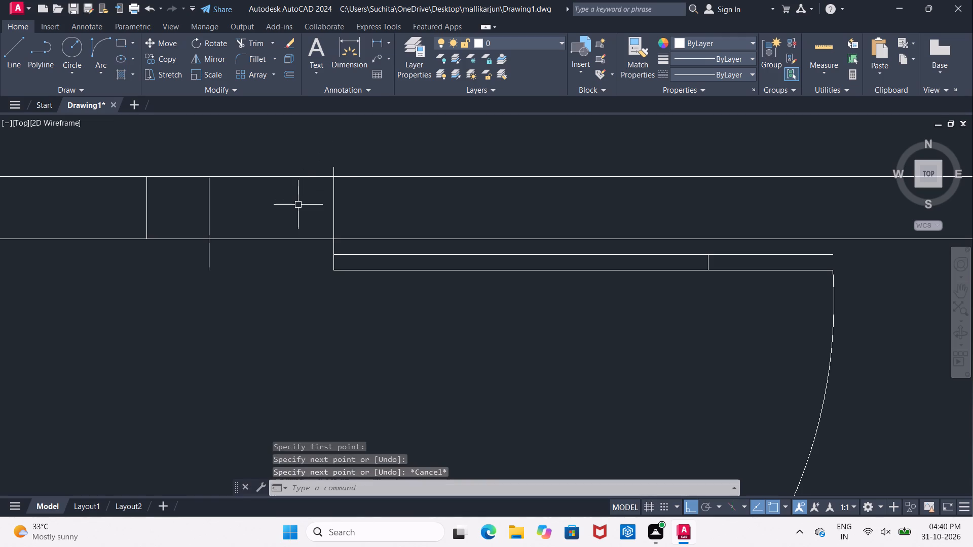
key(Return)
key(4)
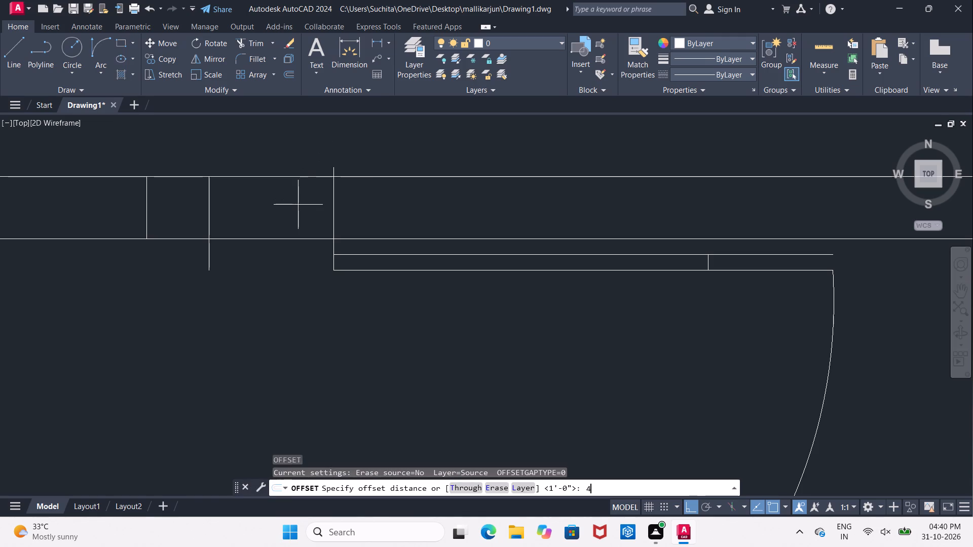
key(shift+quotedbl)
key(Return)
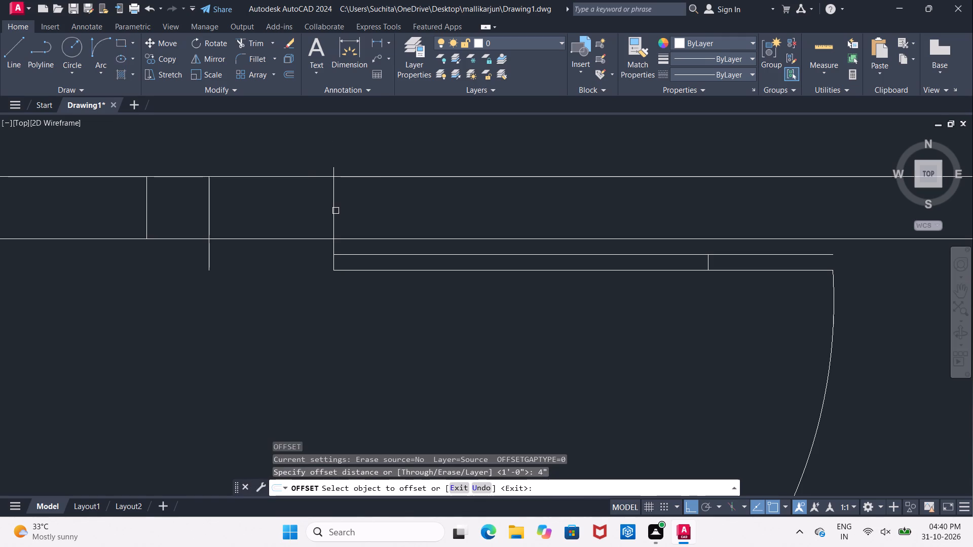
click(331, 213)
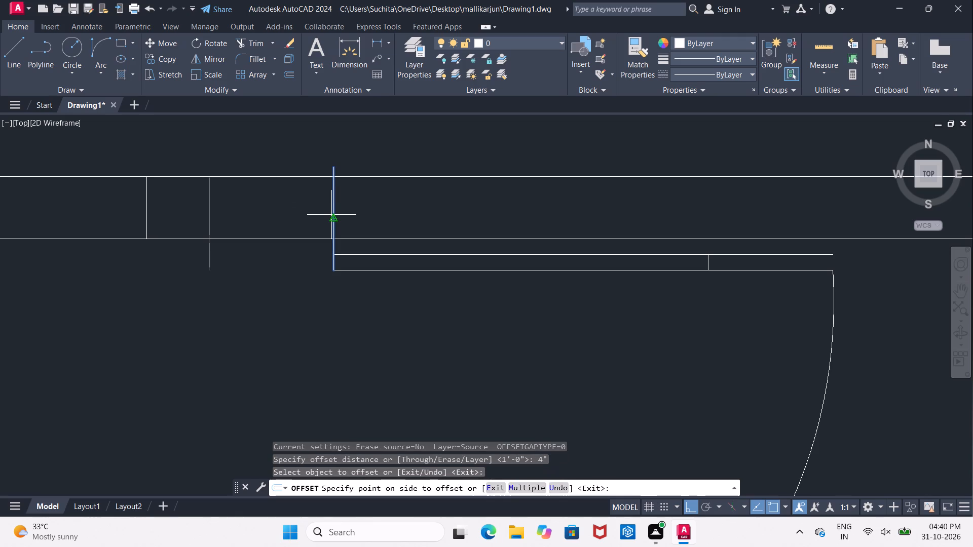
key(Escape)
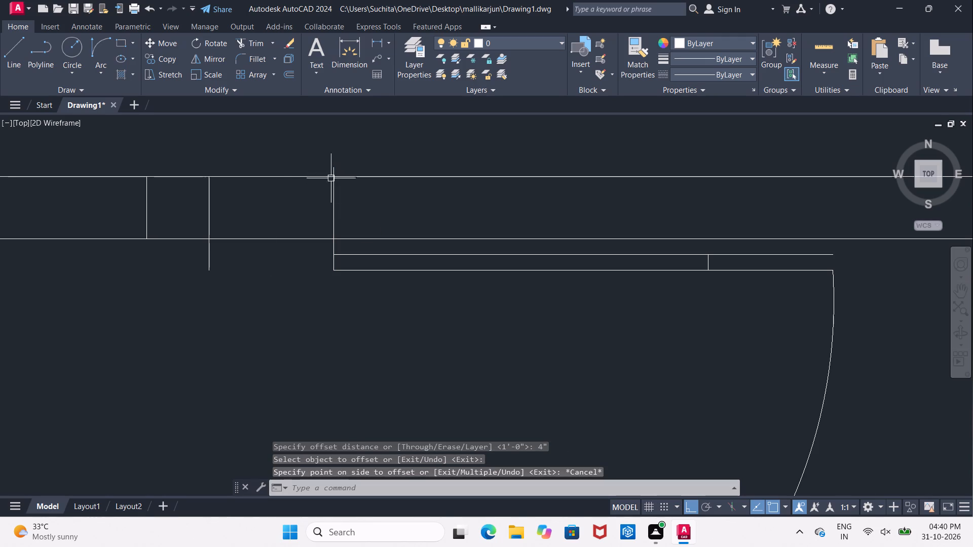
Delete the right door's two old jamb lines in the upper passage wall.
click(206, 218)
click(151, 212)
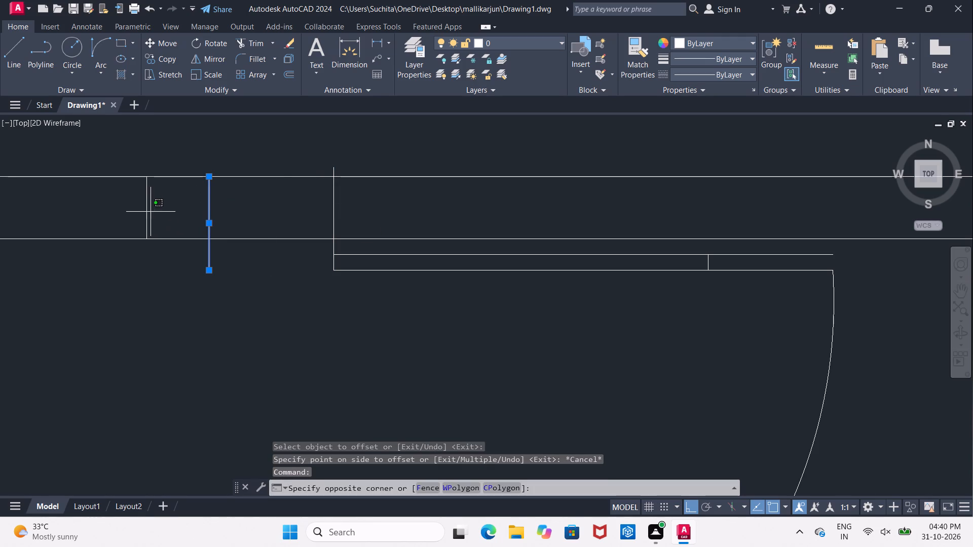
double_click(148, 215)
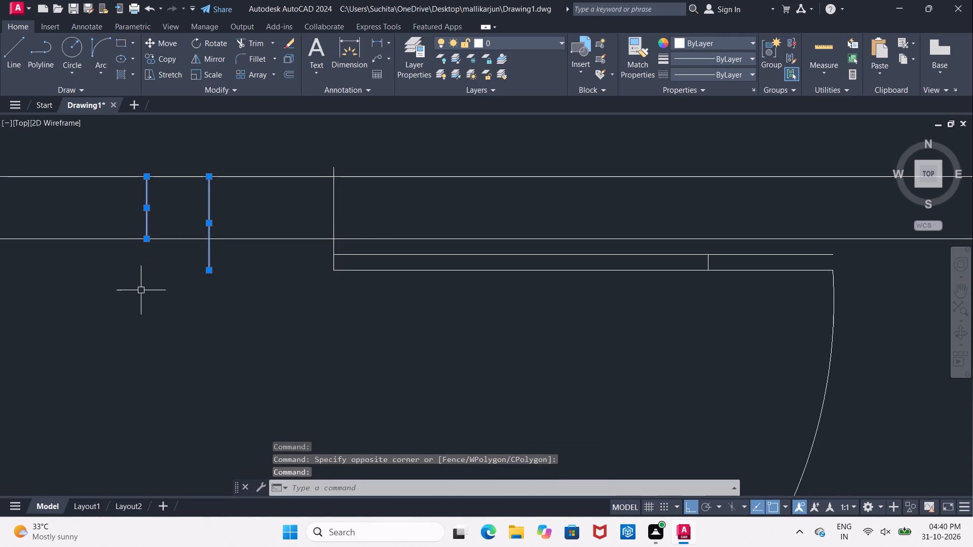
key(Delete)
Trim the new jamb line where it projects above the upper passage wall.
text(TR)
key(space)
key(space)
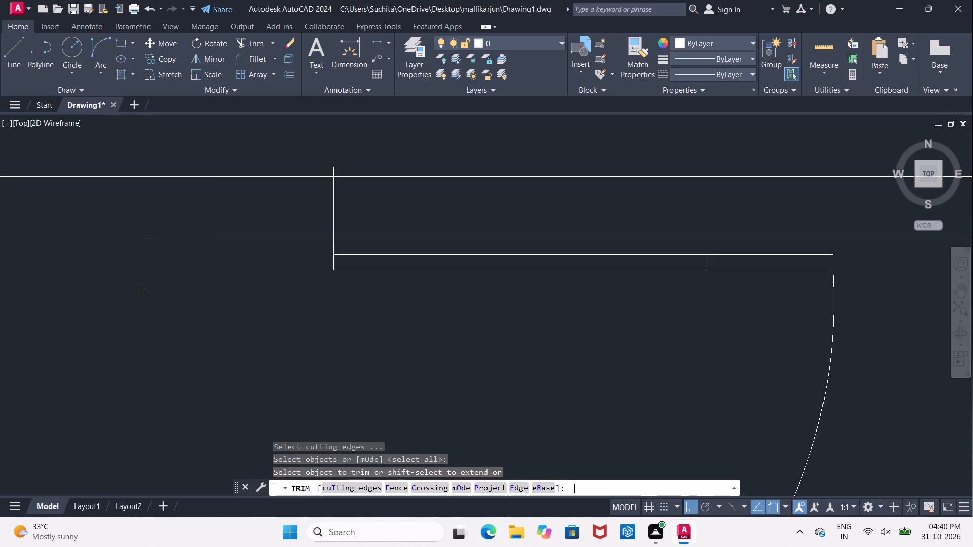
click(334, 171)
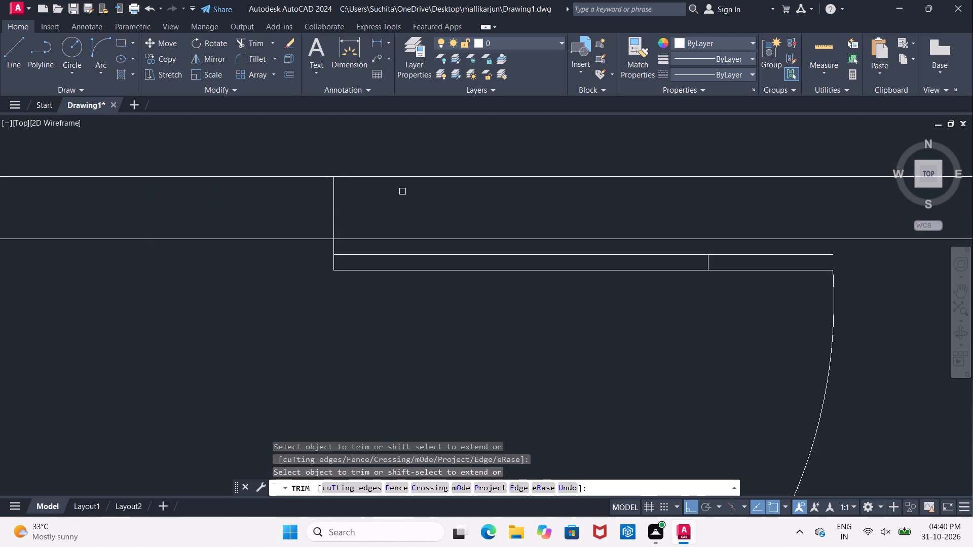
middle_drag(582, 210, 331, 217)
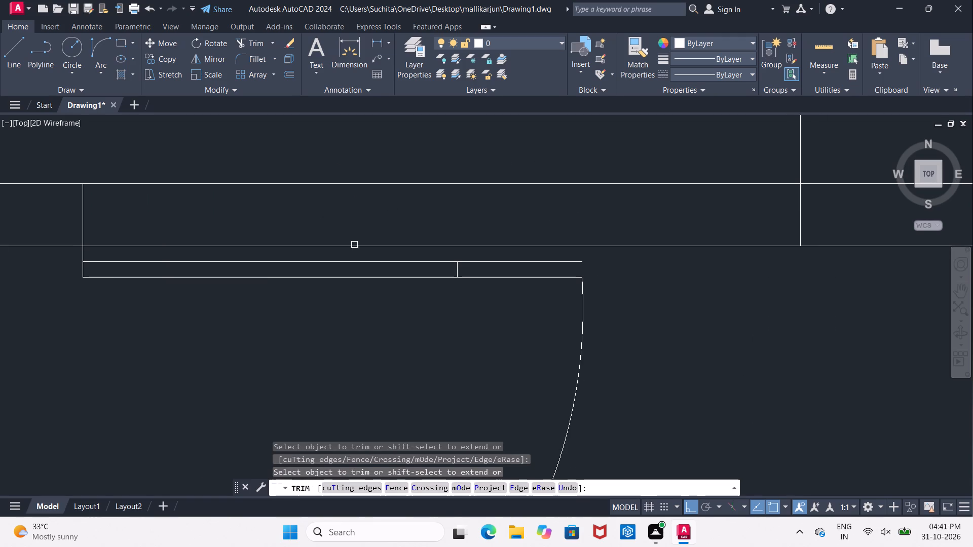
key(Escape)
Replace the right door leaf's leftover end line with a new short line closing the moved leaf's free end.
scroll(448, 272, up, 1)
click(462, 264)
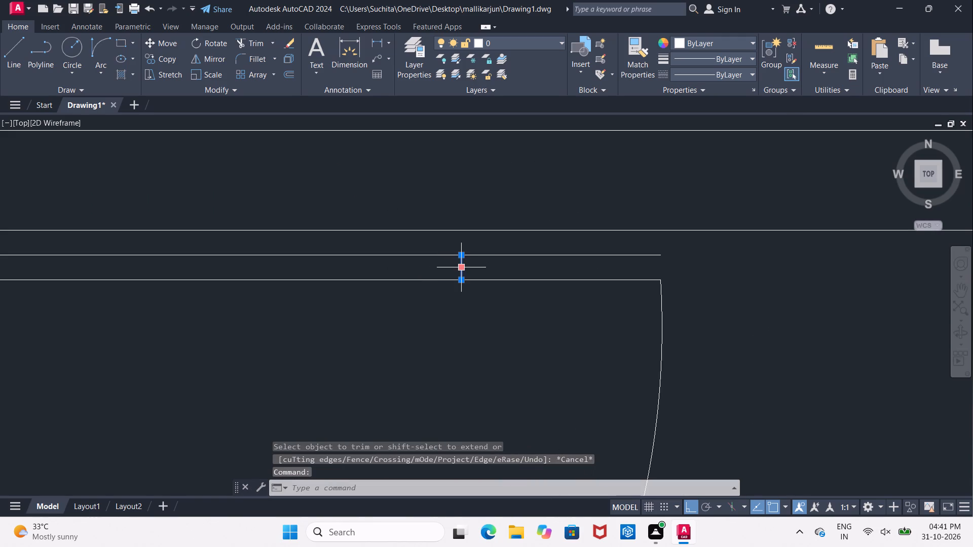
key(Delete)
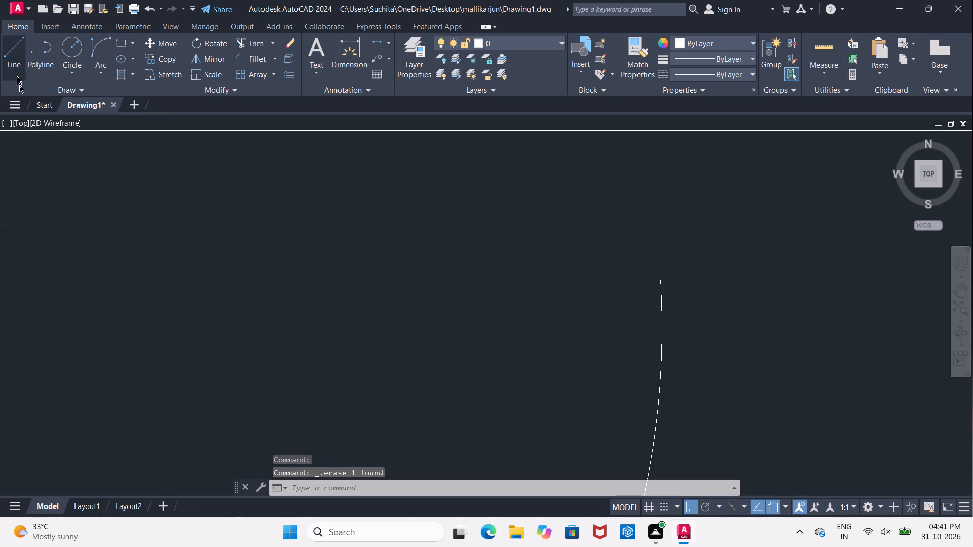
click(16, 53)
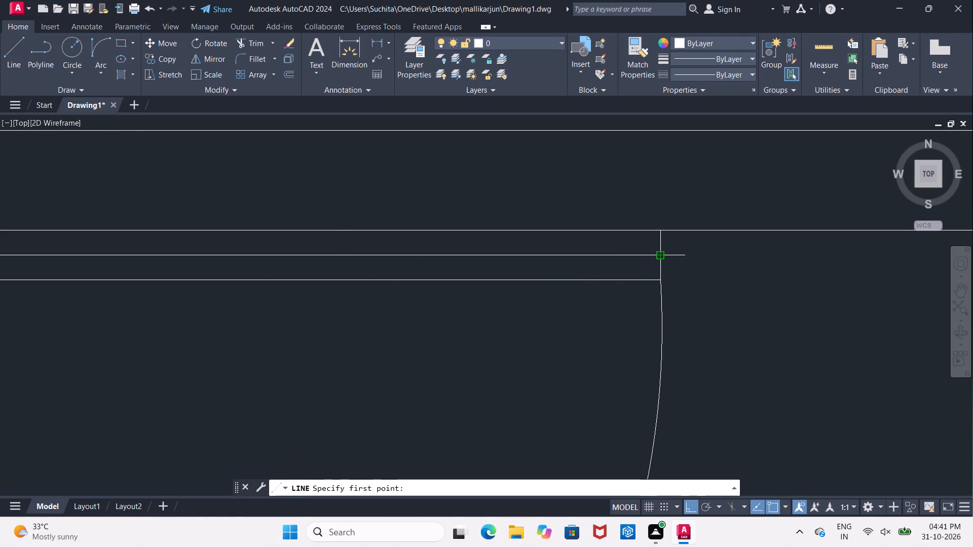
click(658, 256)
click(659, 280)
key(Escape)
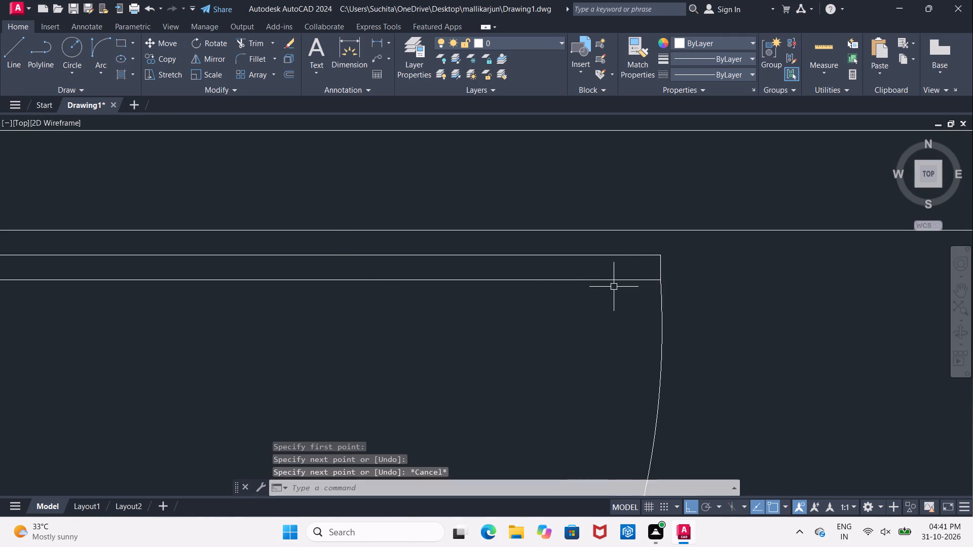
Offset the outer east wall line of the small square enclosure above the left passage door 4" inward.
scroll(596, 289, down, 4)
scroll(529, 318, down, 1)
middle_click(526, 318)
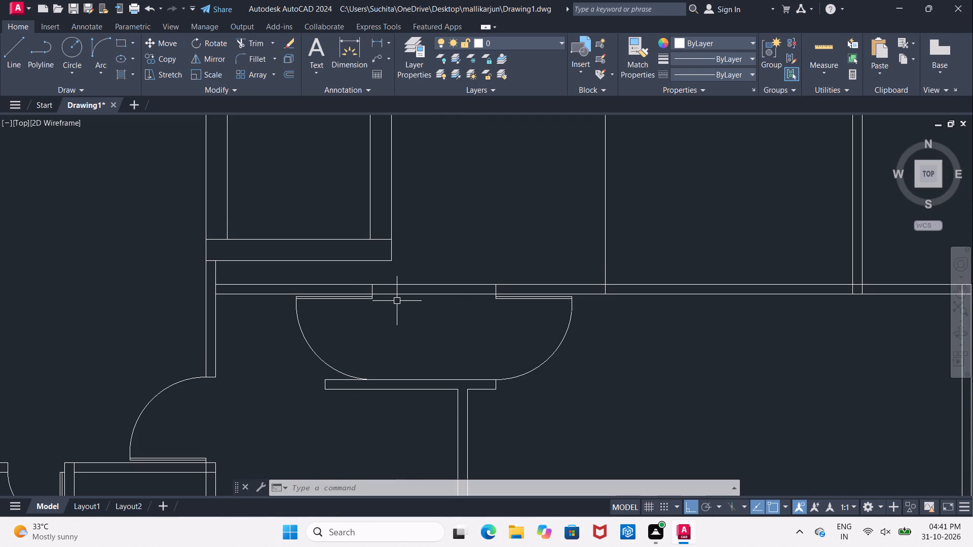
middle_drag(381, 258, 383, 272)
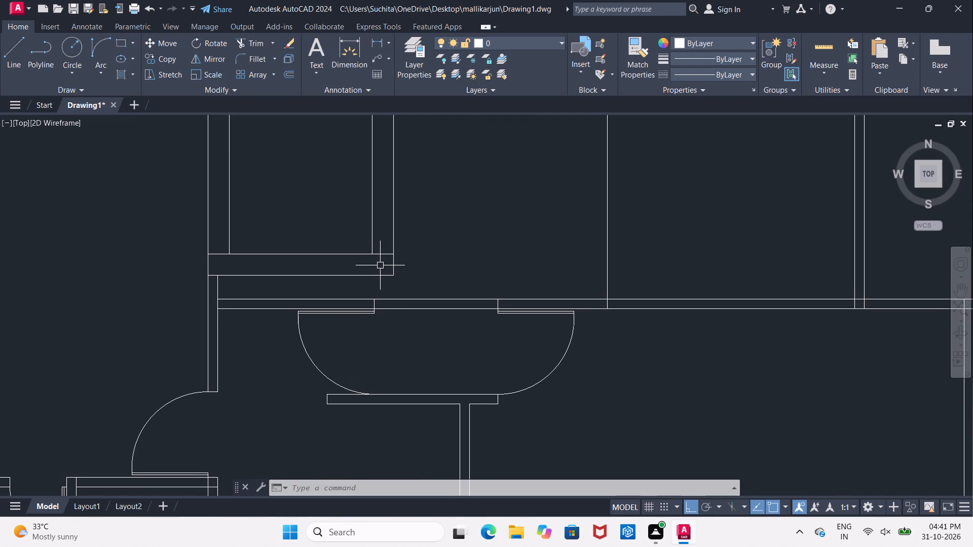
key(Escape)
key(o)
key(Return)
text(4")
key(Return)
scroll(409, 269, up, 2)
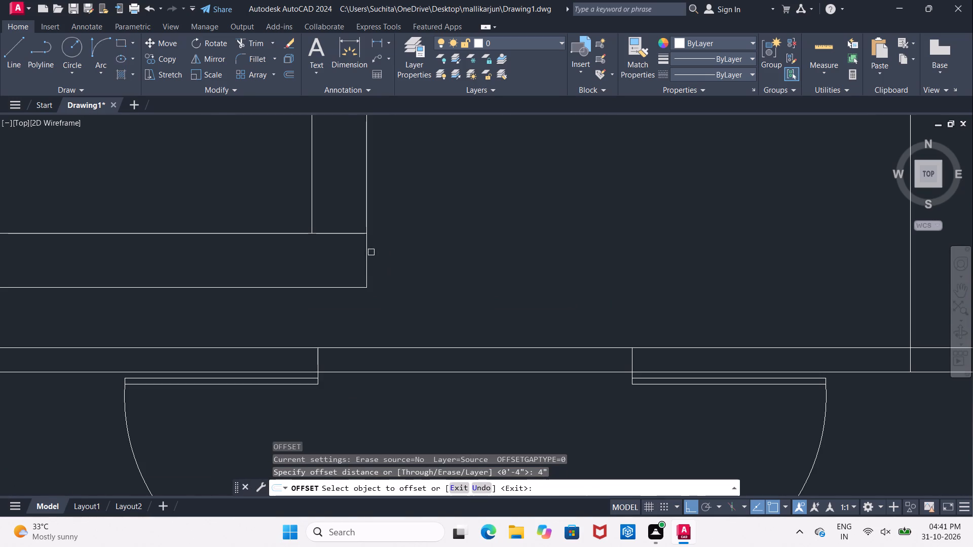
click(367, 256)
click(303, 258)
key(Escape)
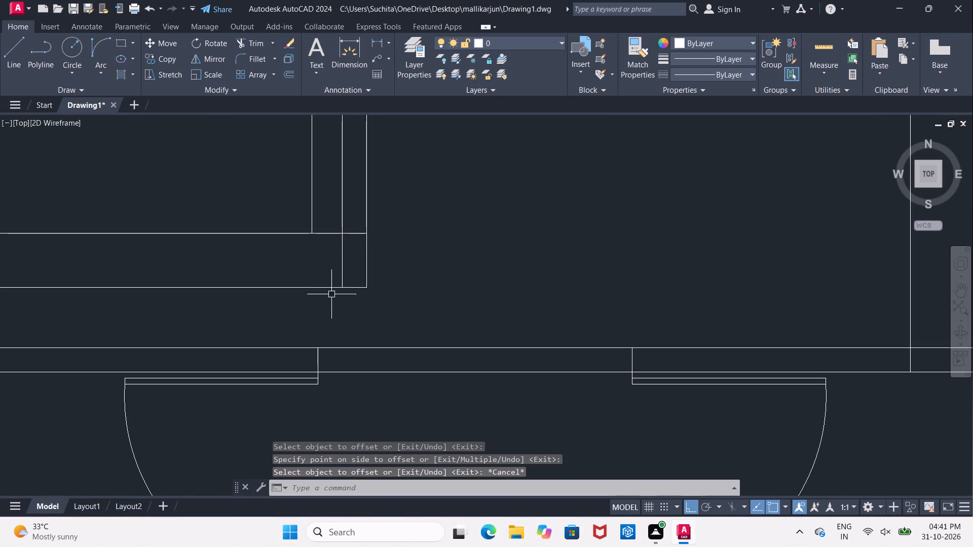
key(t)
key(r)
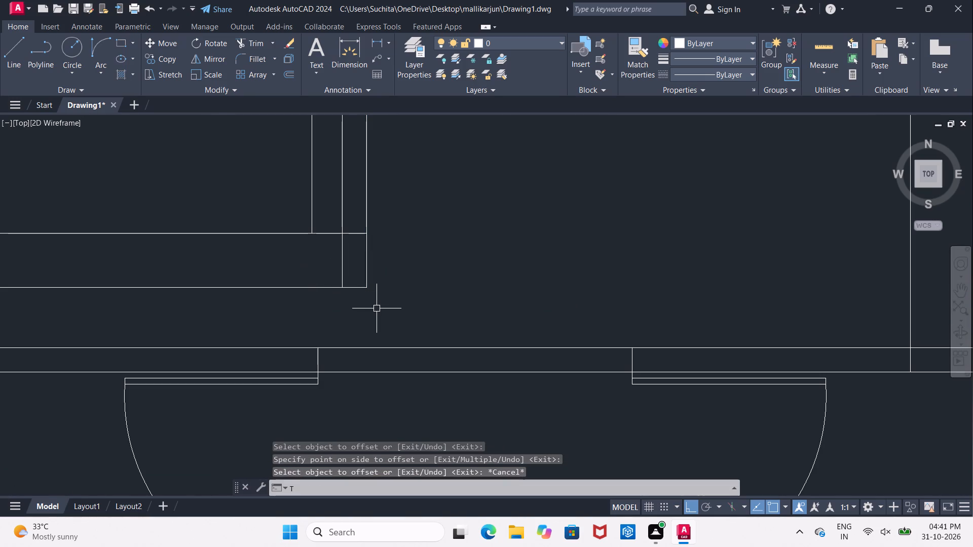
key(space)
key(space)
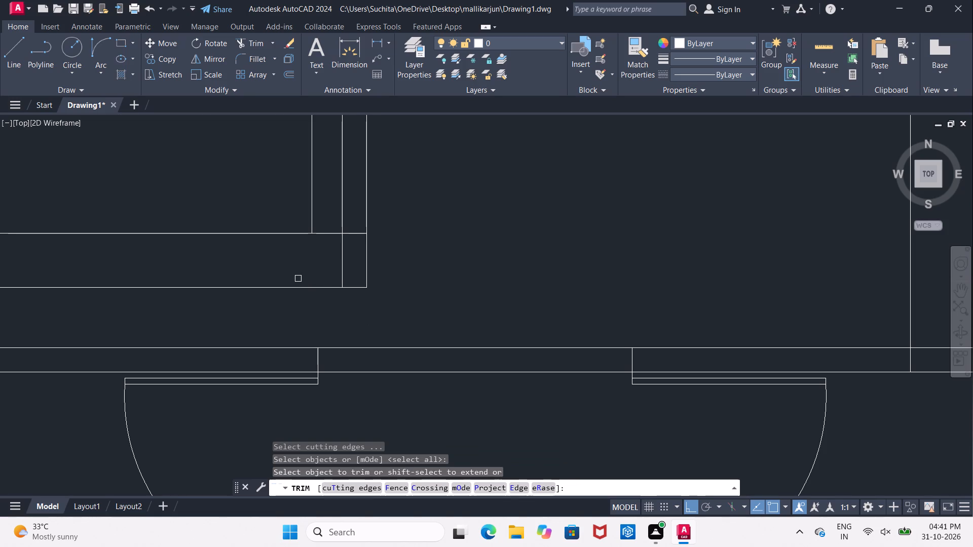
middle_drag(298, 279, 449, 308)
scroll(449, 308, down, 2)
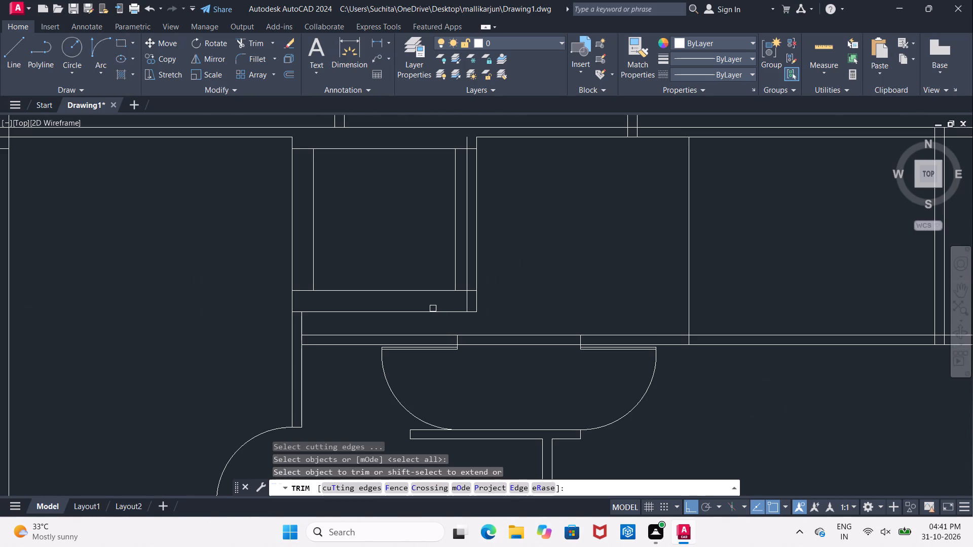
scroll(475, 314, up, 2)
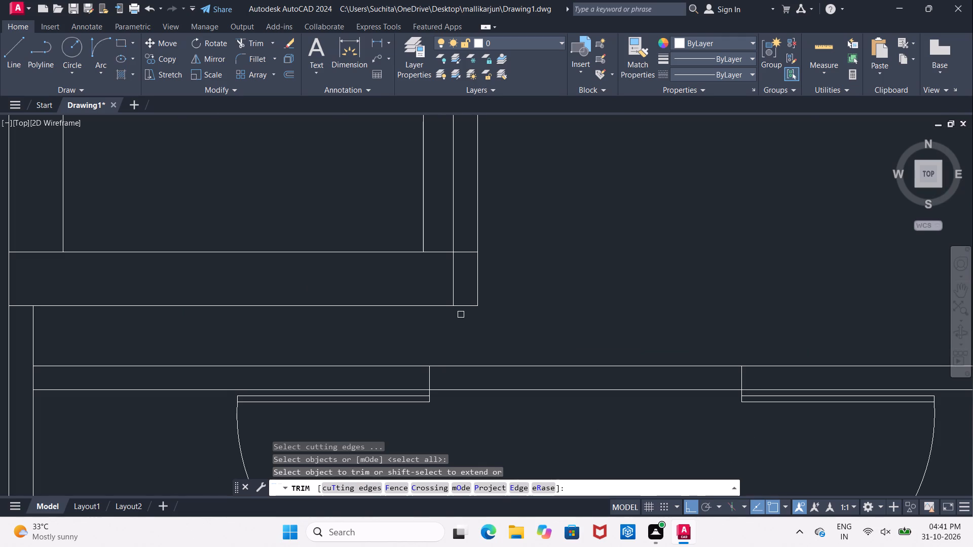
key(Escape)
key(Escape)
Extend the offset line and the enclosure's outer east wall line down to the upper line of the passage wall.
text(EX)
key(space)
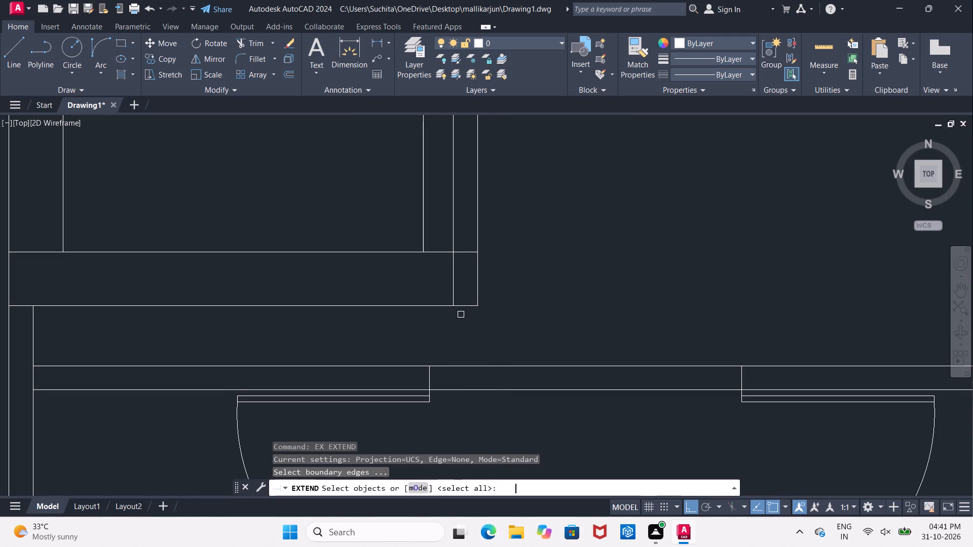
key(space)
click(452, 296)
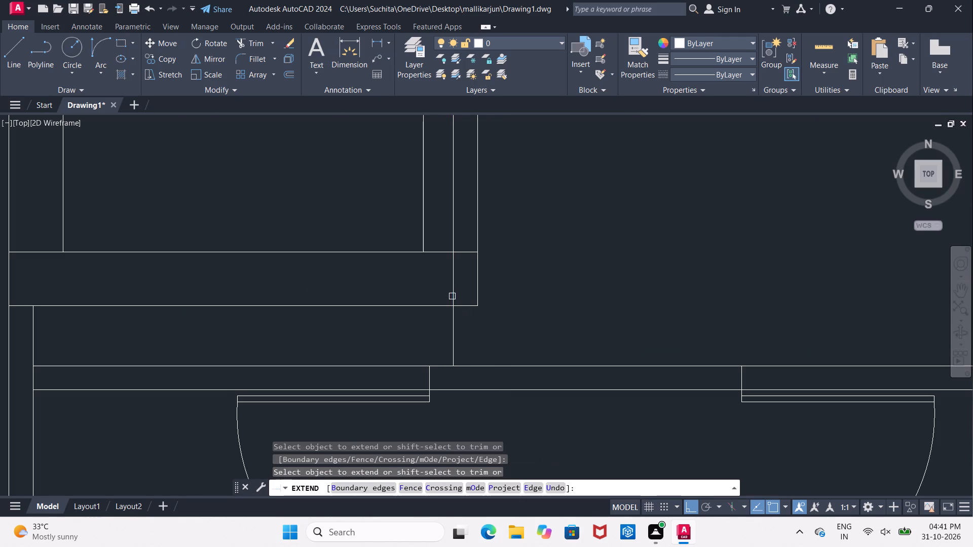
click(478, 282)
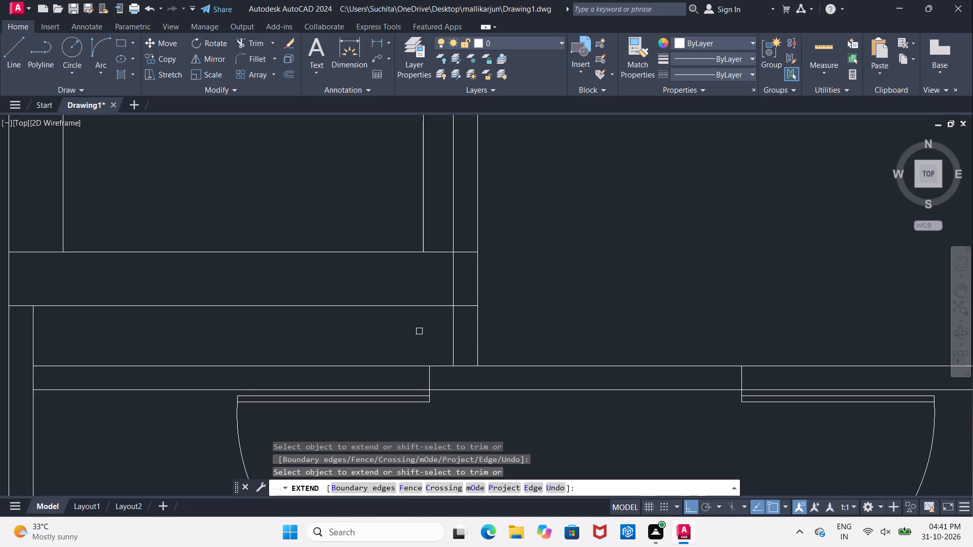
middle_drag(381, 341, 407, 345)
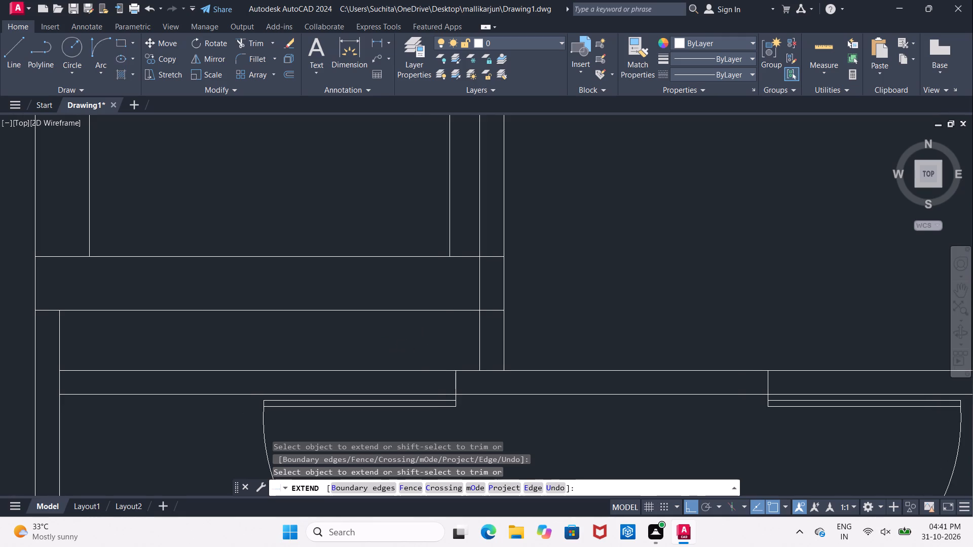
key(Escape)
Trim the enclosure's lower wall line and the offset line at their junction, and delete the offset line's leftover upper part.
key(t)
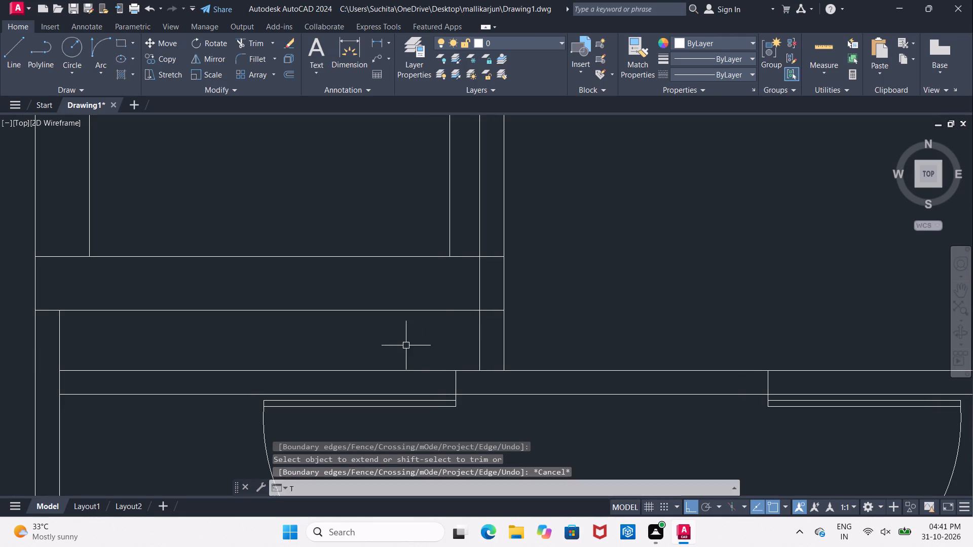
text(R)
key(space)
key(space)
scroll(405, 345, down, 1)
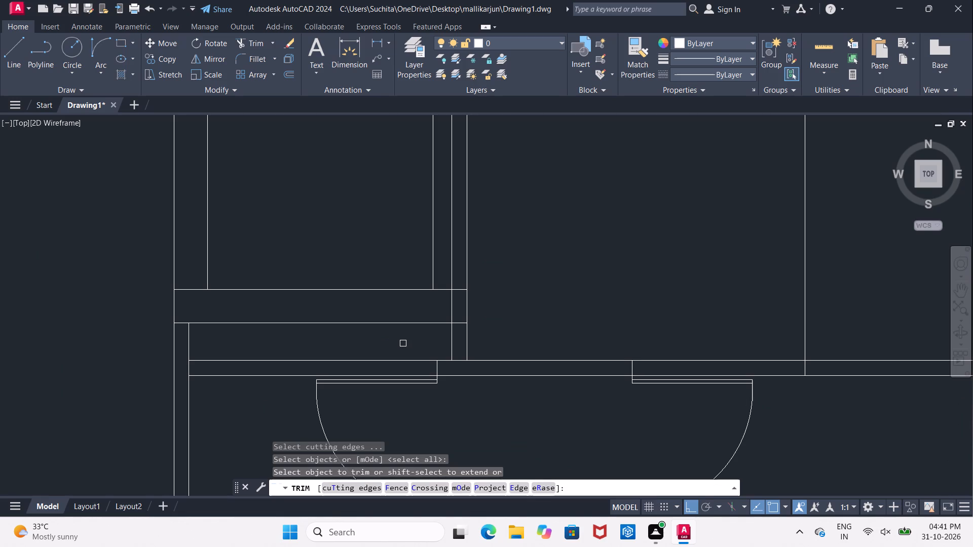
scroll(478, 333, up, 1)
click(448, 319)
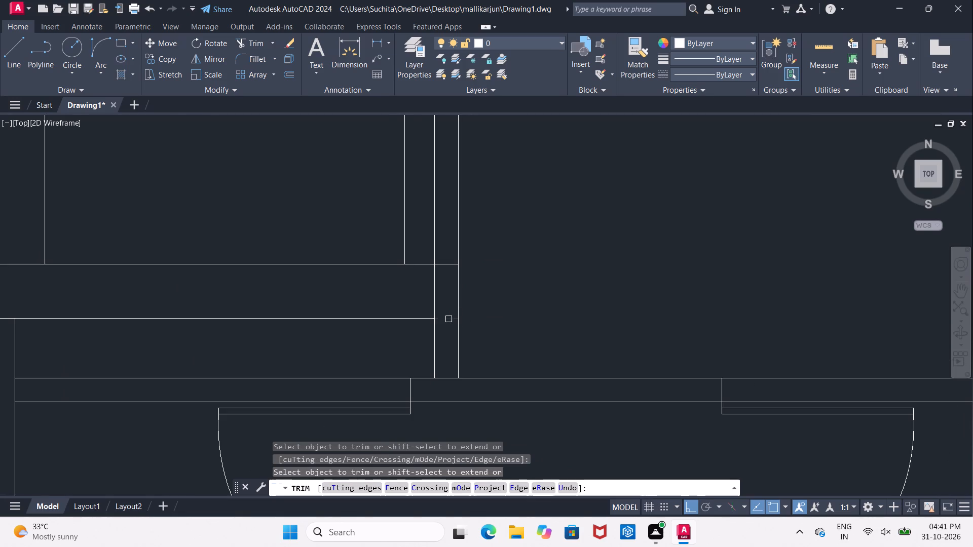
click(438, 290)
click(431, 290)
click(433, 289)
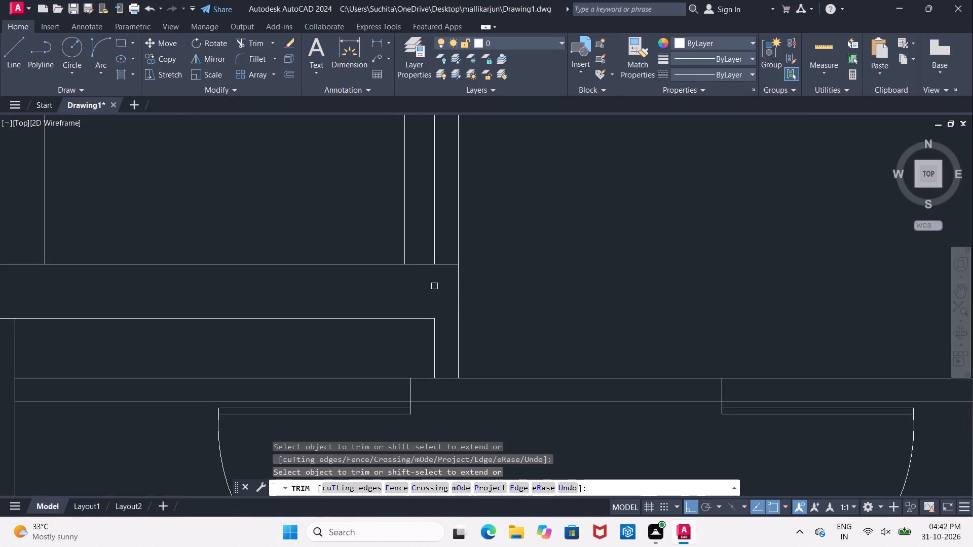
key(Escape)
click(434, 250)
key(Delete)
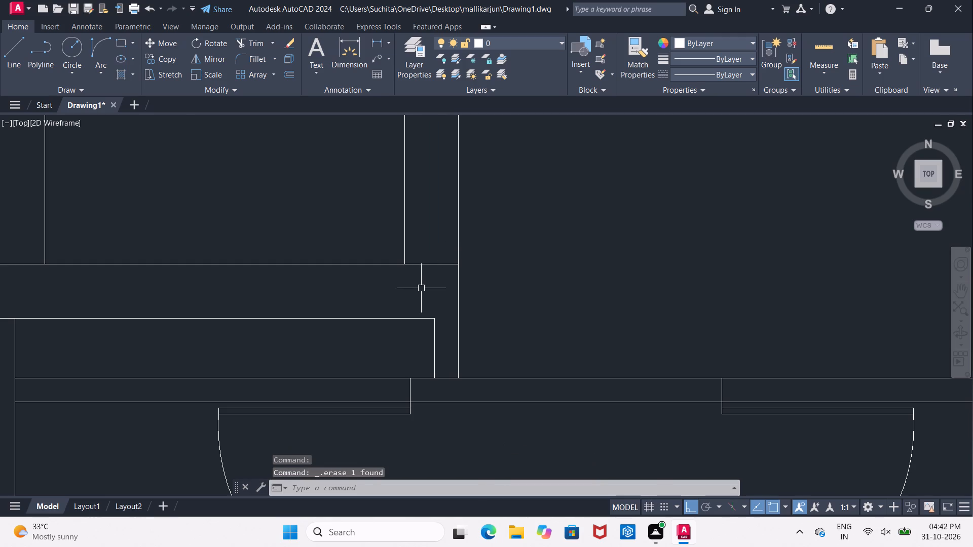
Trim the overhangs of the enclosure's inner bottom line at both corners and the short outer line crossing the west wall.
scroll(421, 288, down, 3)
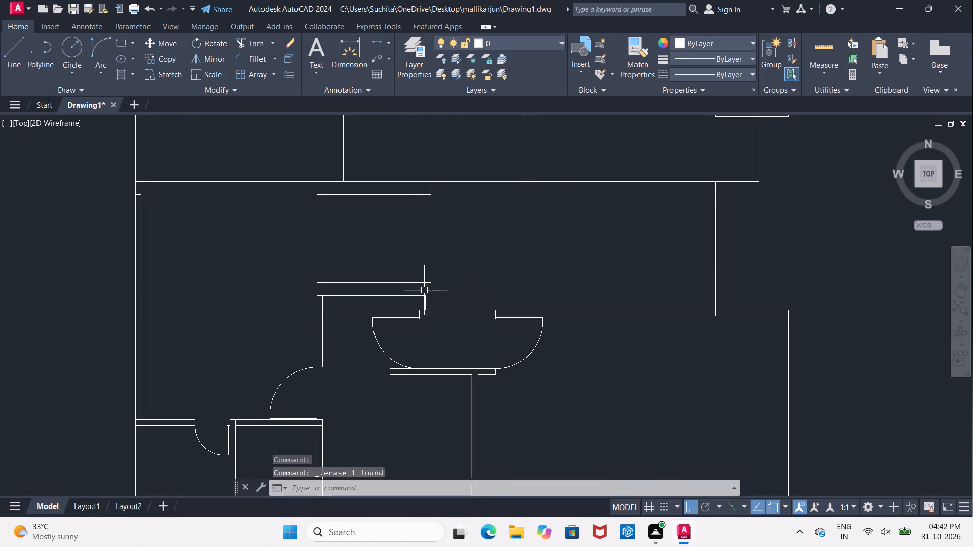
scroll(431, 277, up, 1)
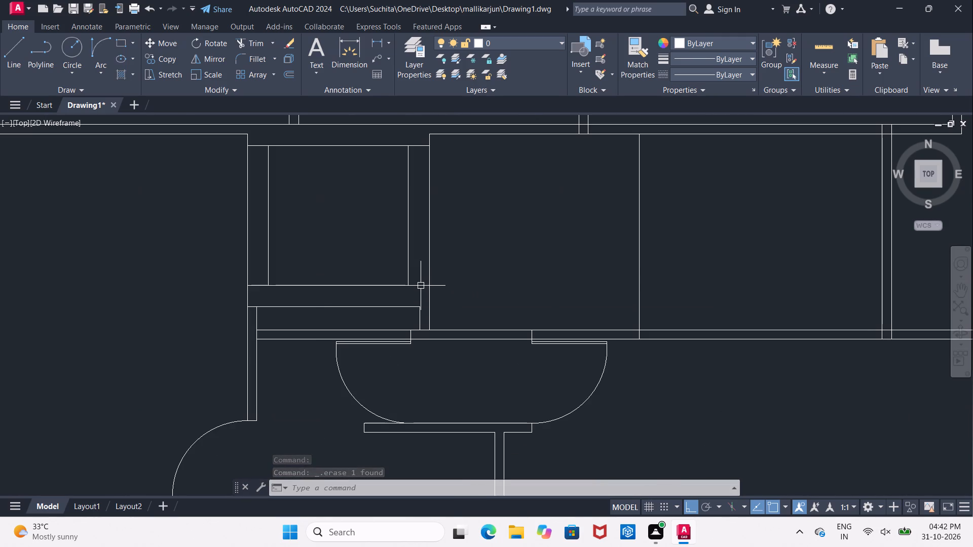
scroll(419, 286, up, 2)
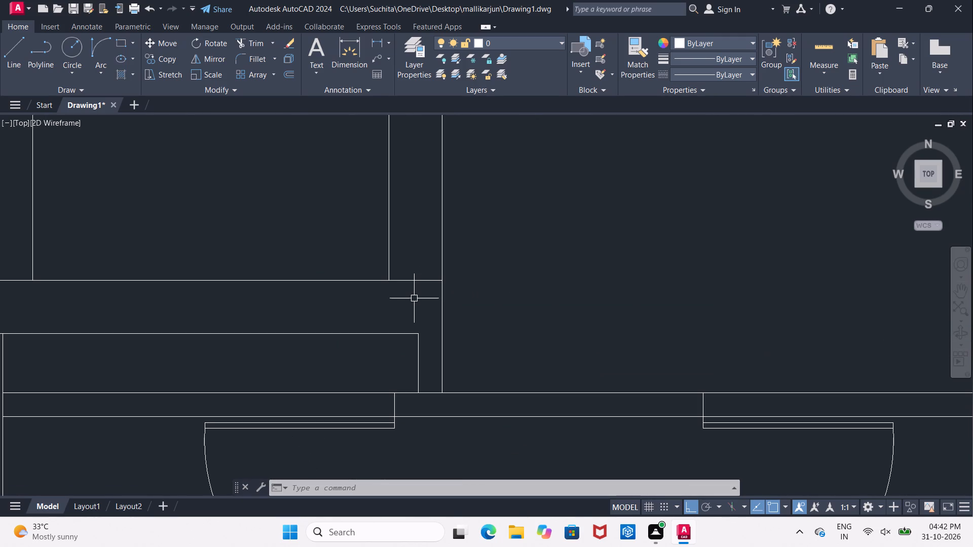
text(TR)
key(space)
key(space)
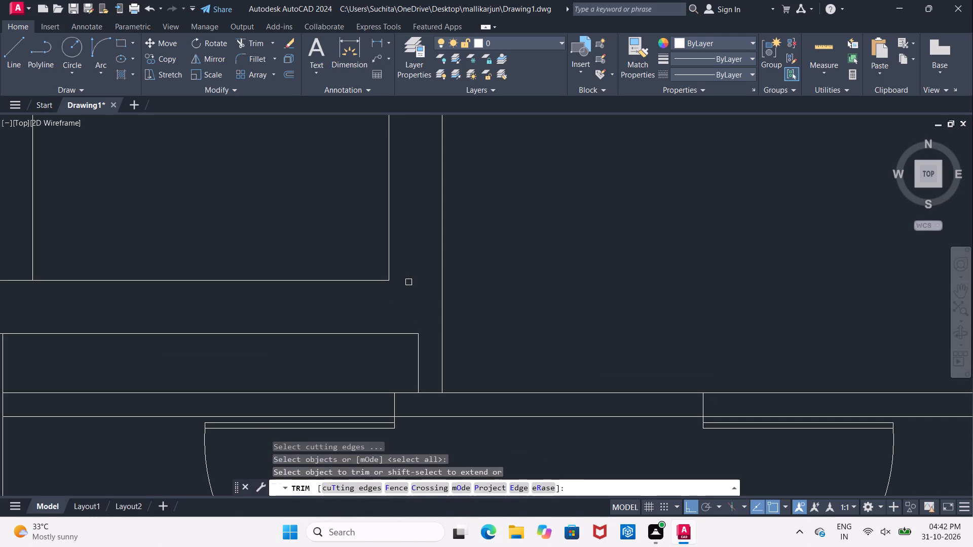
click(408, 282)
scroll(408, 283, down, 2)
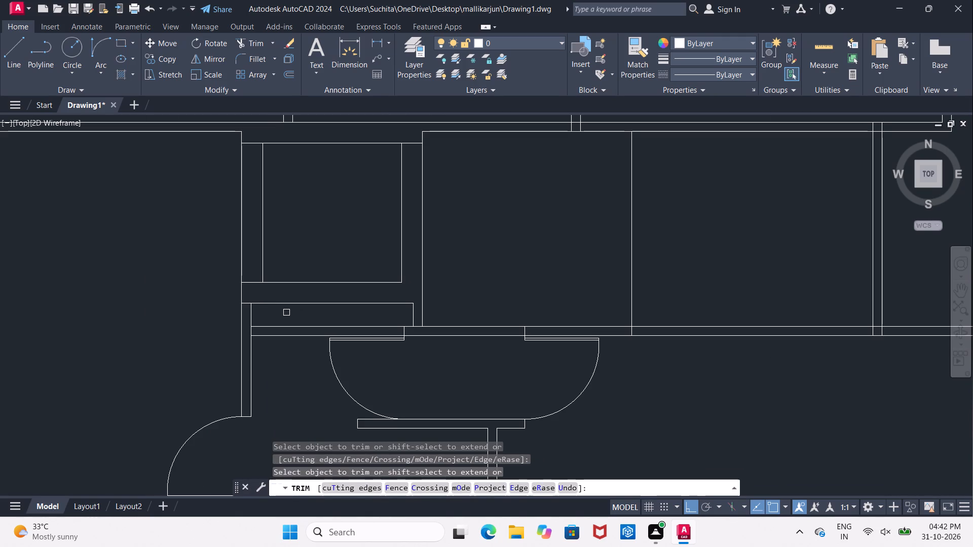
scroll(250, 304, up, 1)
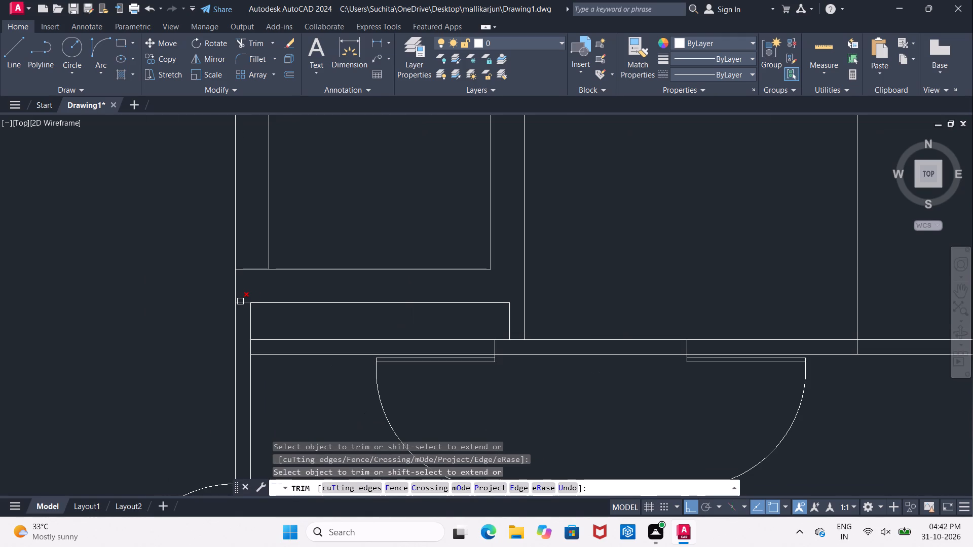
click(244, 301)
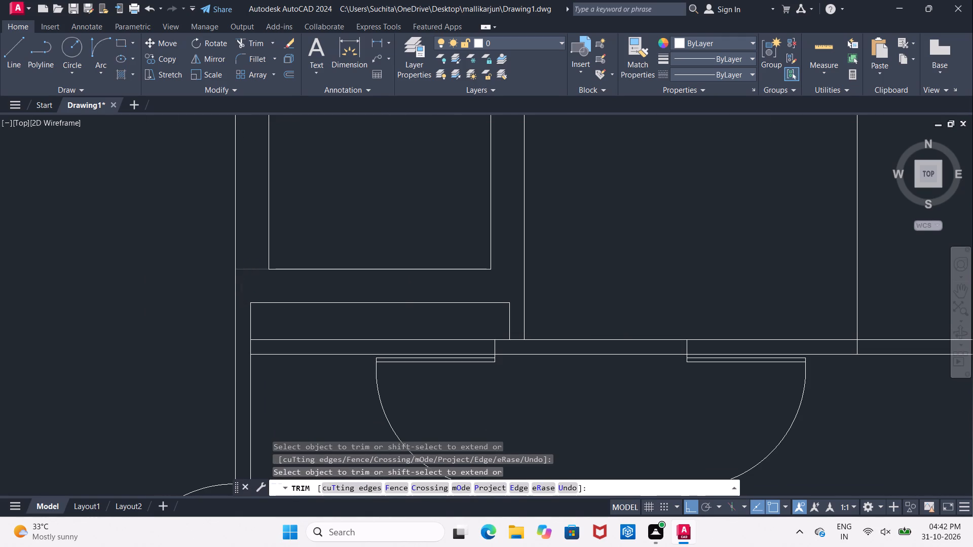
click(246, 268)
Trim the enclosure's inner top line where it overhangs both upper corners, leaving a closed inner square.
scroll(246, 268, down, 3)
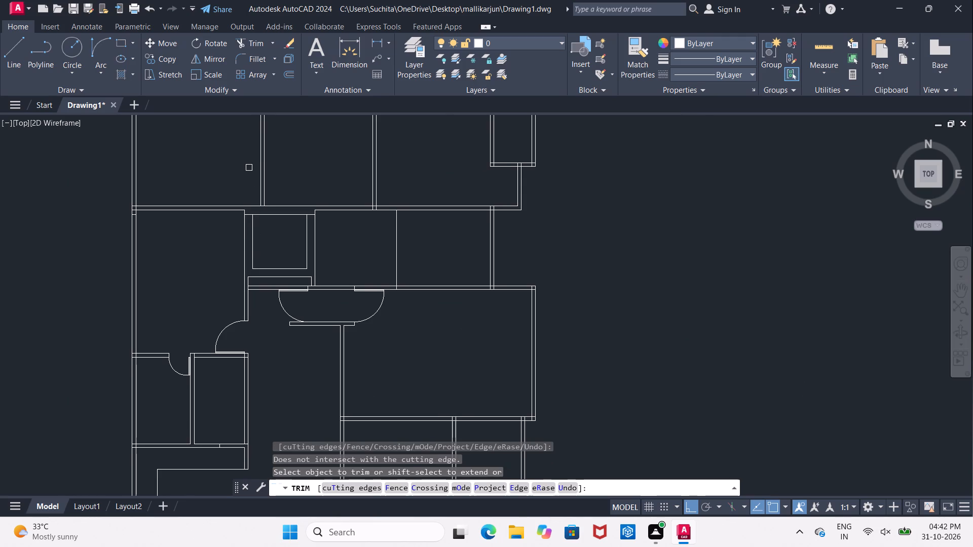
scroll(249, 168, up, 2)
click(248, 284)
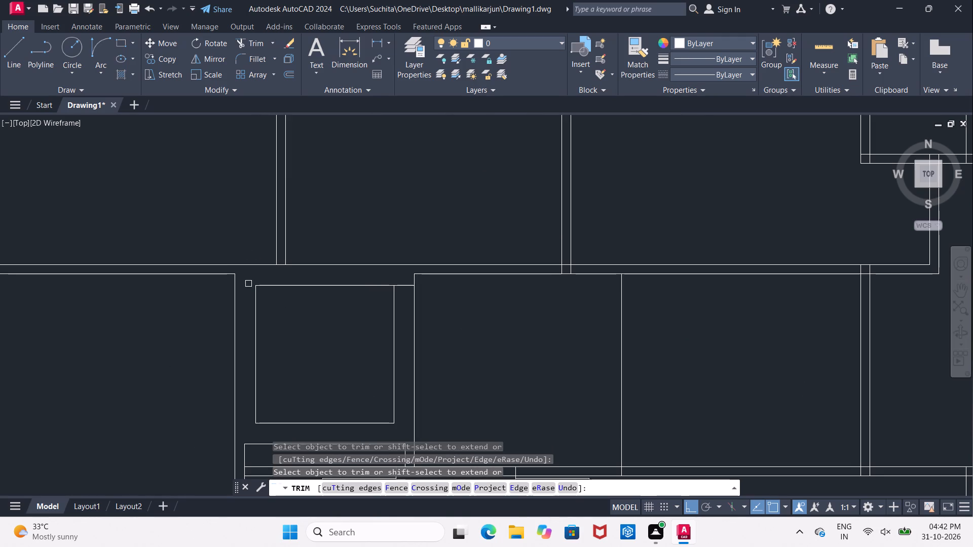
click(401, 286)
scroll(398, 281, down, 3)
scroll(408, 338, up, 2)
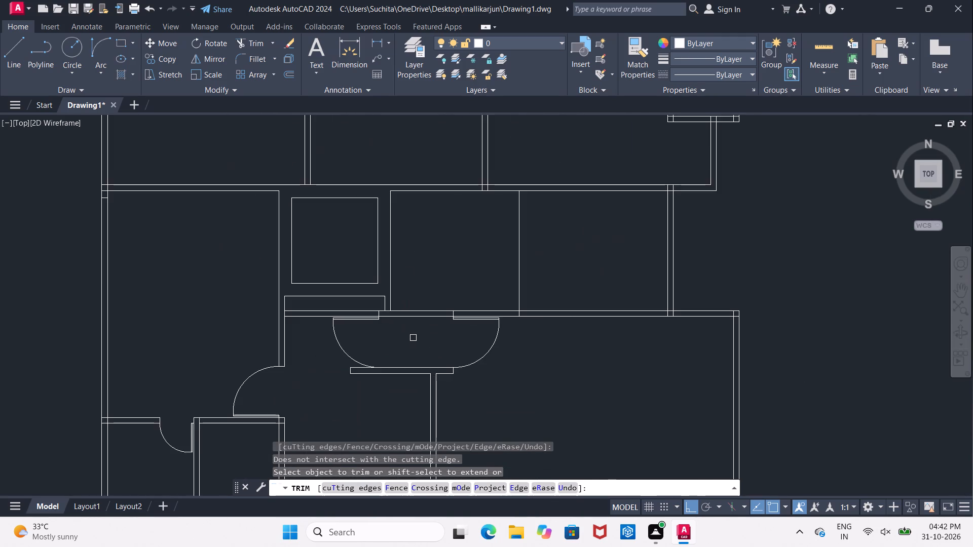
scroll(413, 335, up, 1)
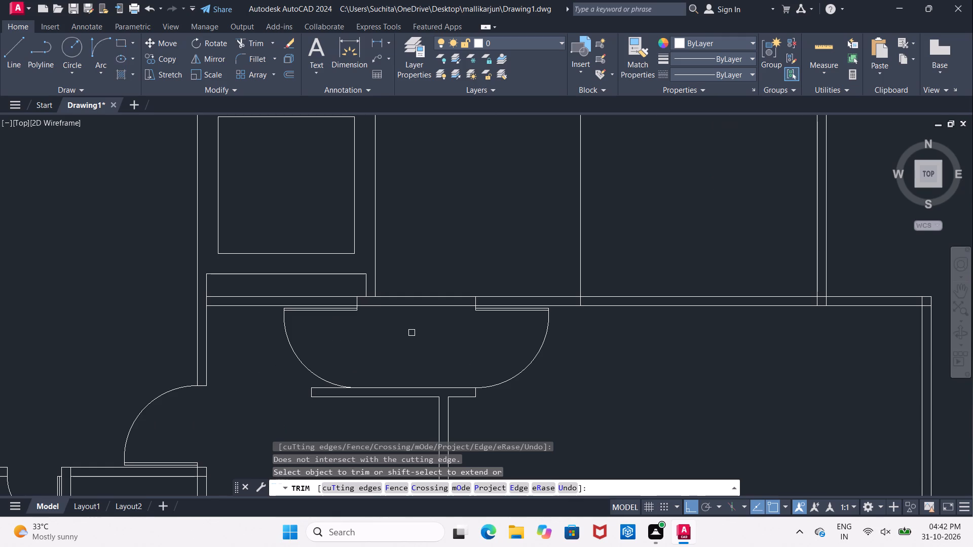
key(Escape)
Extend both vertical lines of the short wall beside the left passage door through to the passage wall's lower line.
text(EX)
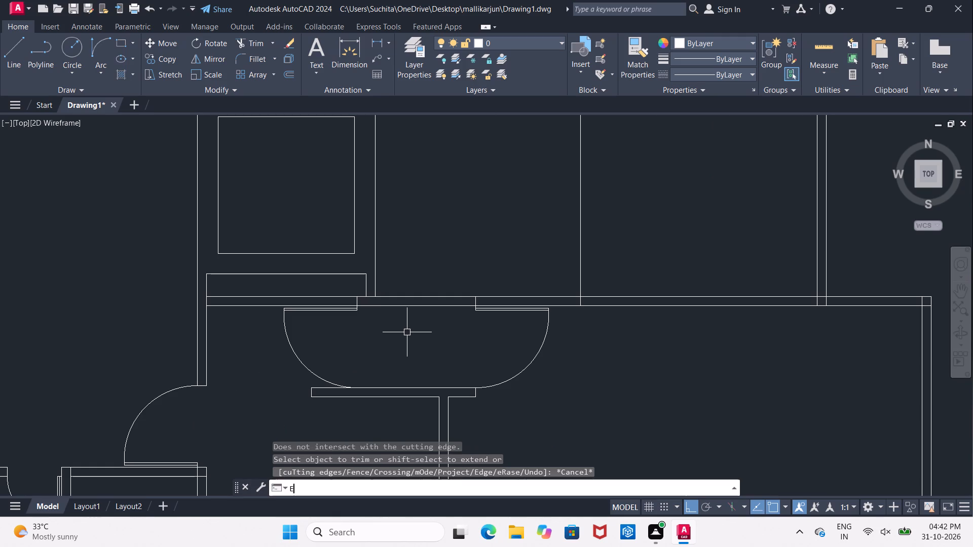
key(space)
key(space)
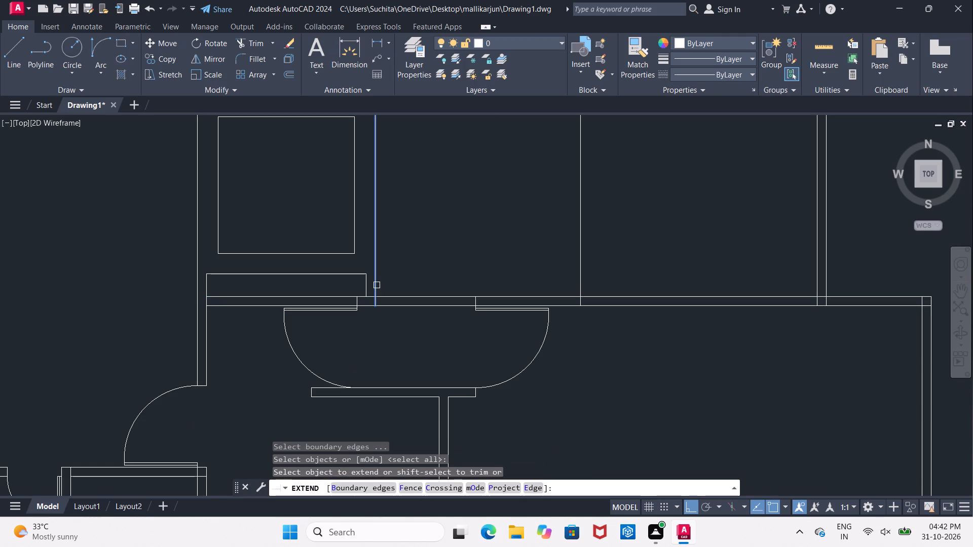
click(377, 285)
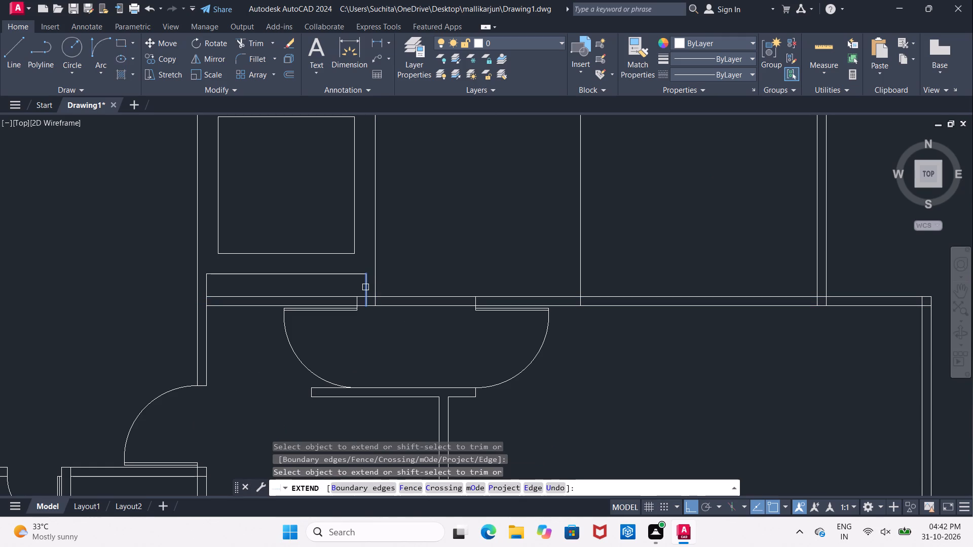
click(365, 287)
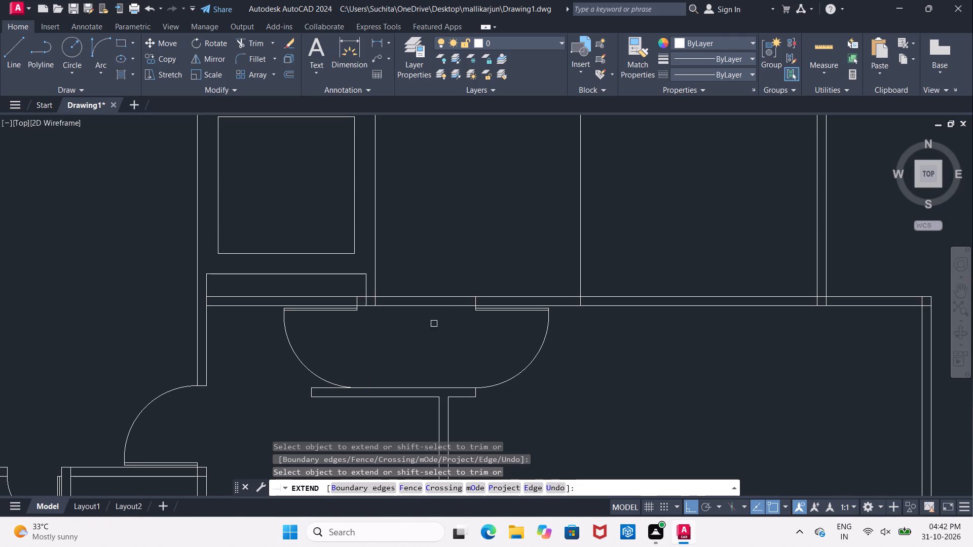
key(Escape)
Trim both passage wall lines between the extended short wall and the right door's jamb to open the passage.
text(TR)
key(space)
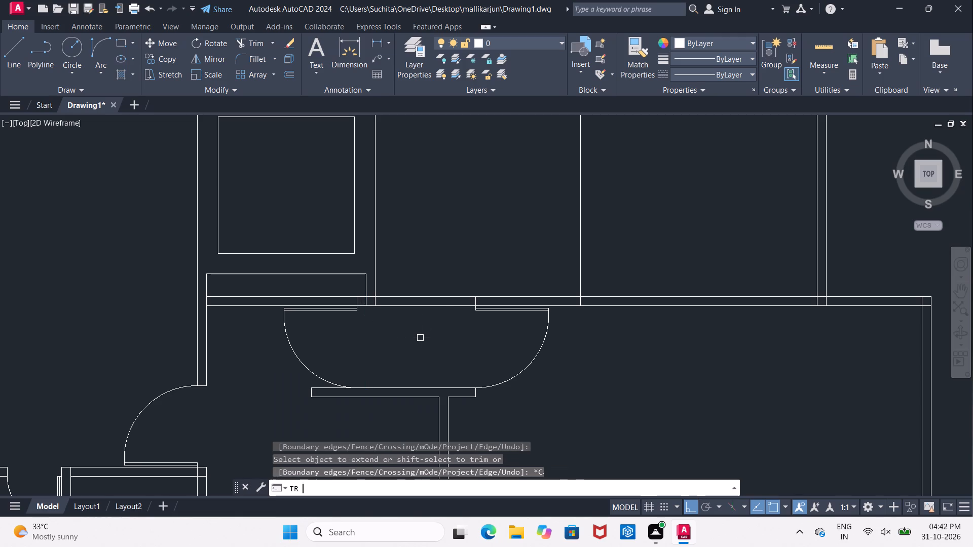
key(space)
drag(410, 269, 410, 274)
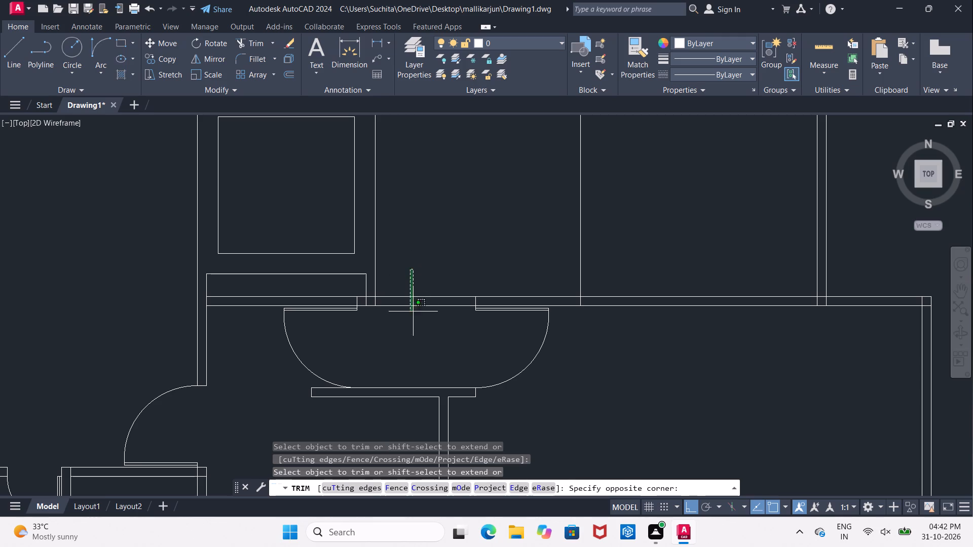
click(414, 323)
scroll(414, 323, down, 2)
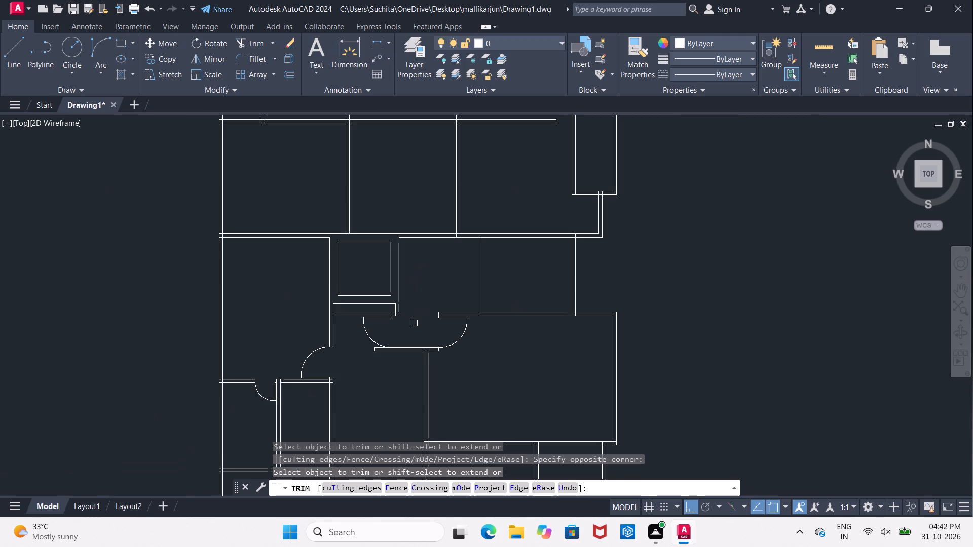
Examine the opened passage between the two doors and how it sits within the overall plan.
scroll(414, 323, down, 2)
scroll(414, 323, up, 1)
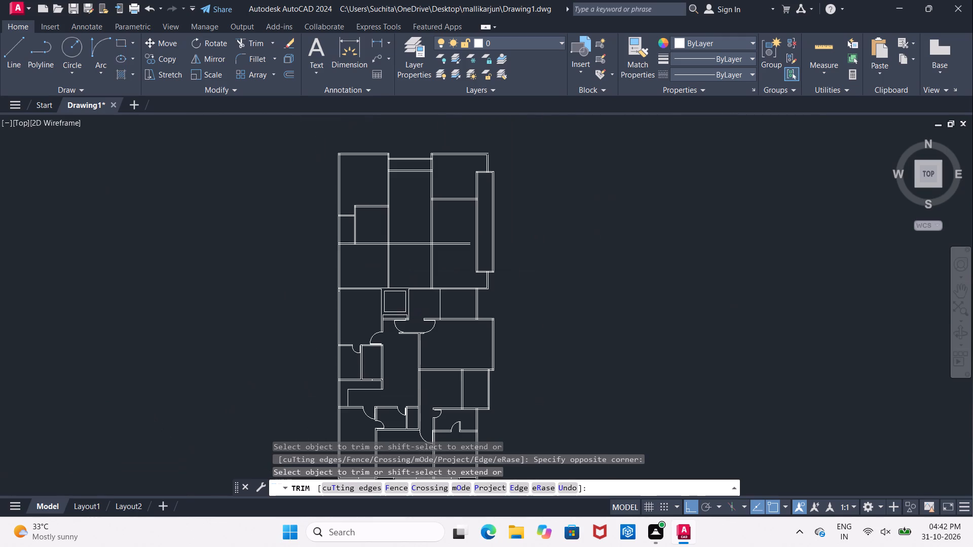
scroll(414, 323, up, 2)
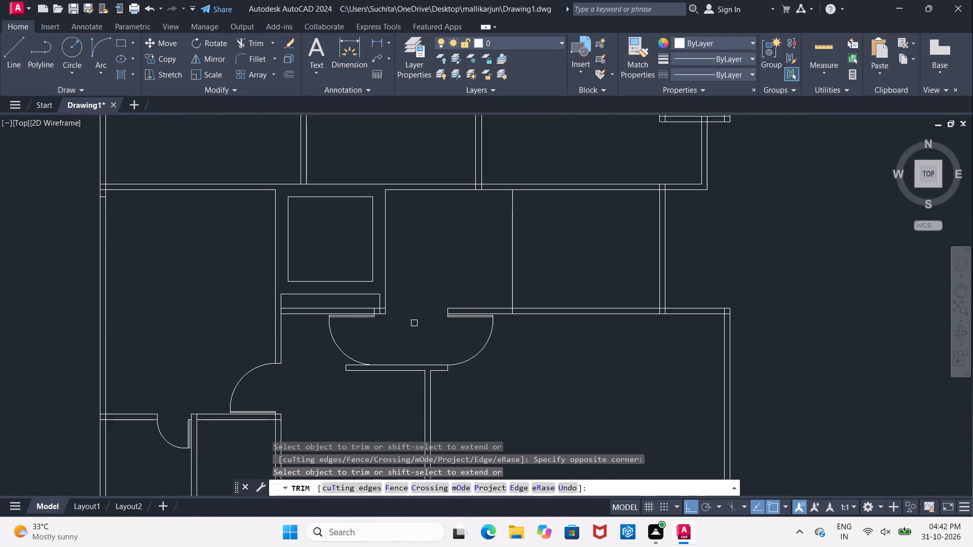
scroll(414, 323, up, 2)
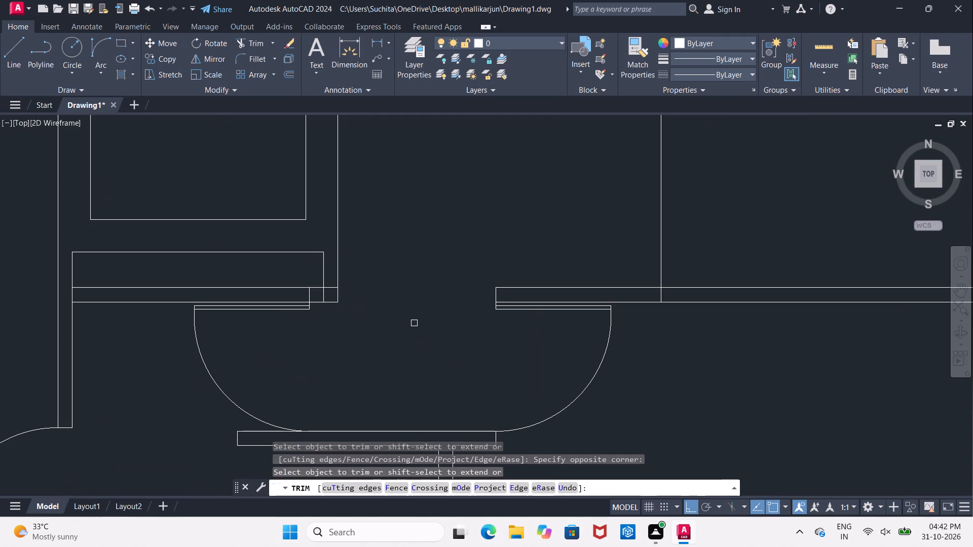
scroll(414, 323, down, 1)
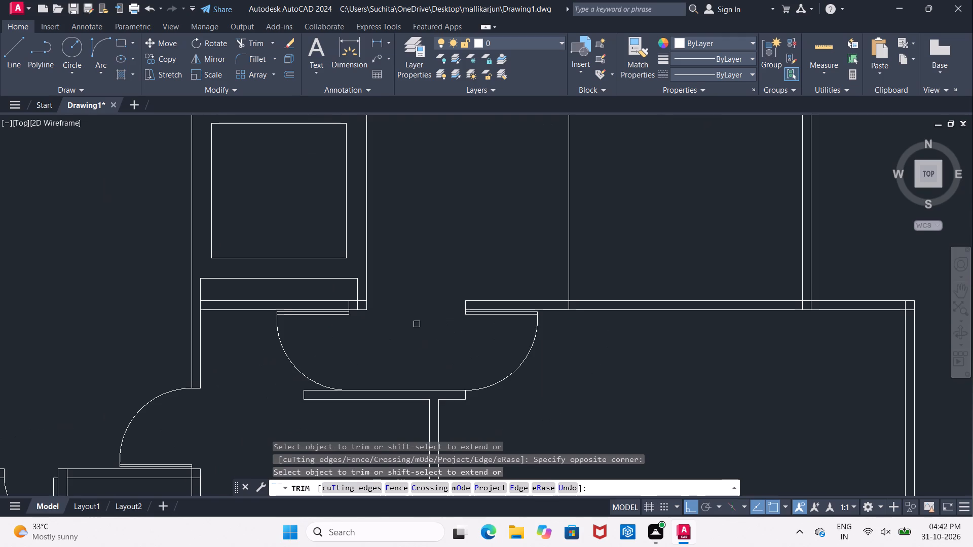
key(Escape)
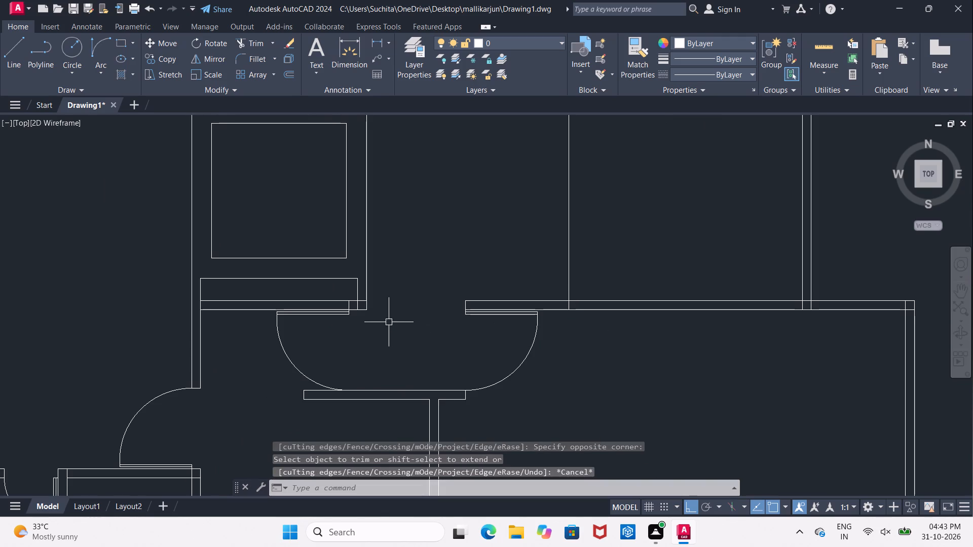
Move the right passage door's two leaf lines and swing arc about 1'-2" horizontally east, away from the wall end.
scroll(445, 319, up, 1)
scroll(533, 336, up, 1)
middle_drag(533, 336, 456, 297)
scroll(426, 247, up, 1)
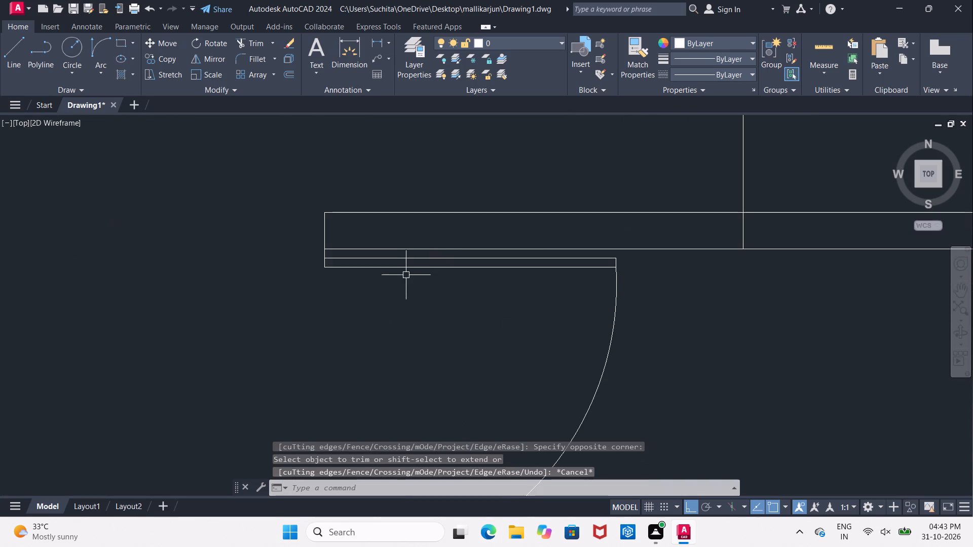
click(400, 257)
click(399, 268)
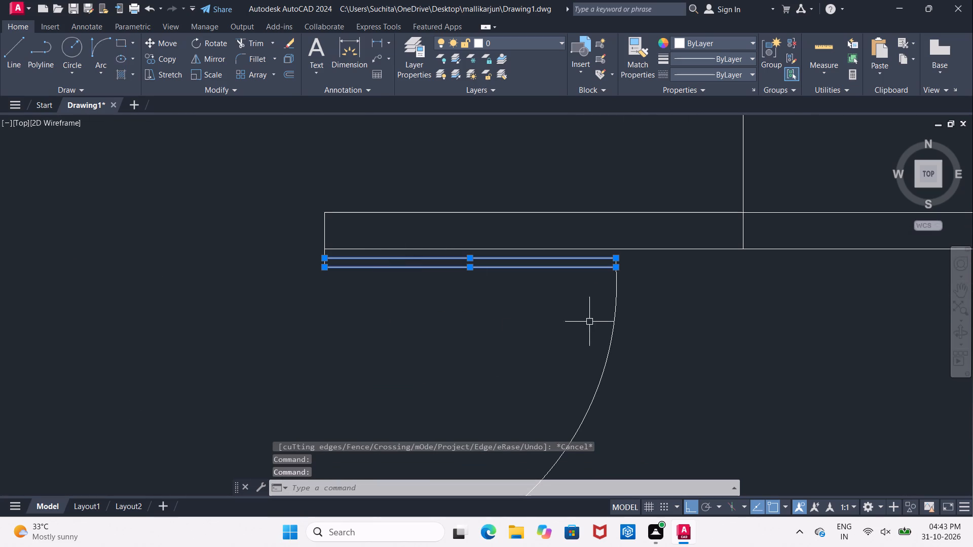
click(609, 338)
middle_drag(526, 340, 424, 349)
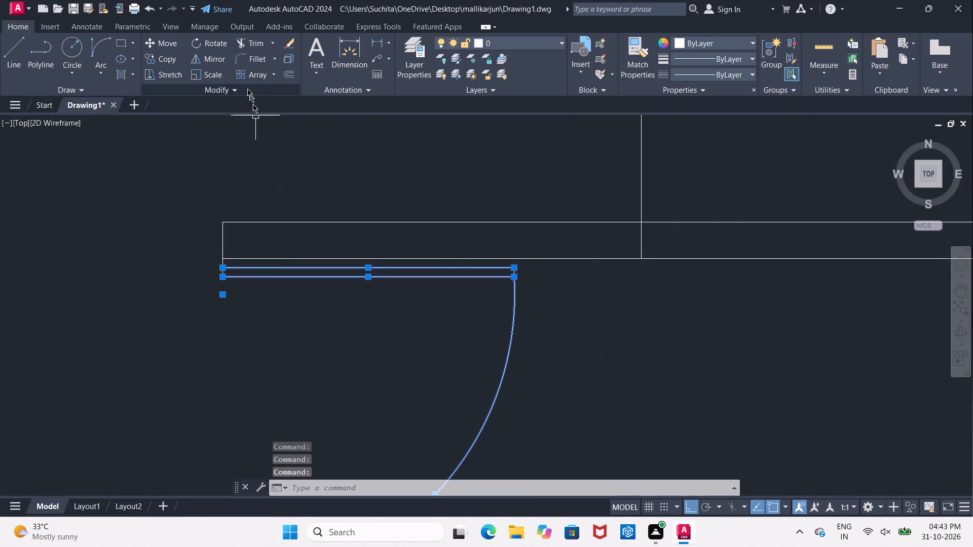
drag(166, 44, 166, 55)
scroll(698, 423, down, 1)
middle_drag(698, 423, 618, 309)
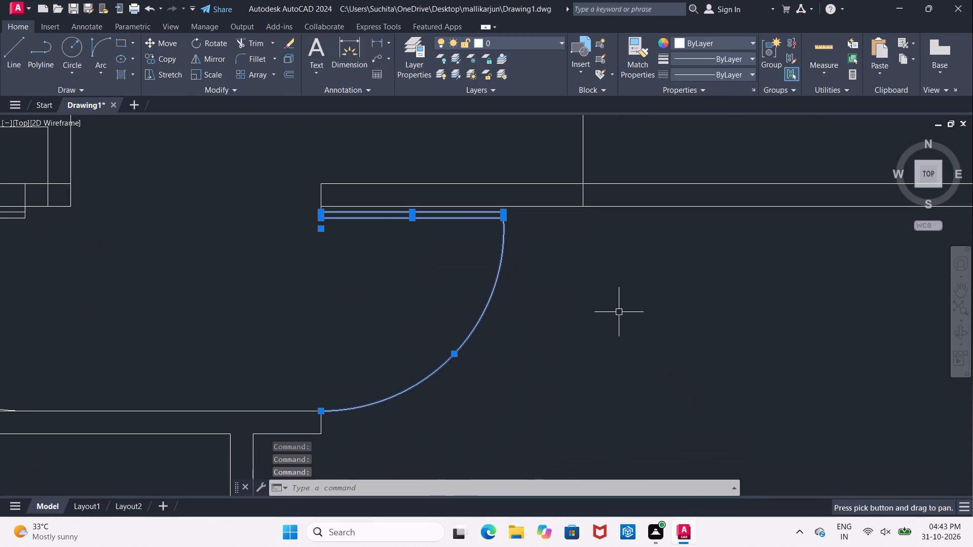
click(620, 329)
click(613, 335)
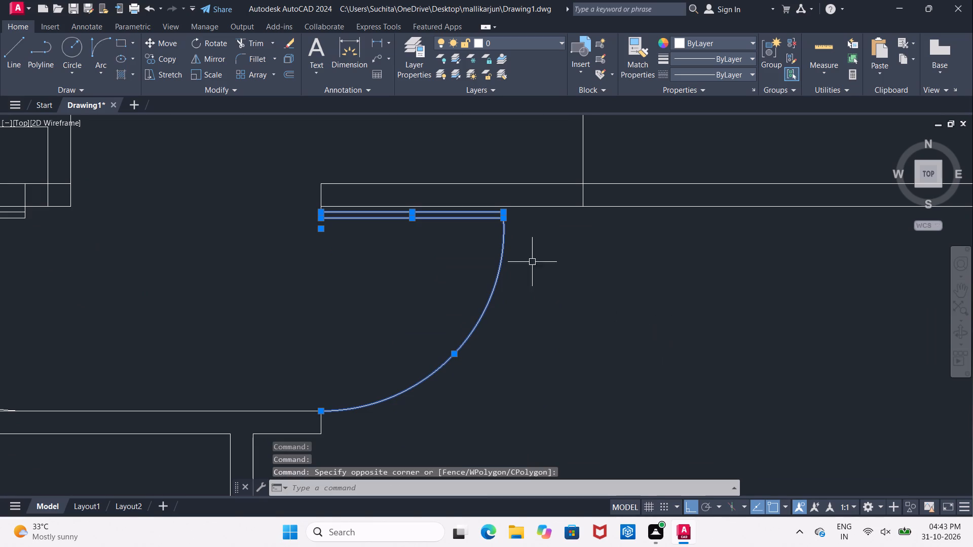
click(164, 47)
click(583, 314)
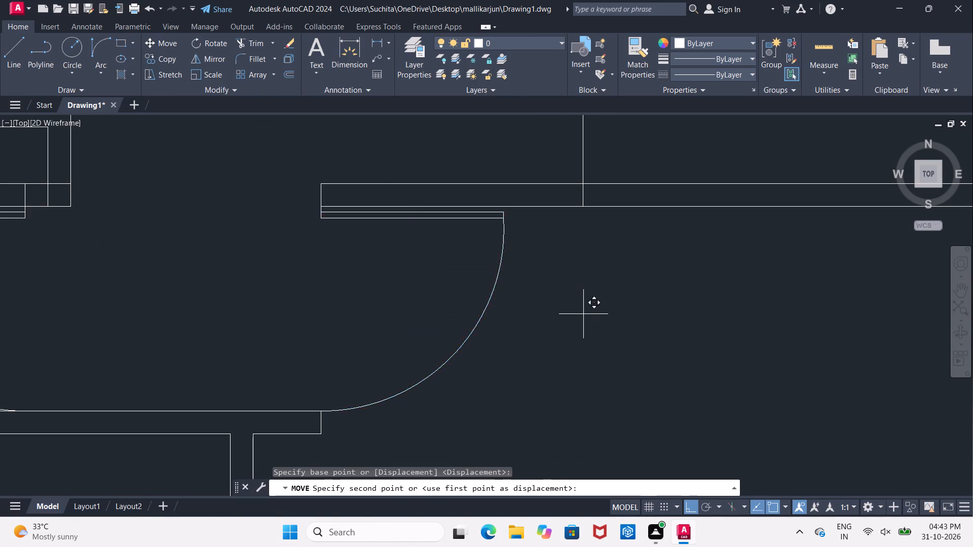
click(663, 312)
key(Escape)
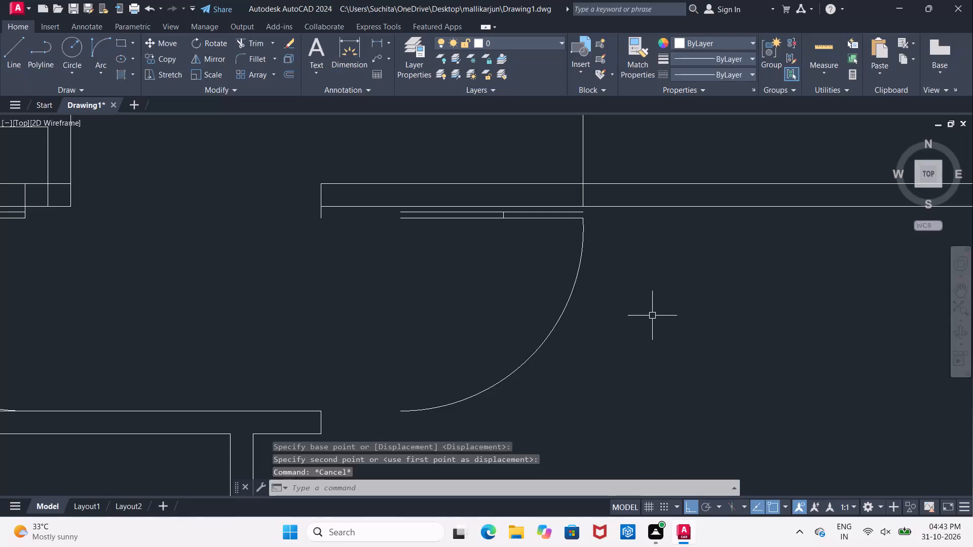
Trim the leftover jamb stub projecting below the passage wall at the right door's former position.
key(t)
key(r)
key(space)
key(space)
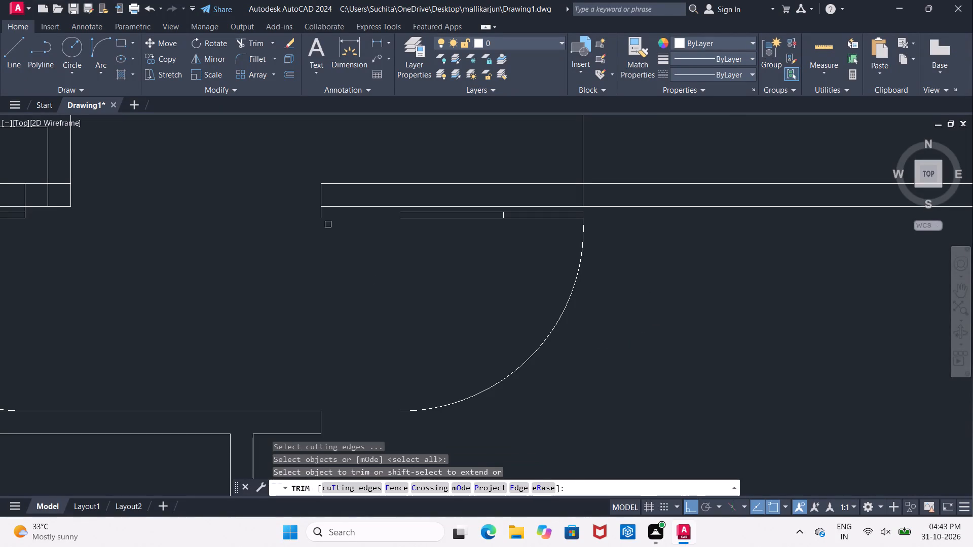
click(322, 216)
middle_drag(348, 366, 370, 301)
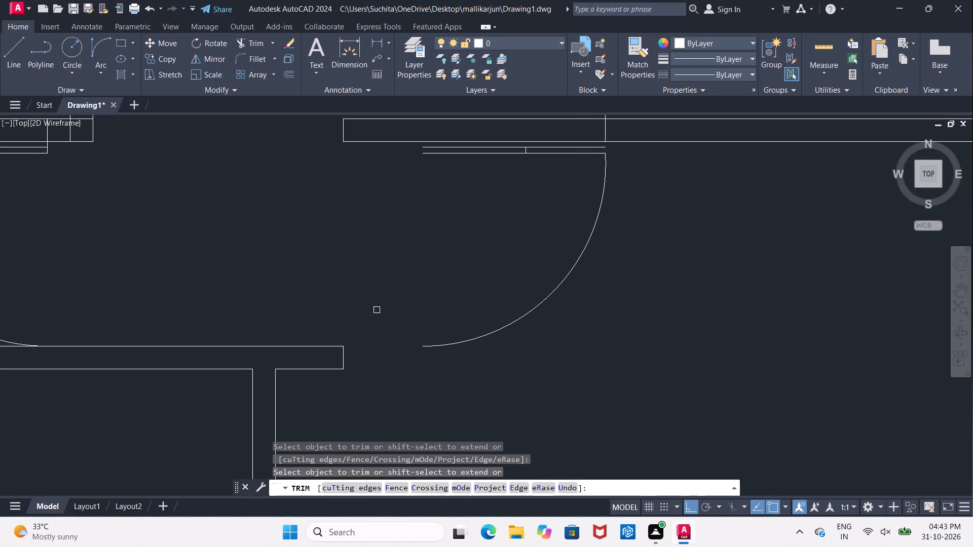
key(Escape)
Stretch both lines of the short horizontal wall below the passage east past the moved door's arc end, the upper one by about 2'-10".
click(313, 370)
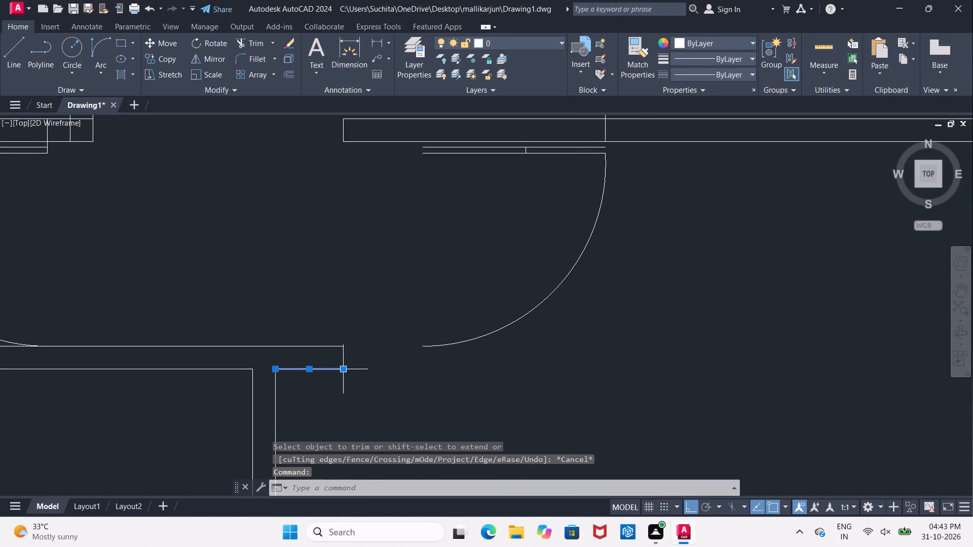
click(344, 368)
click(534, 379)
key(Escape)
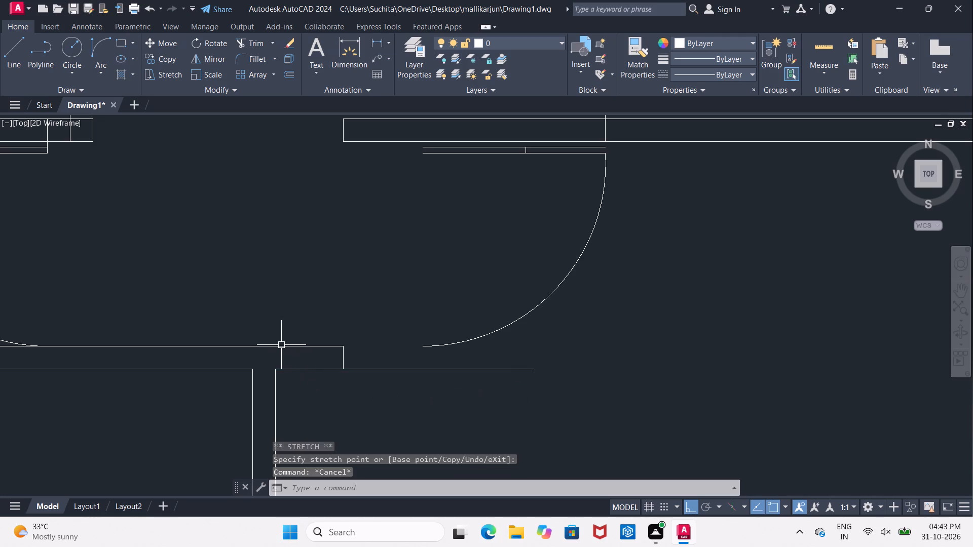
click(281, 345)
click(343, 345)
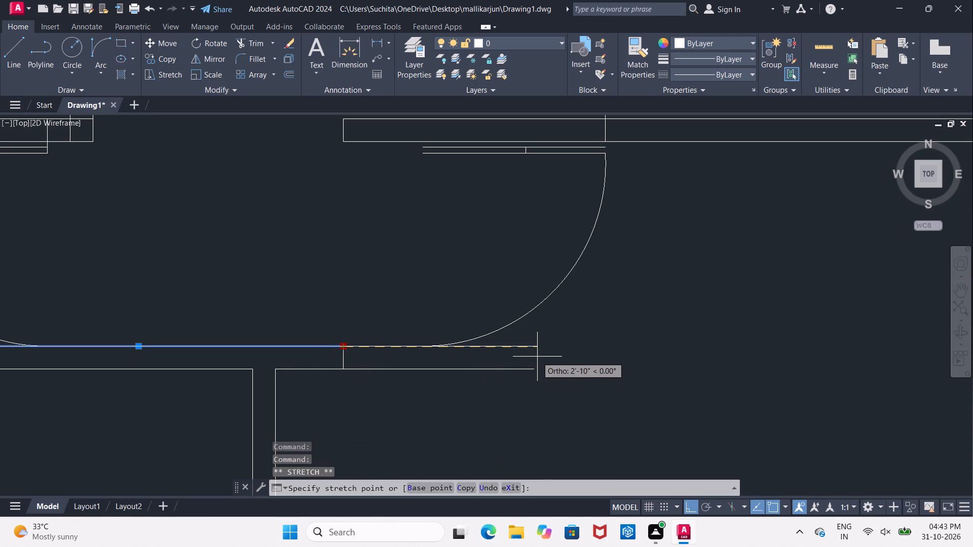
click(539, 357)
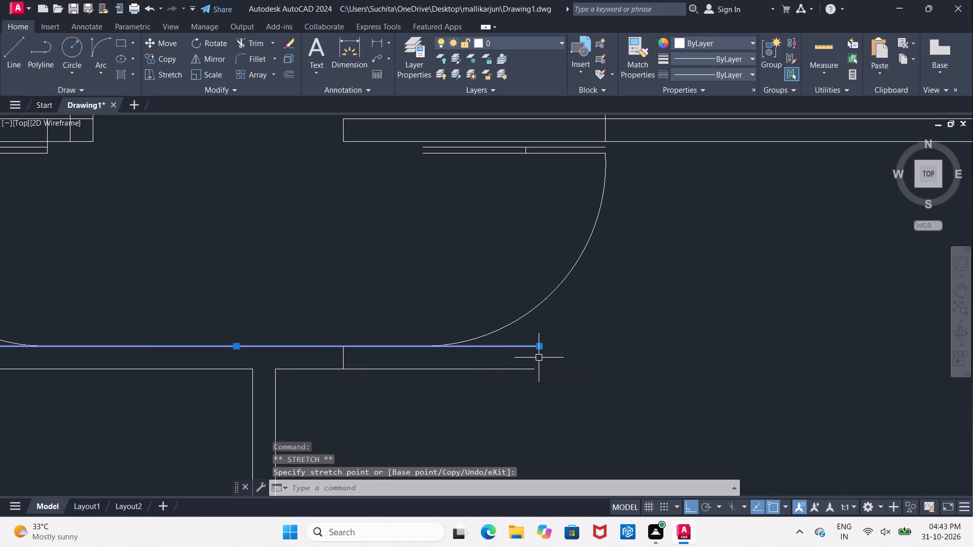
key(Escape)
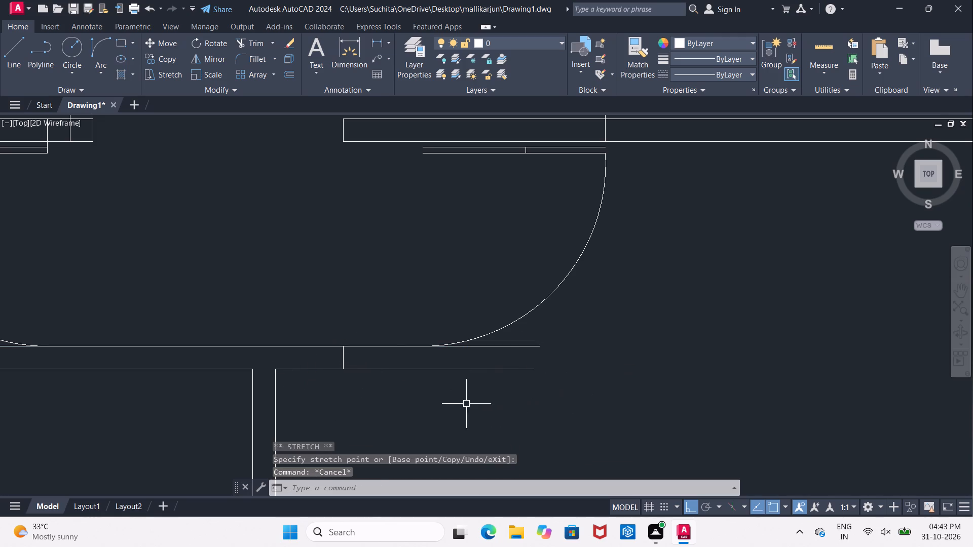
Erase the old vertical end line crossing the lengthened lower passage wall.
click(343, 355)
key(Delete)
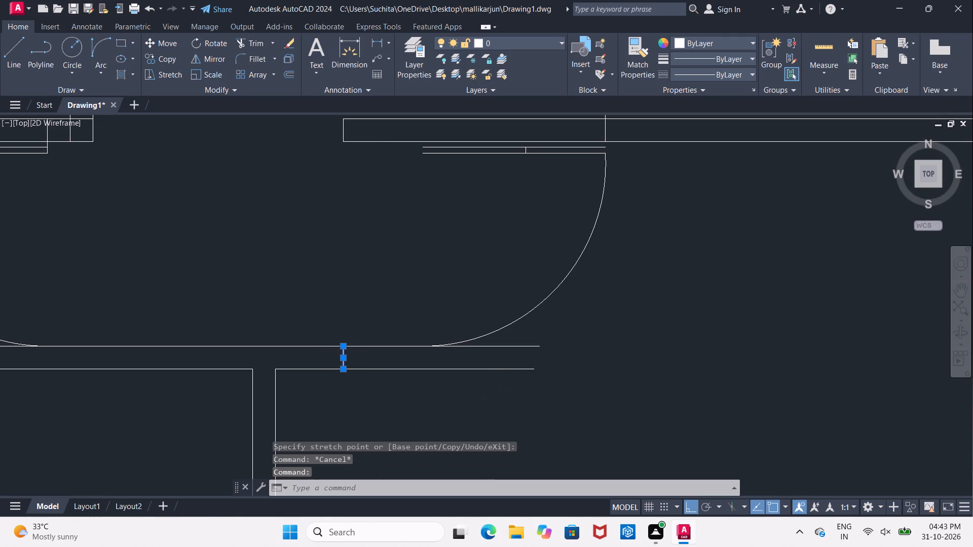
Draw a vertical line from the moved door arc's lower endpoint down across the lower passage wall's bottom line.
click(21, 55)
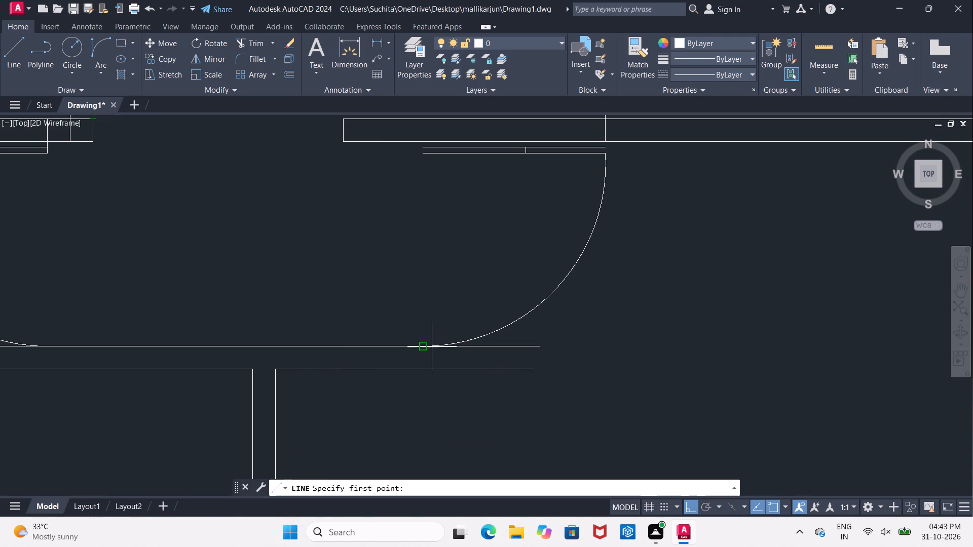
click(423, 347)
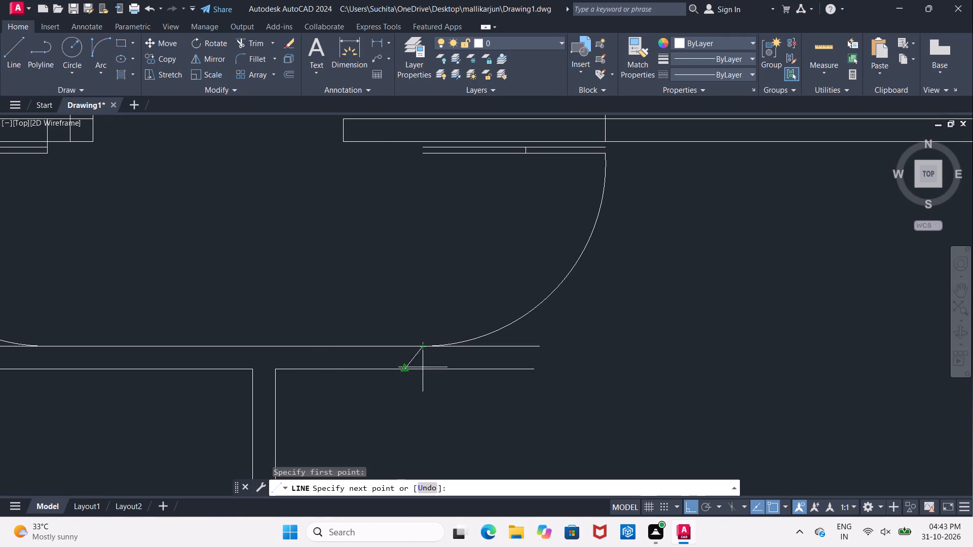
click(423, 374)
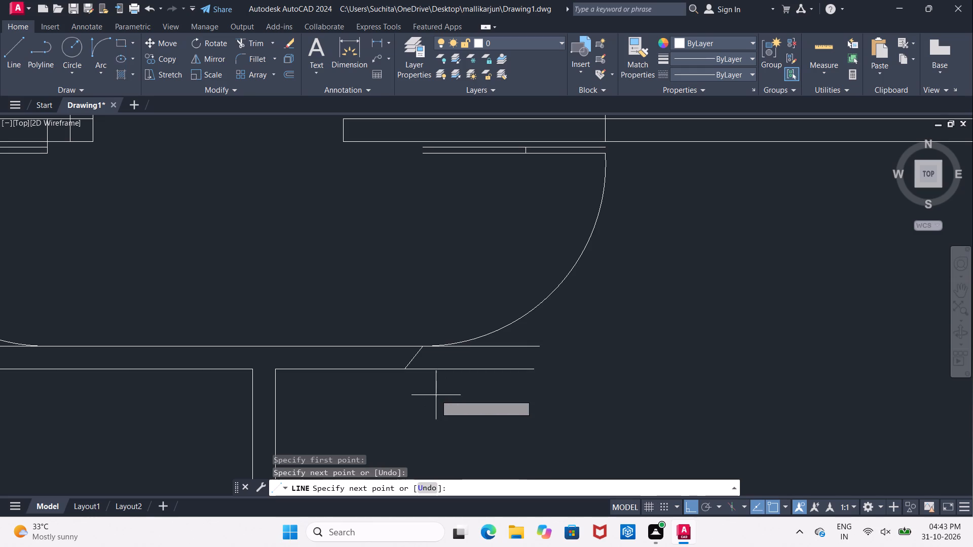
key(ctrl+z)
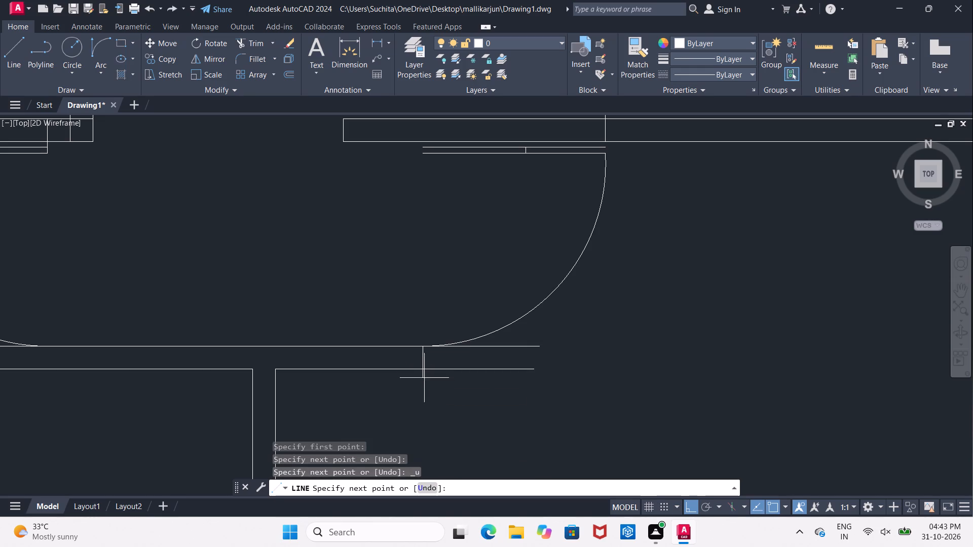
click(424, 389)
key(Escape)
Trim the new end line's tail and both lower wall lines beyond it to close the wall at the door arc.
text(TR)
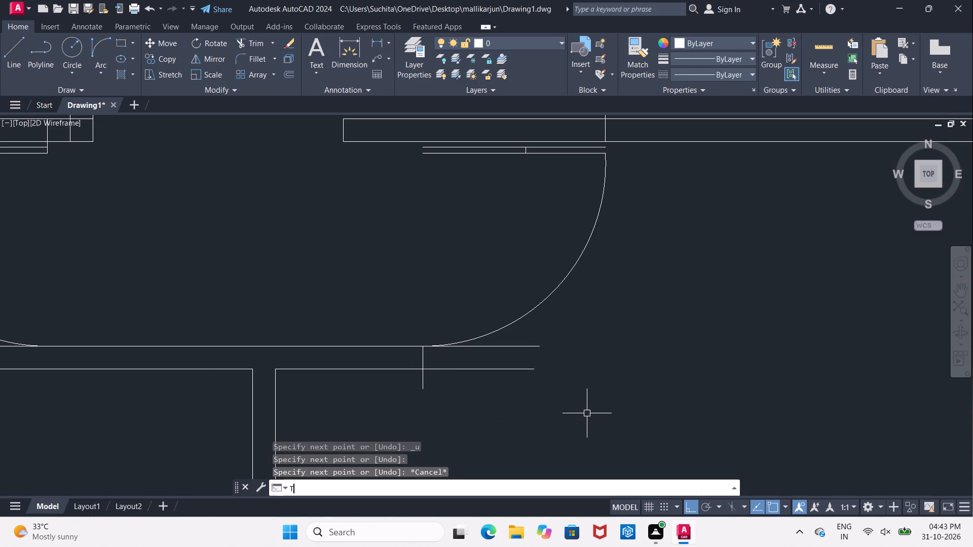
key(space)
key(space)
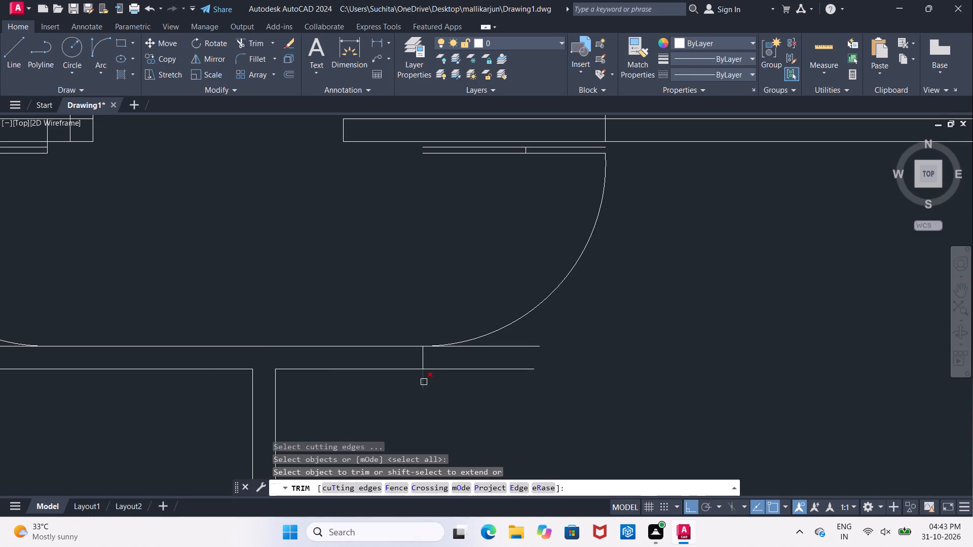
click(424, 381)
click(428, 370)
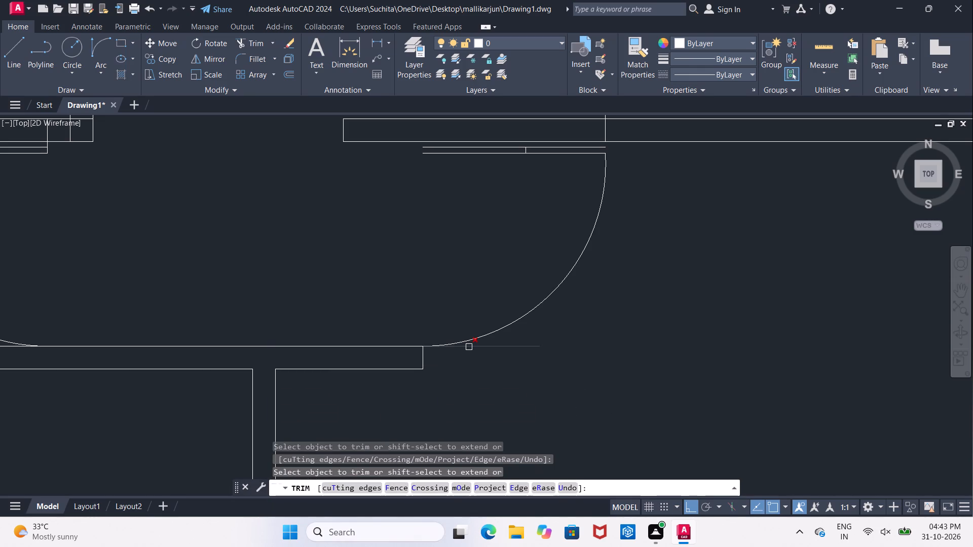
click(469, 347)
Examine the full floor plan, from the lower rooms up to the square enclosure and passage doors.
scroll(506, 368, down, 2)
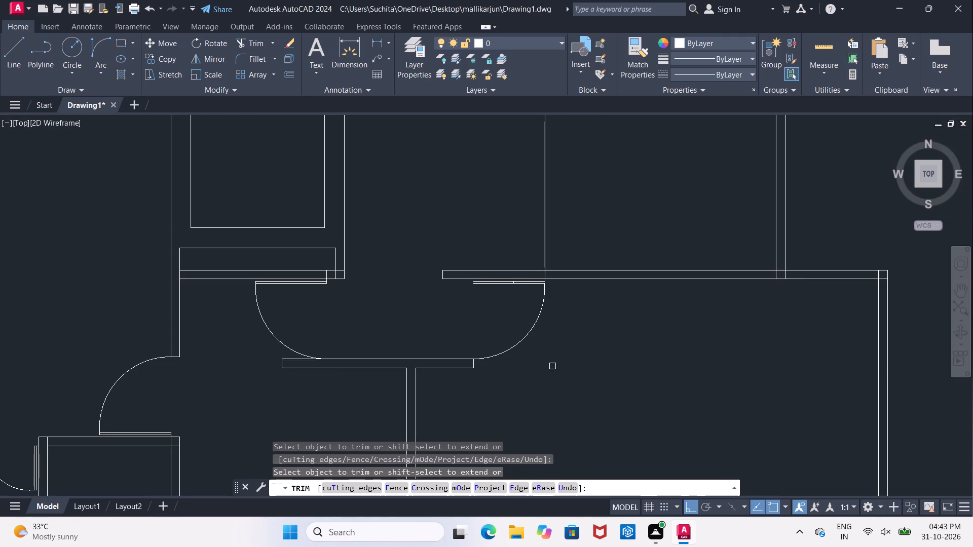
middle_drag(566, 366, 588, 323)
scroll(588, 323, down, 3)
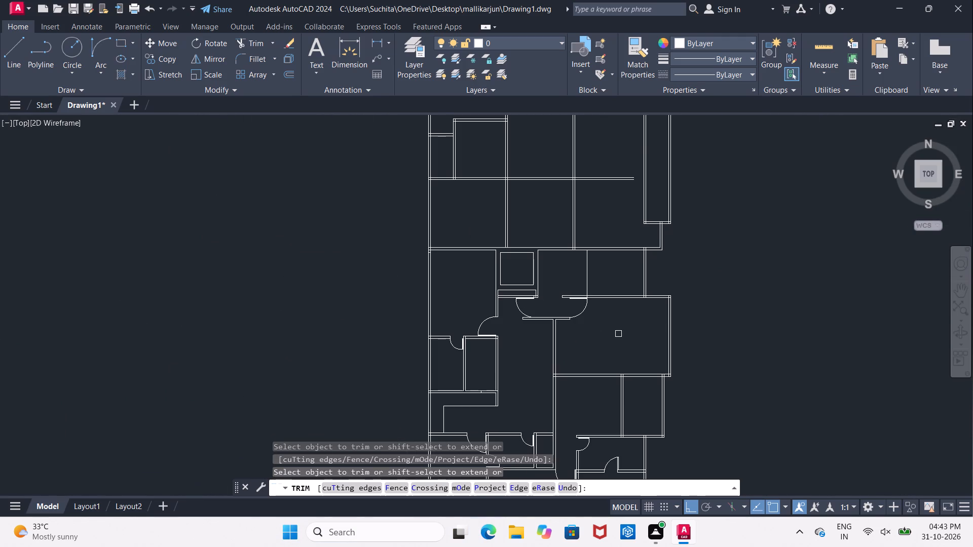
scroll(618, 334, down, 1)
middle_drag(618, 334, 612, 338)
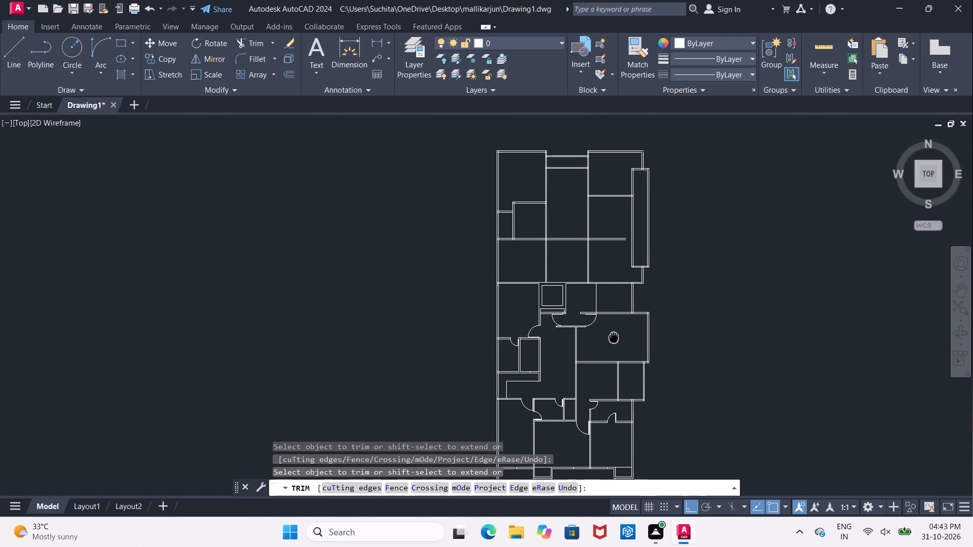
middle_drag(612, 338, 493, 382)
middle_drag(493, 381, 493, 379)
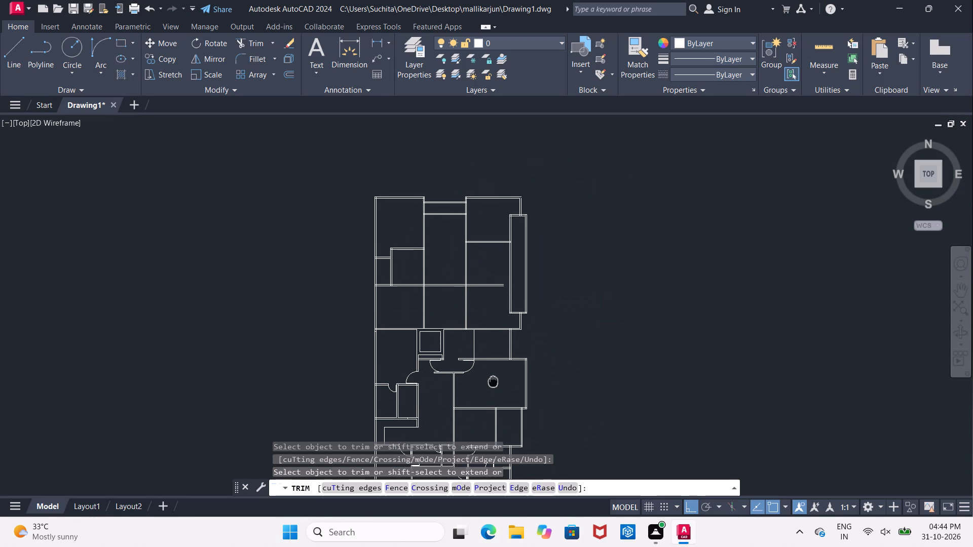
middle_drag(493, 379, 456, 236)
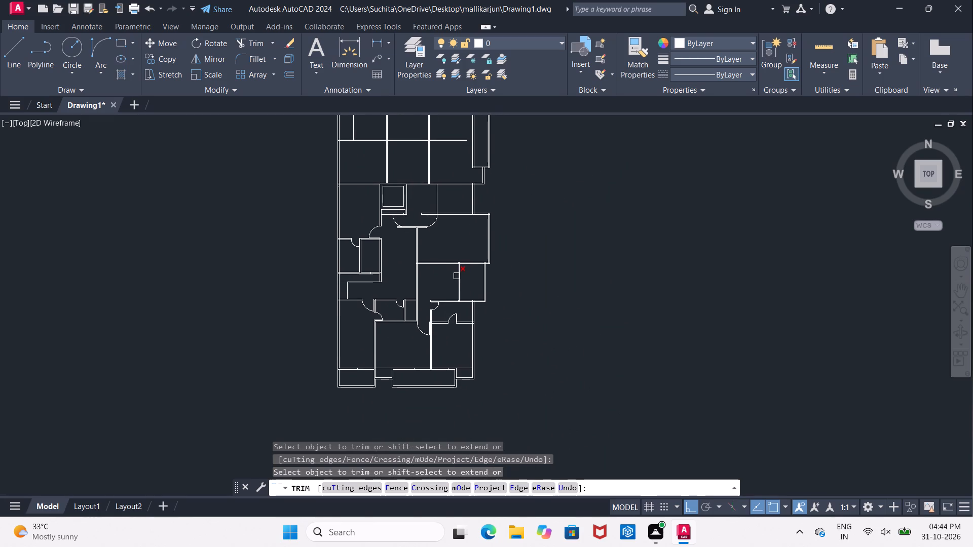
middle_drag(440, 259, 452, 311)
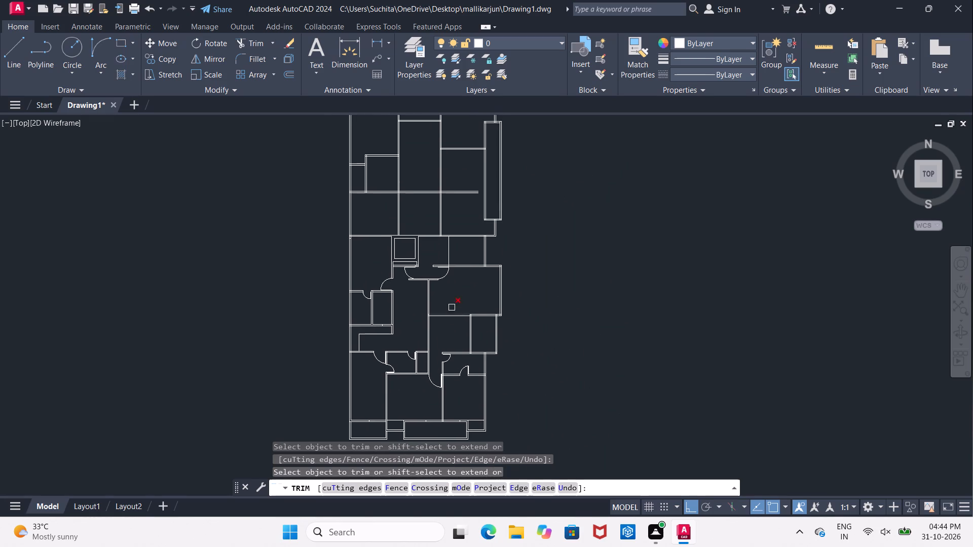
scroll(410, 235, up, 4)
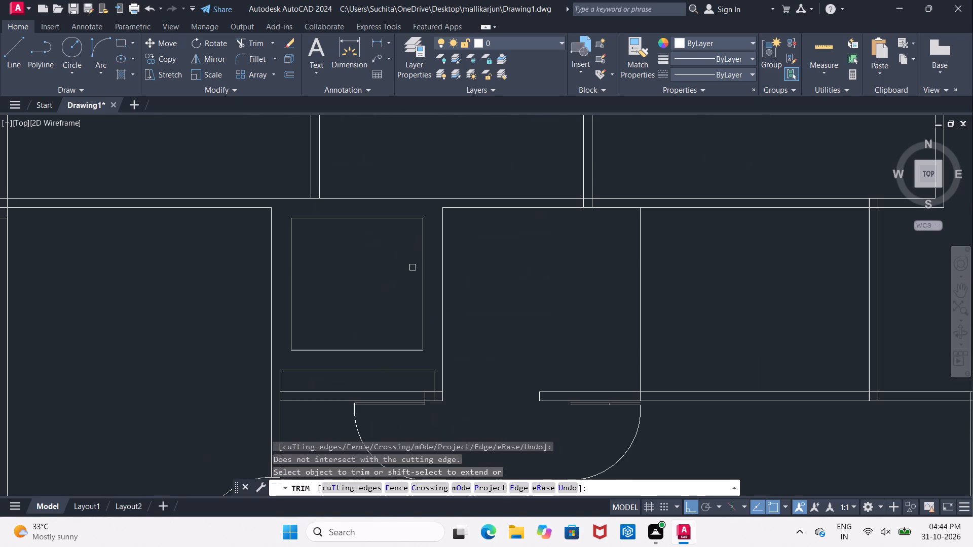
scroll(404, 258, up, 2)
scroll(406, 259, down, 2)
middle_click(406, 259)
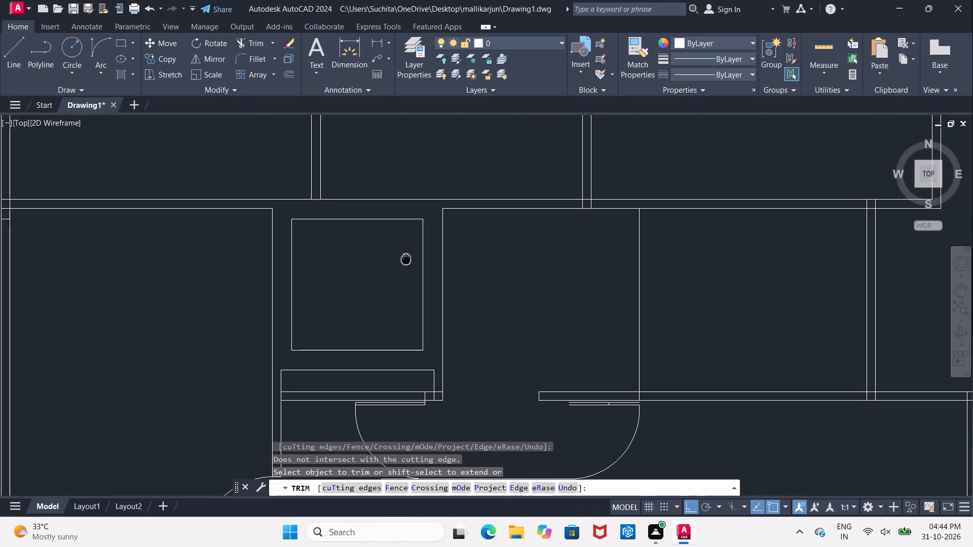
Draw a short horizontal line from the midpoint of the square's right side across the adjoining vertical wall line.
key(Escape)
click(22, 50)
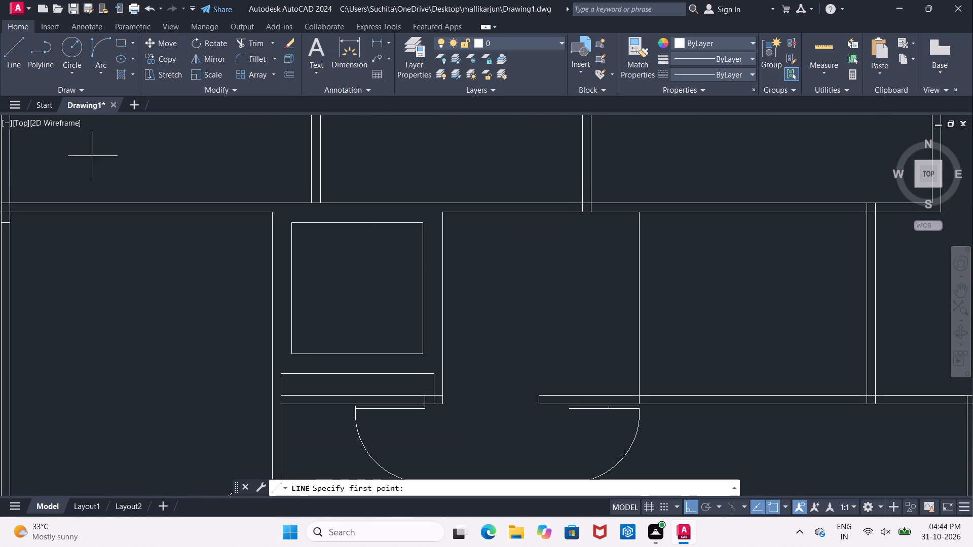
click(422, 286)
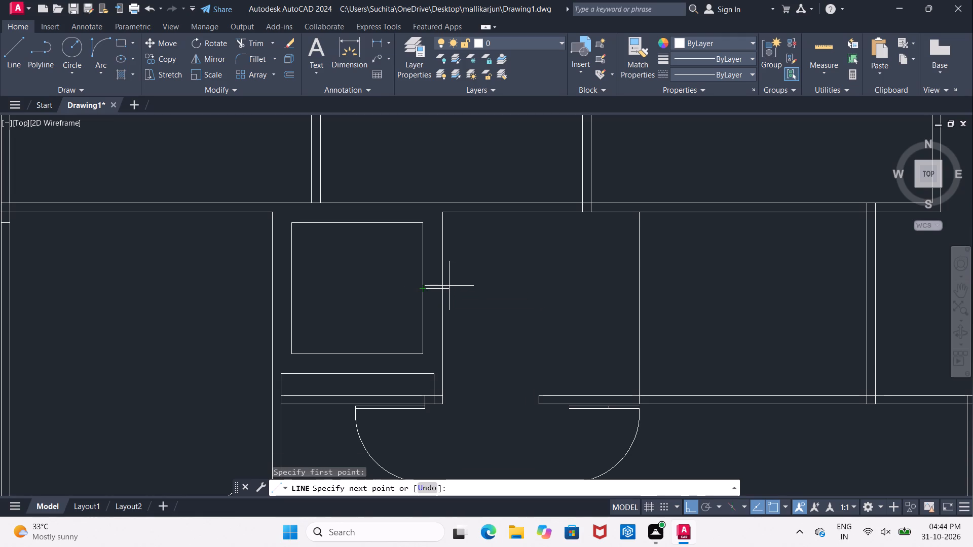
click(449, 286)
key(Escape)
Trim the short line's tail beyond the enclosure's right wall line.
text(TR)
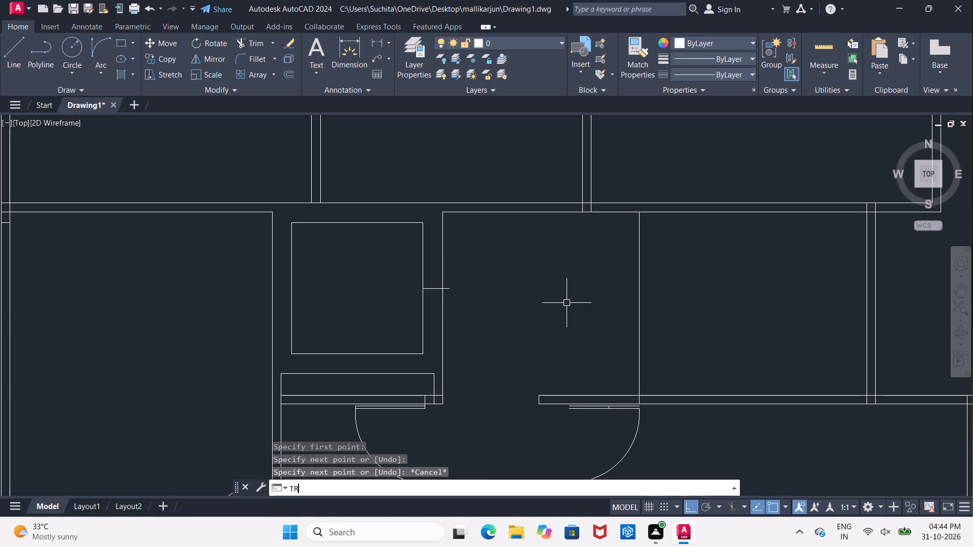
key(space)
key(space)
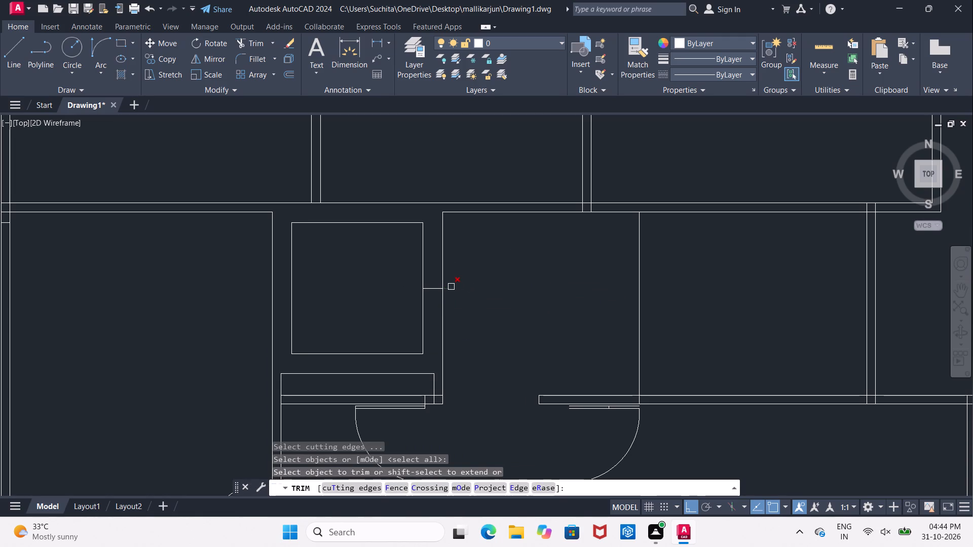
click(451, 287)
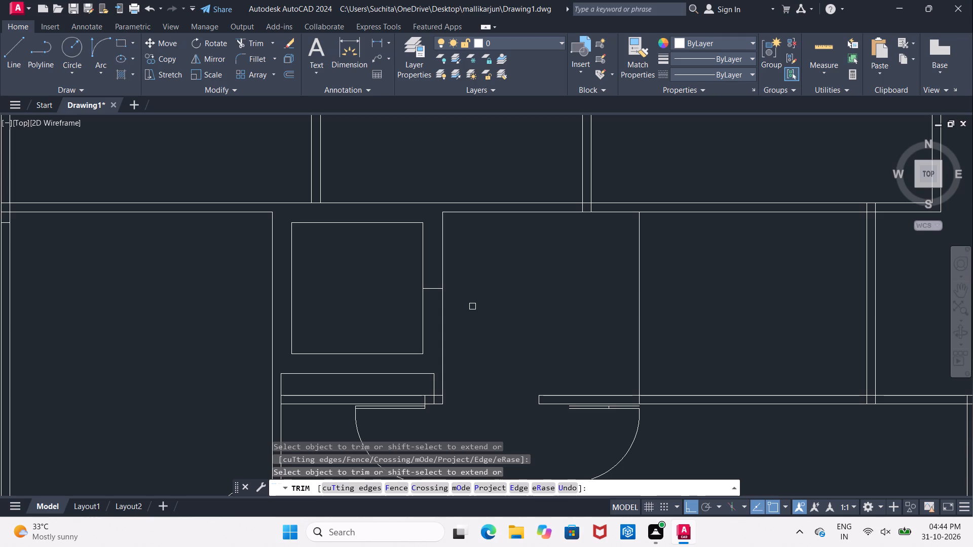
key(Escape)
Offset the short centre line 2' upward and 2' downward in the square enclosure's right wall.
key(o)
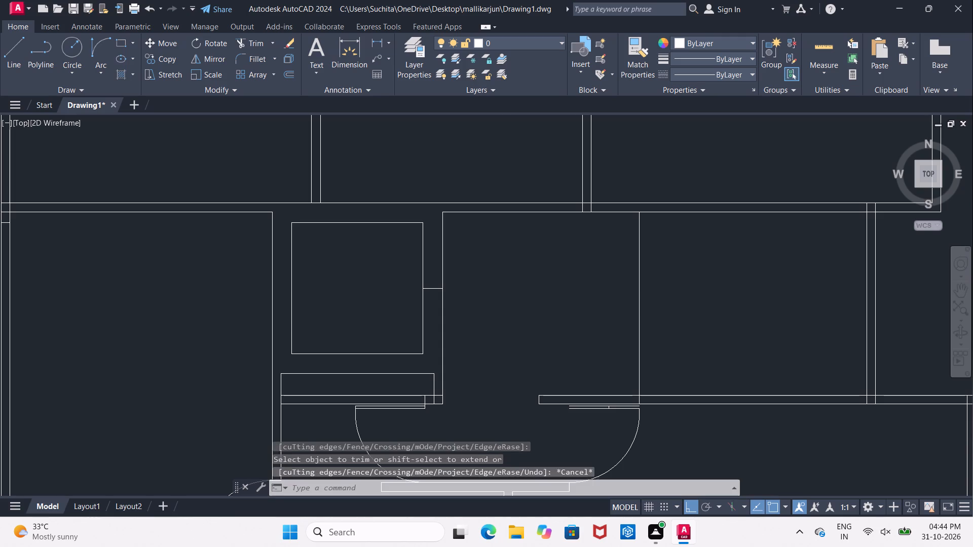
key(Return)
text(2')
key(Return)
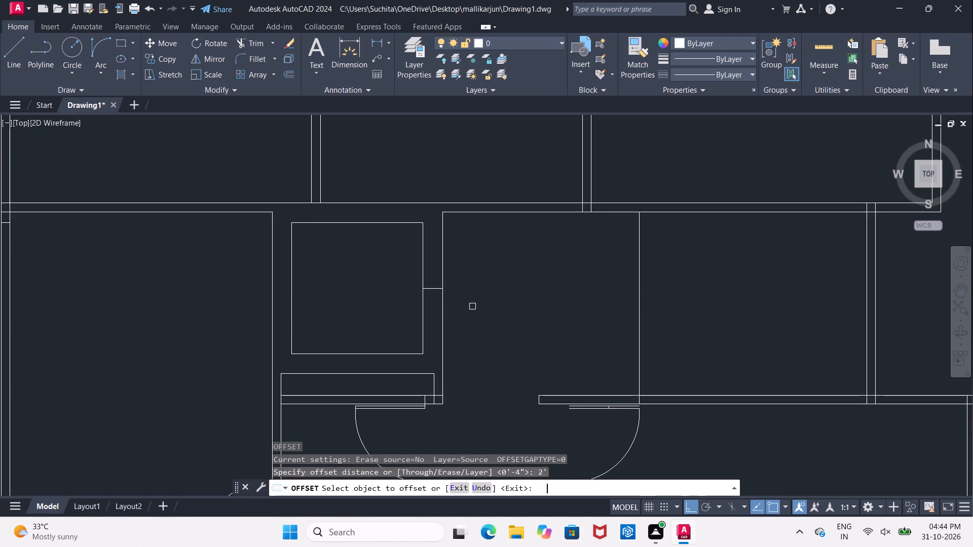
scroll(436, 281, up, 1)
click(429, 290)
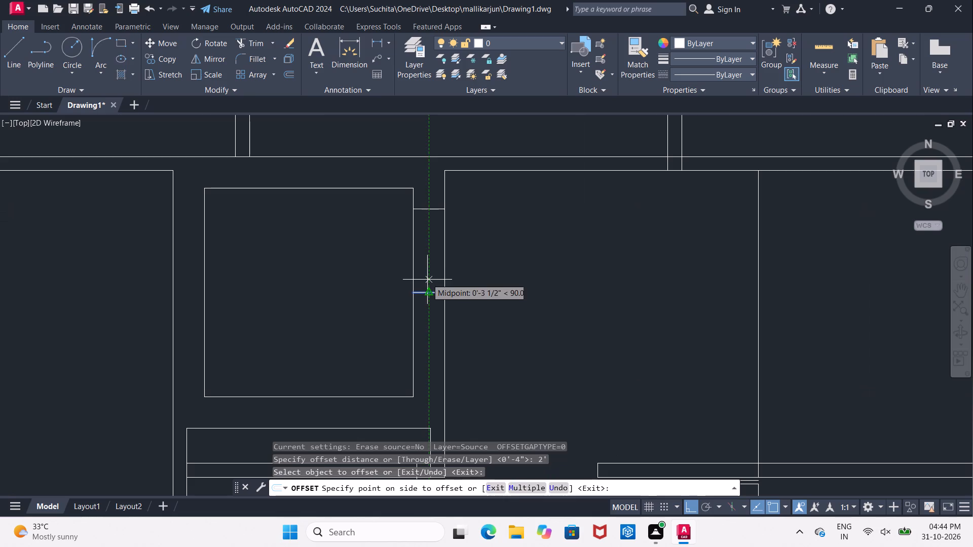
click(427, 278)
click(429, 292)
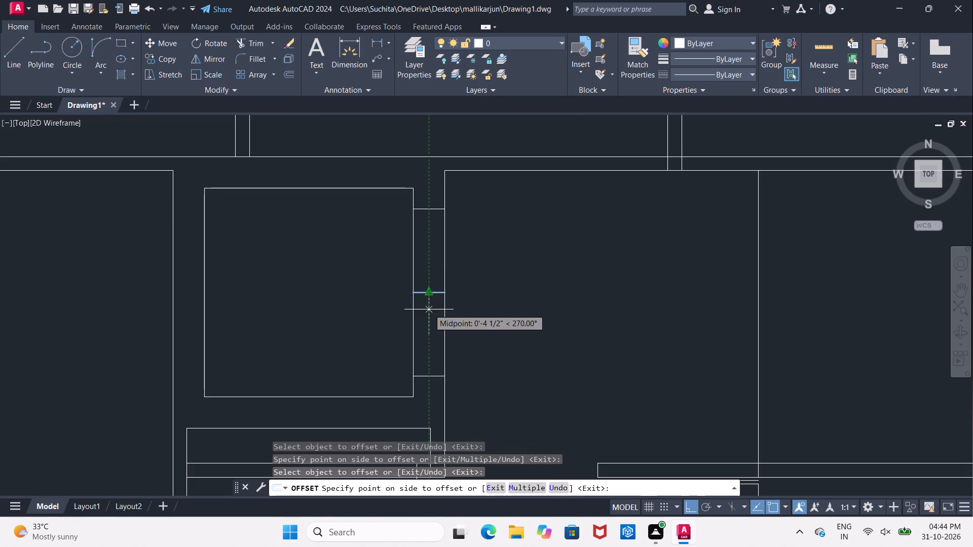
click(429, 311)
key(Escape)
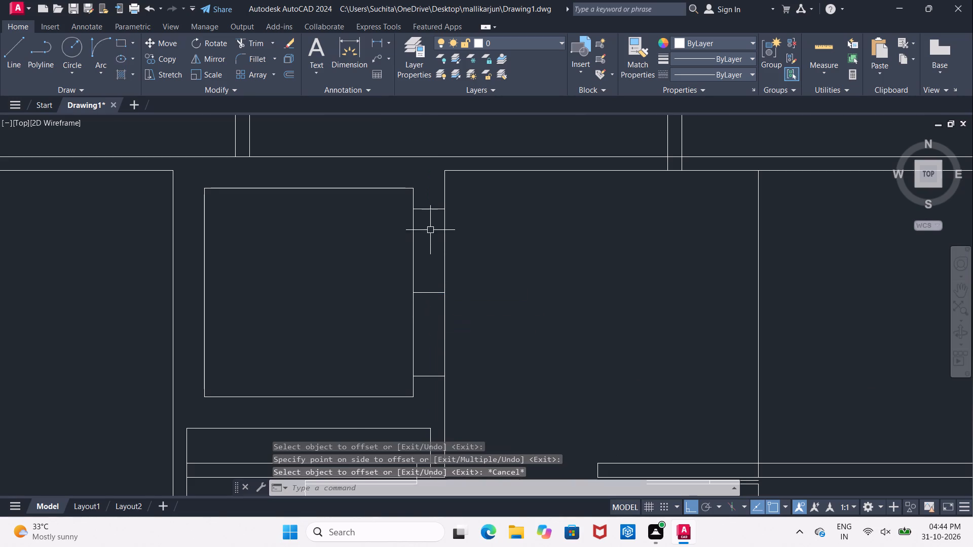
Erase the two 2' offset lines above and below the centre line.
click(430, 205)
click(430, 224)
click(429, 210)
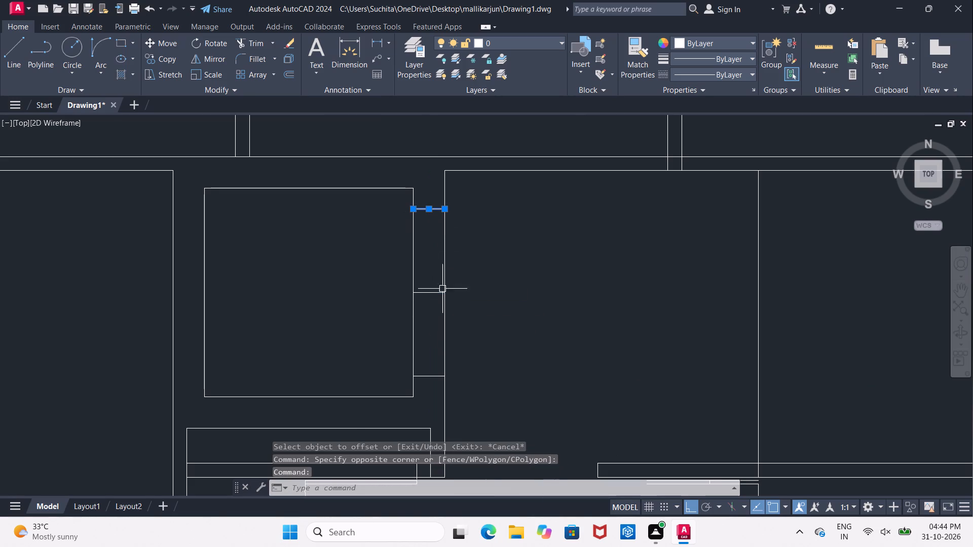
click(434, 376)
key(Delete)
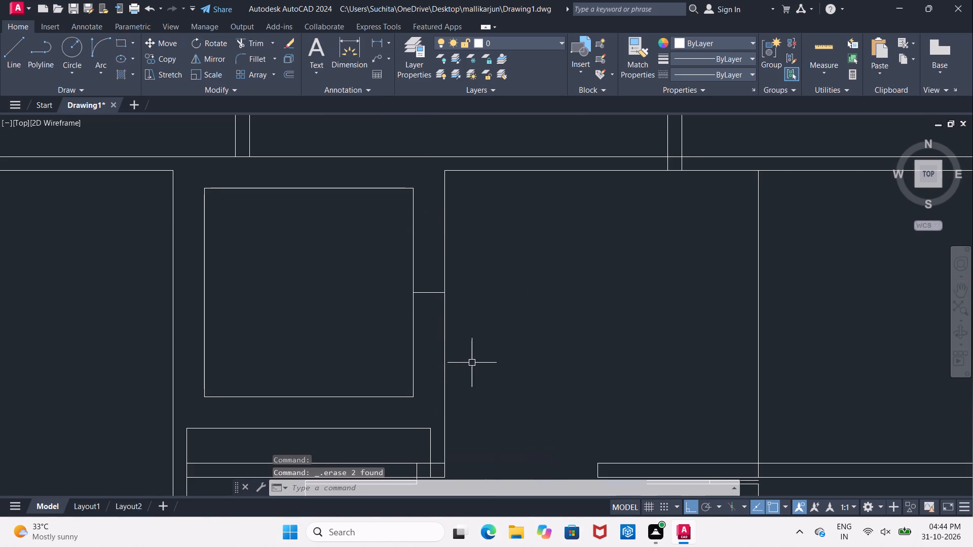
Offset the short centre line 1'8" downward and 1'8" upward in the square enclosure's right wall.
key(o)
key(Return)
text(1'8")
key(Return)
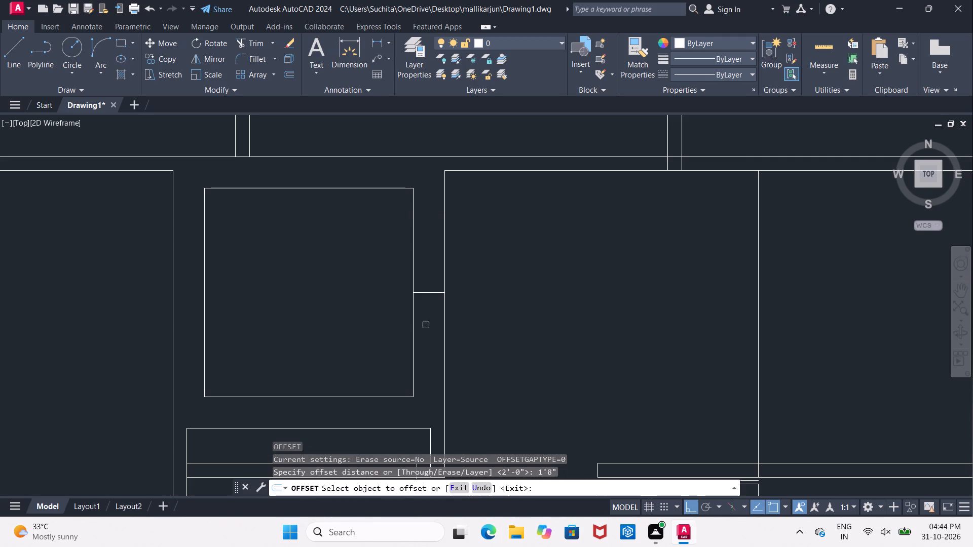
click(427, 290)
click(429, 337)
click(428, 291)
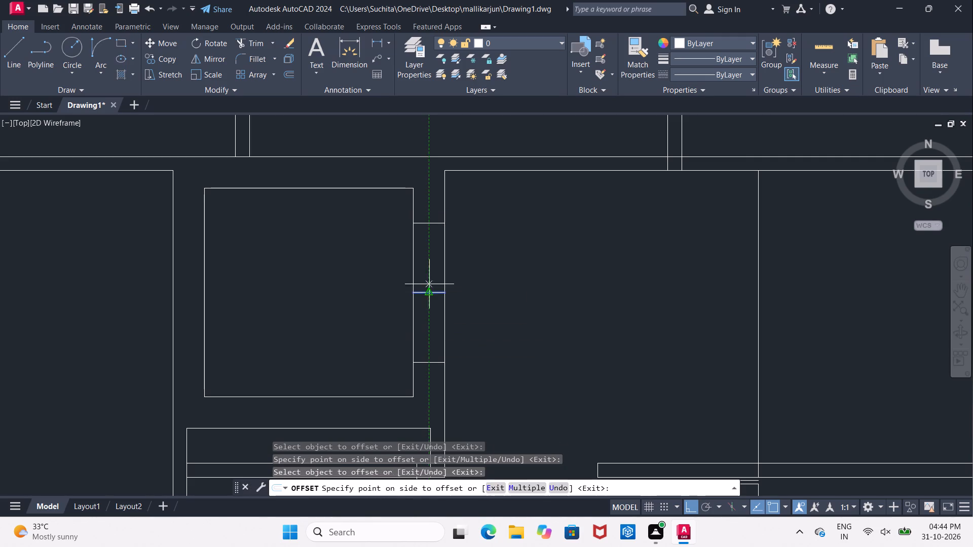
click(430, 280)
key(Escape)
Erase the short centre line between the two offset lines.
click(432, 296)
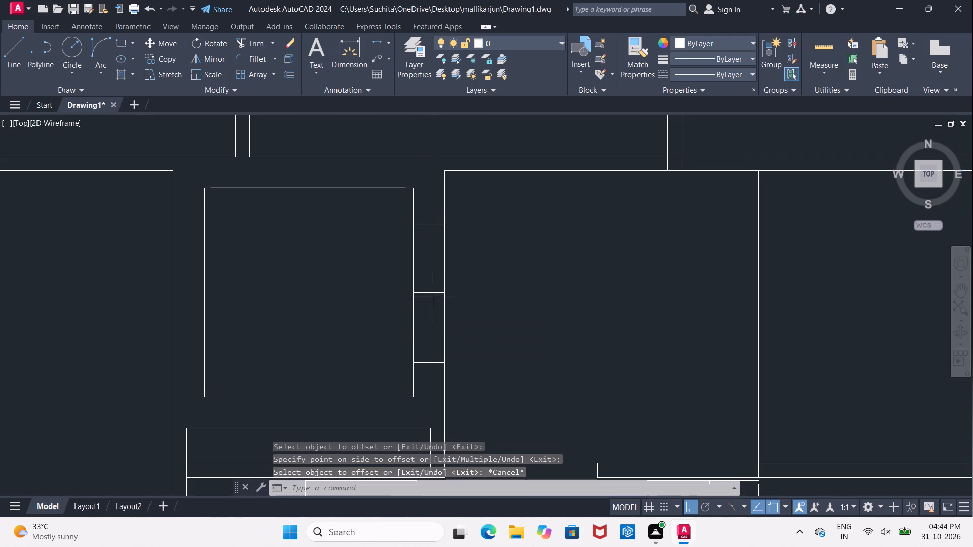
click(481, 298)
click(427, 293)
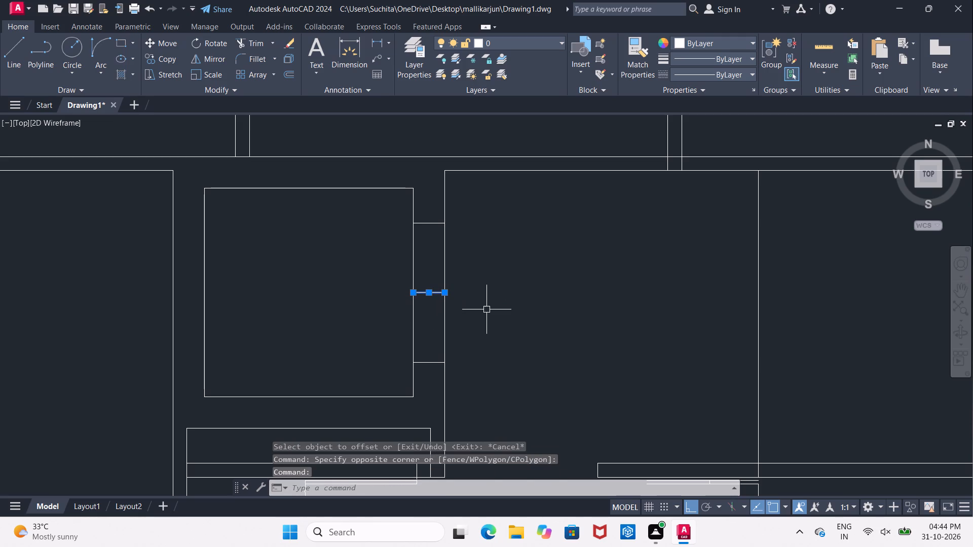
key(Delete)
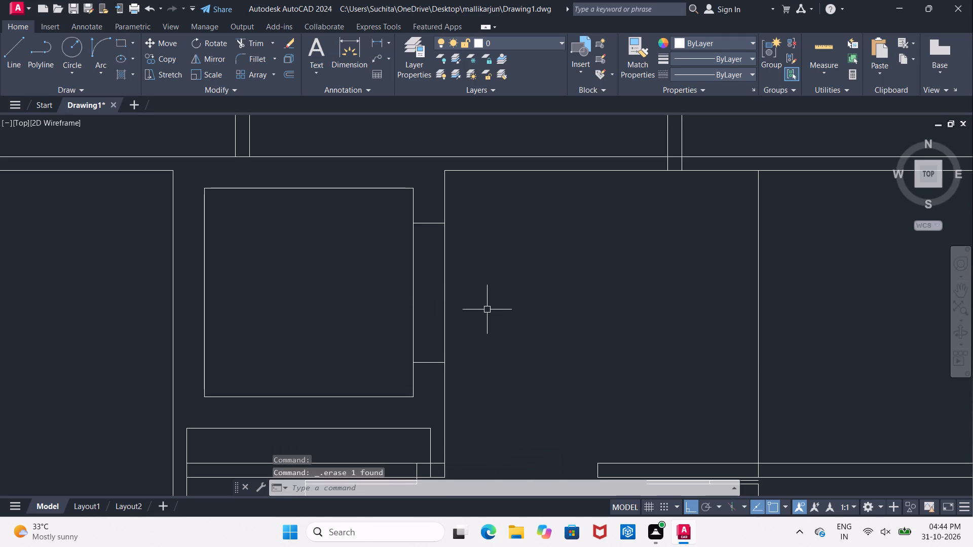
Trim the enclosure's outer right wall line between the two offset lines to form the opening.
text(TR)
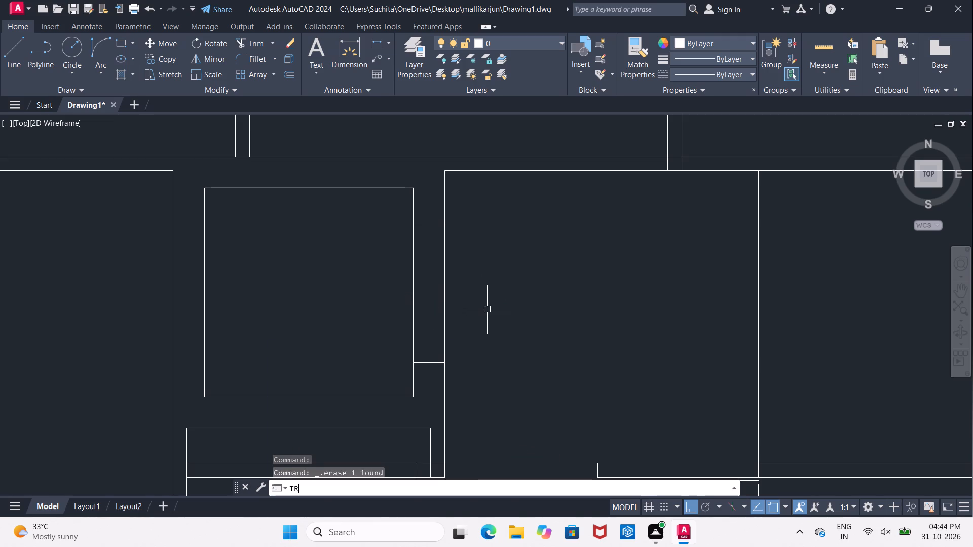
key(space)
key(space)
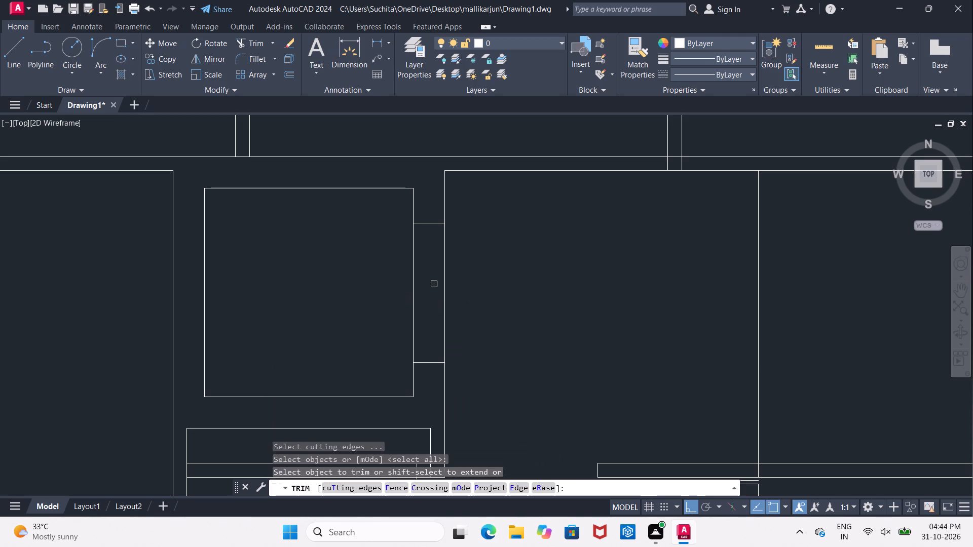
click(443, 268)
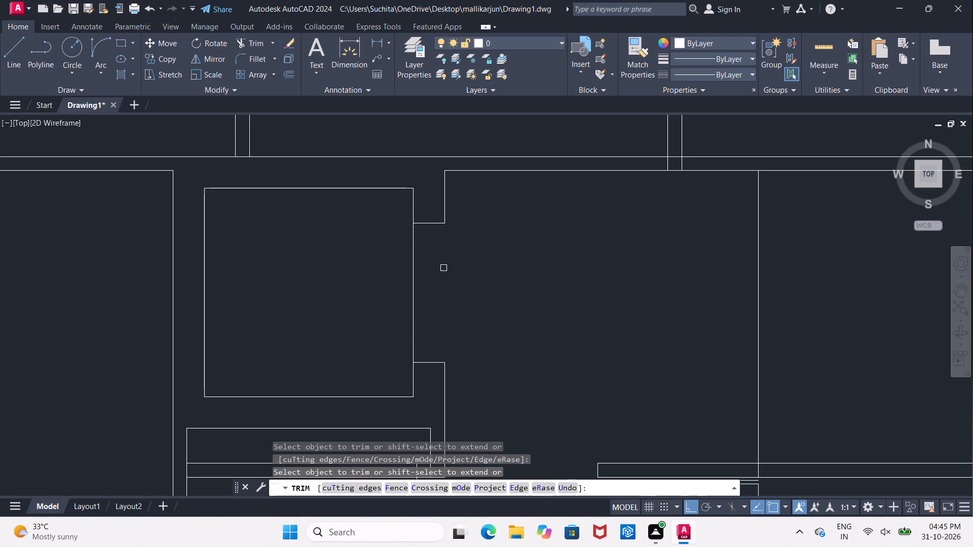
Extend both lines of the upper rooms' unfinished horizontal wall to the inner line of the narrow right-hand room's left wall.
scroll(443, 268, down, 2)
middle_drag(559, 277, 559, 287)
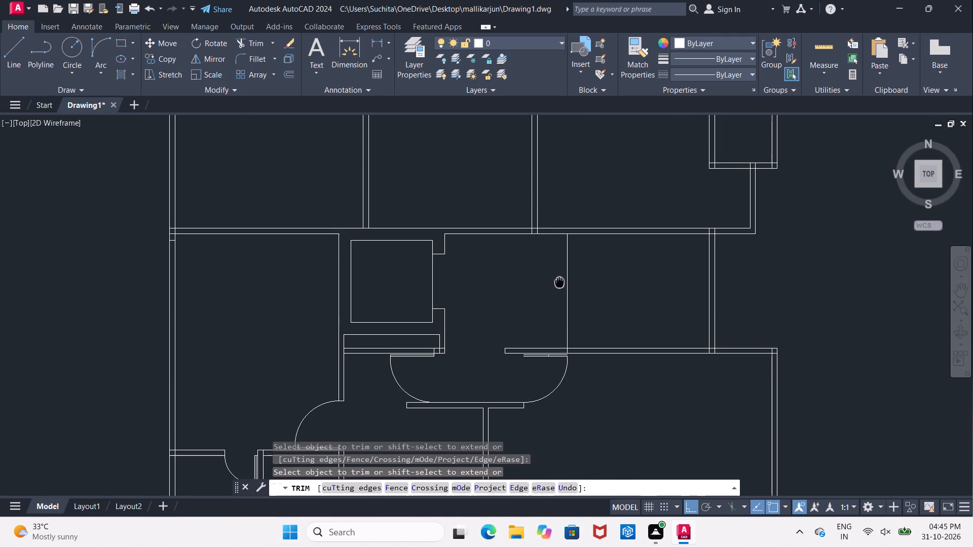
middle_drag(559, 287, 505, 302)
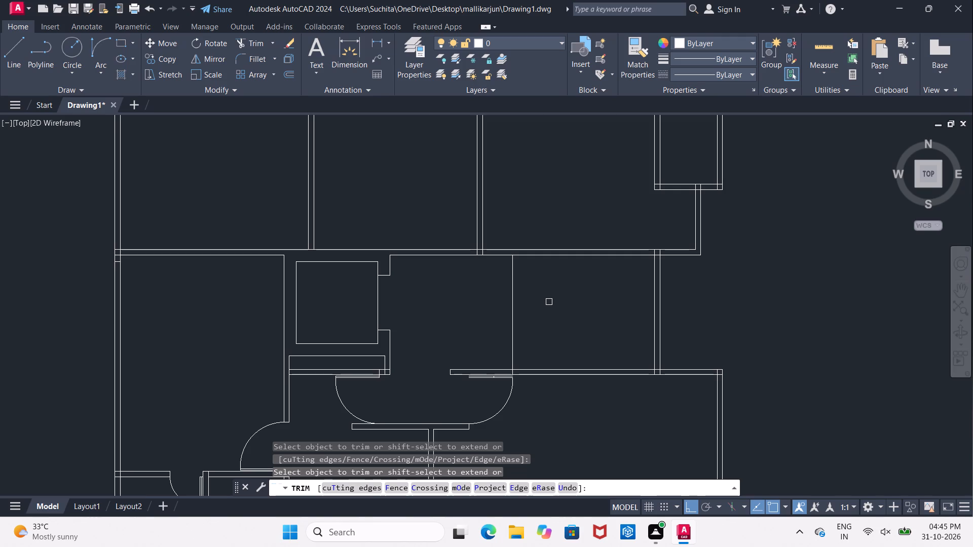
middle_drag(548, 302, 511, 321)
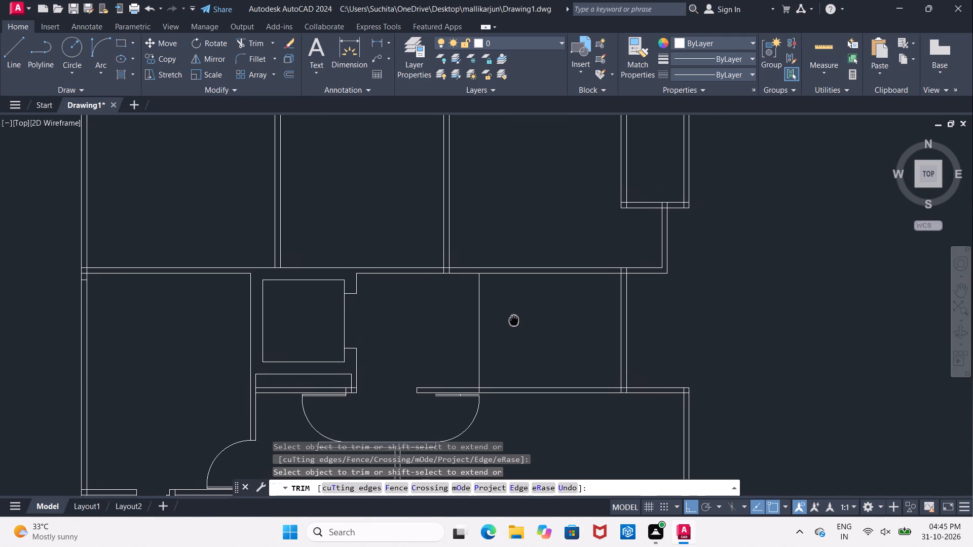
middle_drag(511, 321, 461, 305)
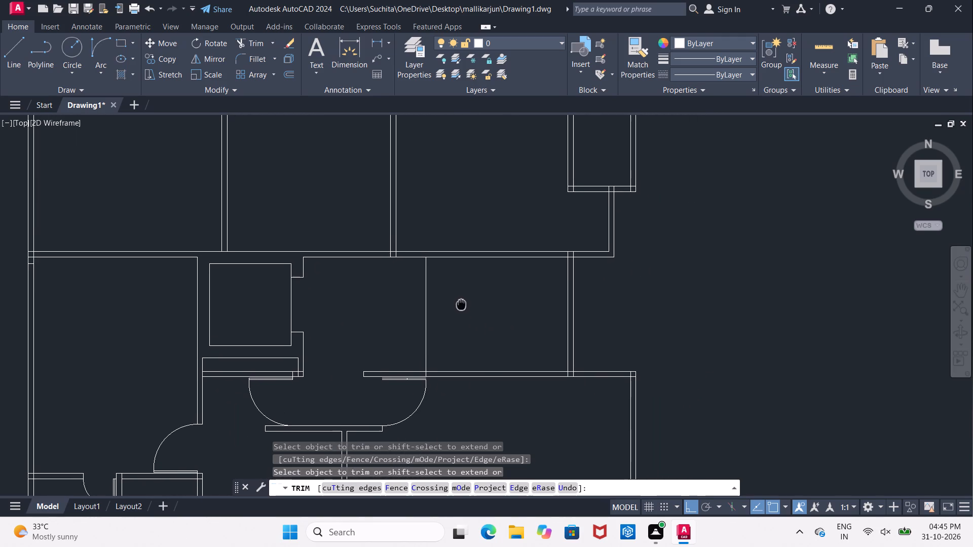
middle_drag(461, 305, 463, 348)
scroll(463, 348, down, 2)
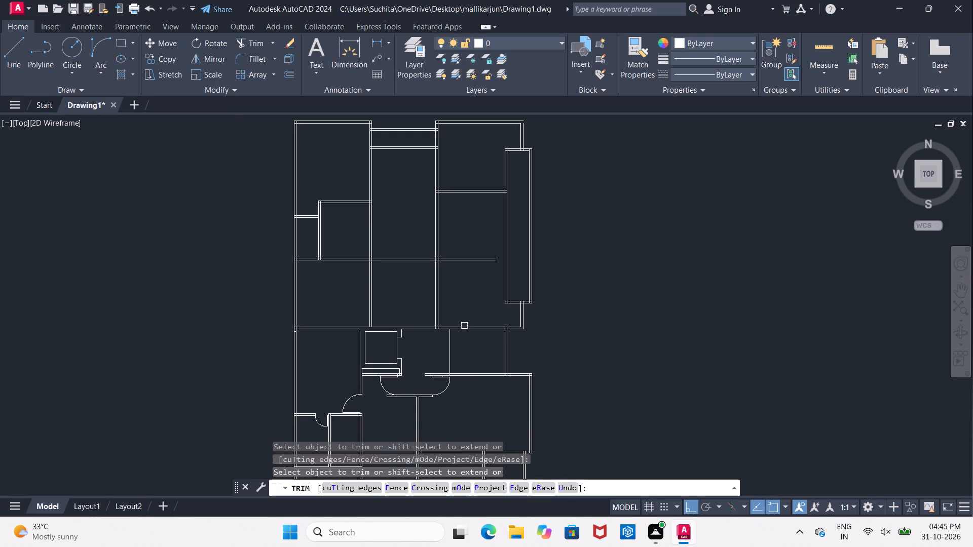
scroll(467, 271, up, 3)
middle_drag(494, 235, 457, 242)
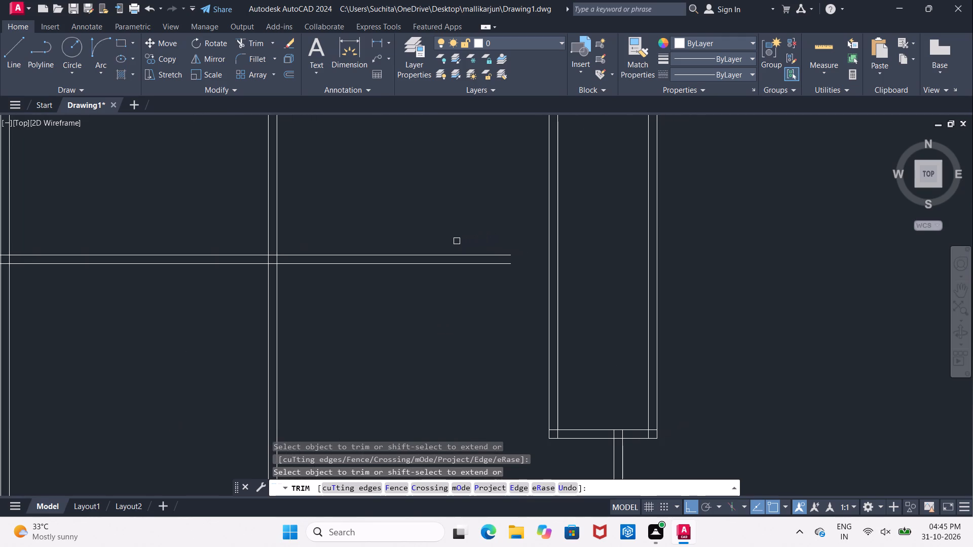
key(Escape)
key(Escape)
text(EX)
key(space)
key(space)
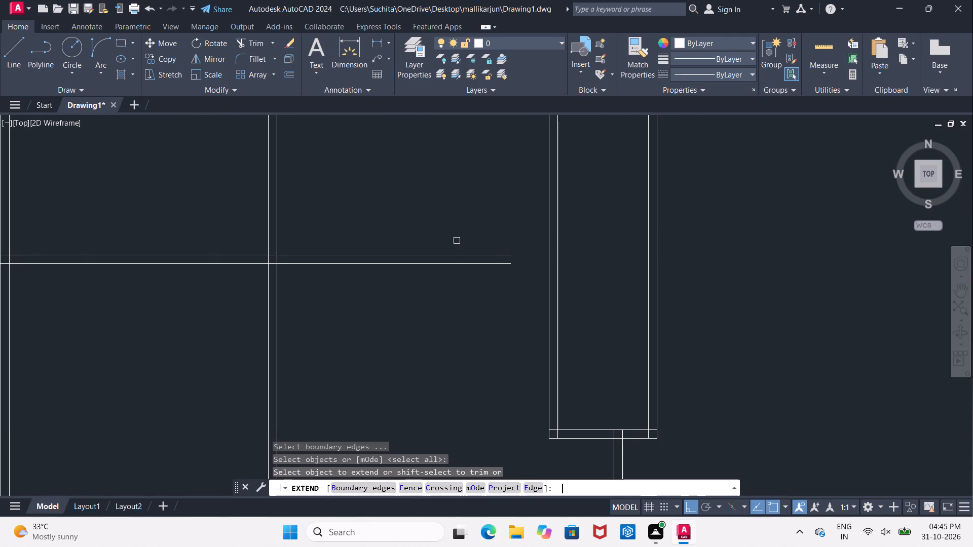
click(479, 266)
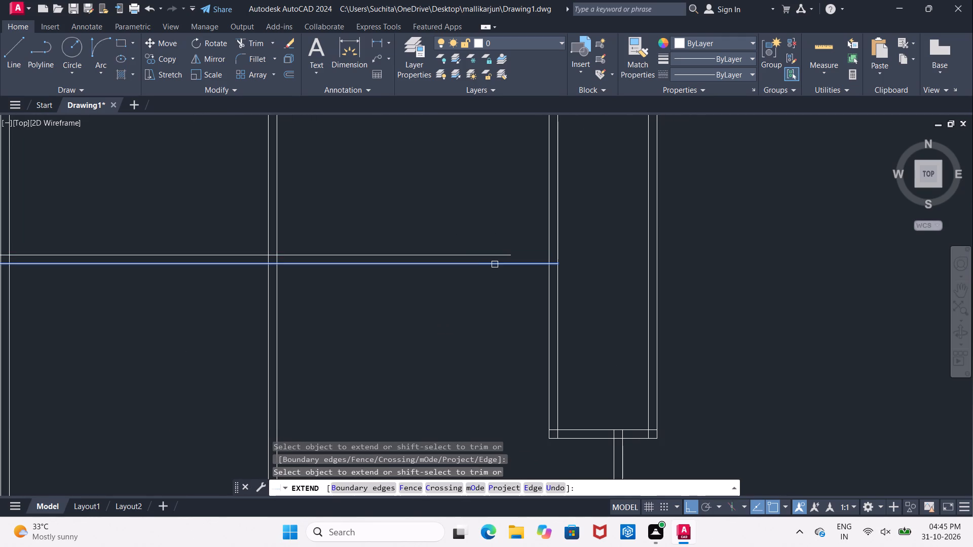
click(495, 264)
click(495, 256)
click(498, 256)
Examine the overall plan, the passage doors and the free end of the right passage wall.
scroll(498, 256, down, 1)
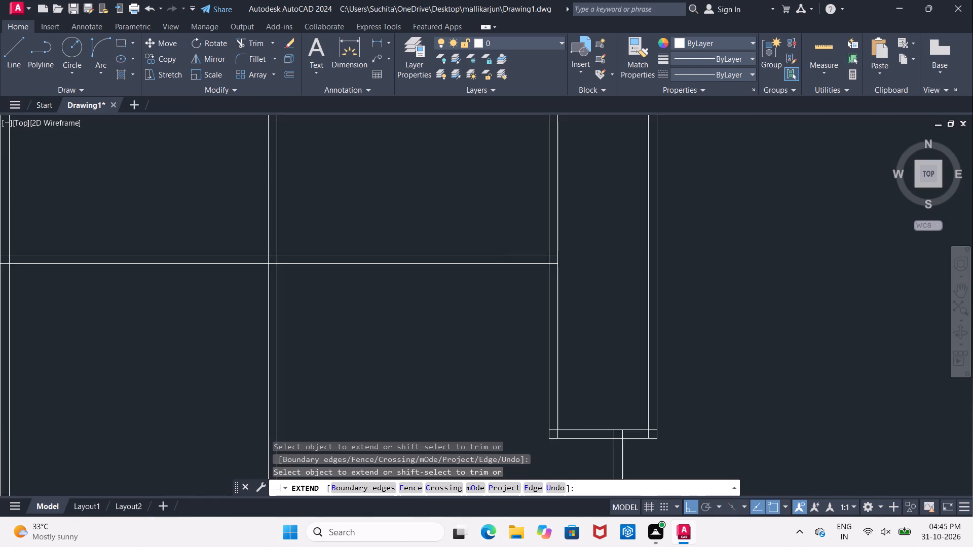
scroll(498, 256, down, 2)
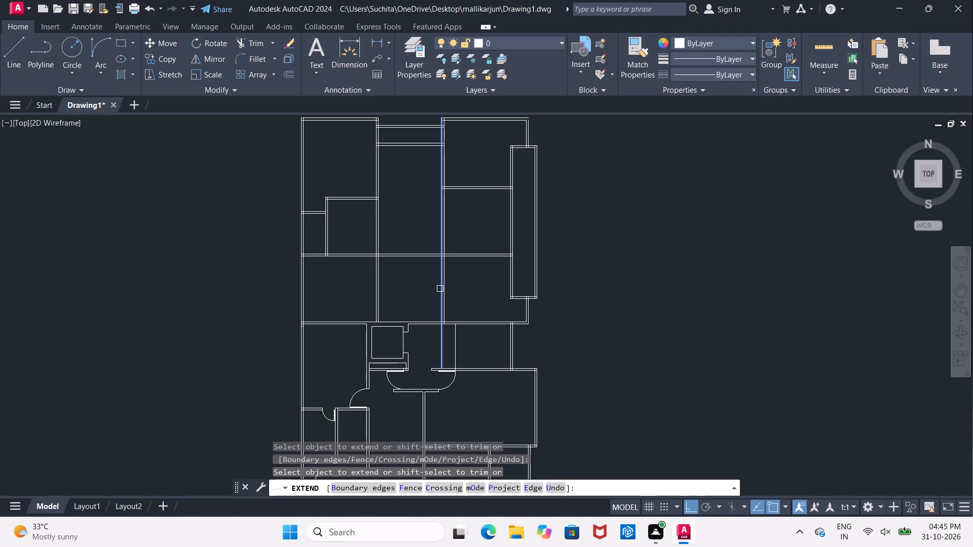
scroll(429, 378, up, 3)
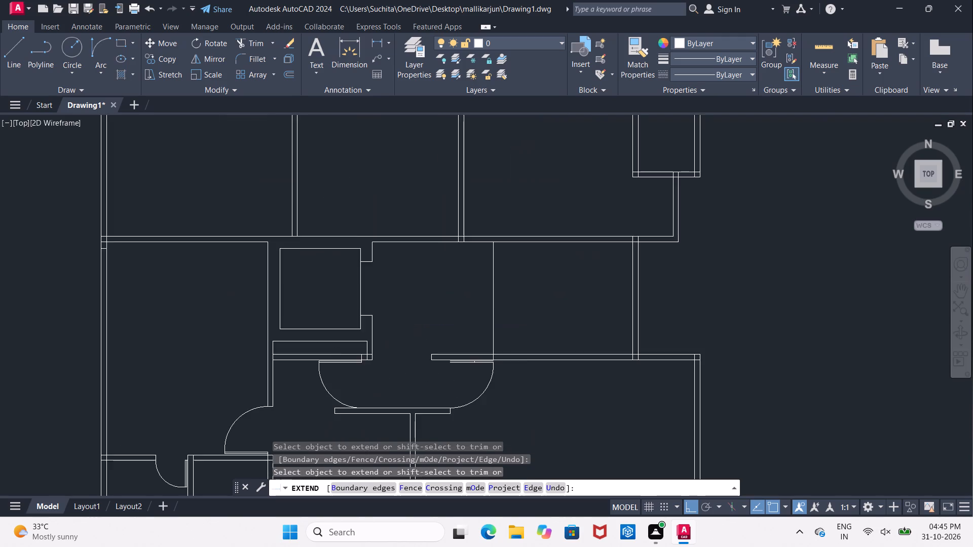
scroll(429, 376, up, 1)
key(Escape)
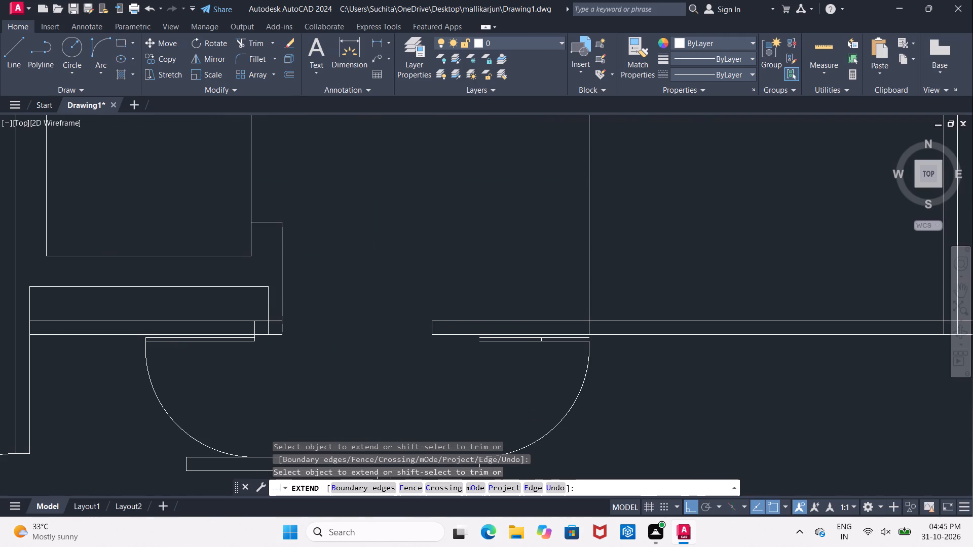
scroll(442, 341, up, 1)
click(418, 301)
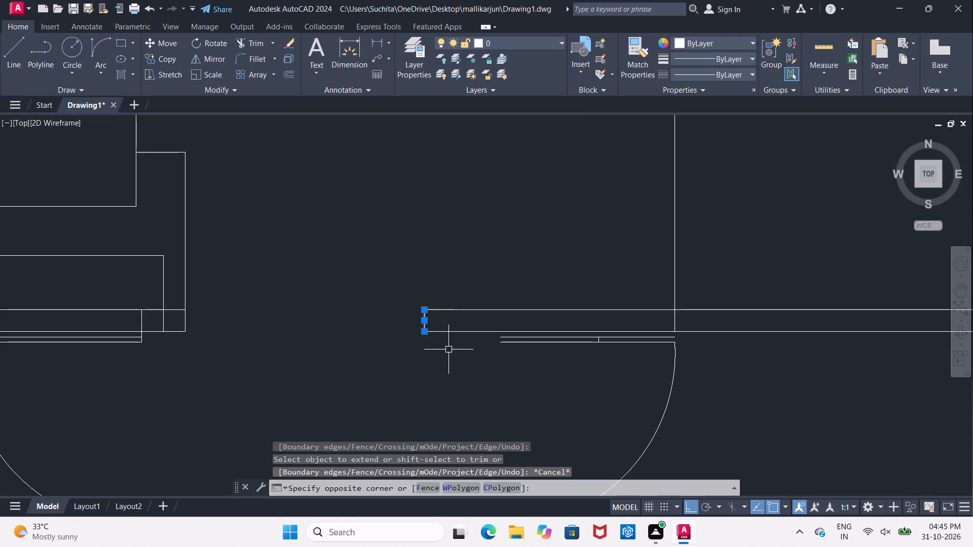
click(448, 349)
scroll(413, 289, down, 3)
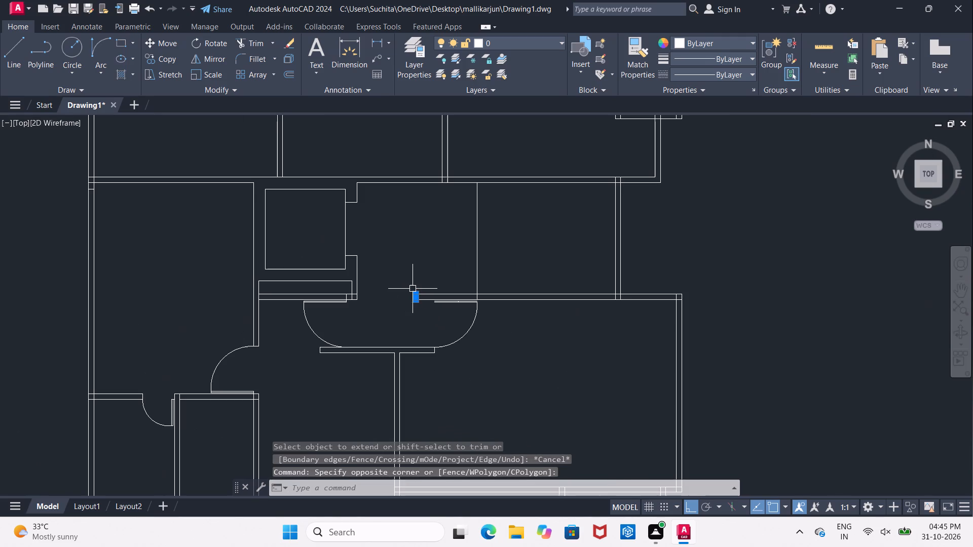
key(Escape)
scroll(422, 294, down, 1)
scroll(429, 294, up, 2)
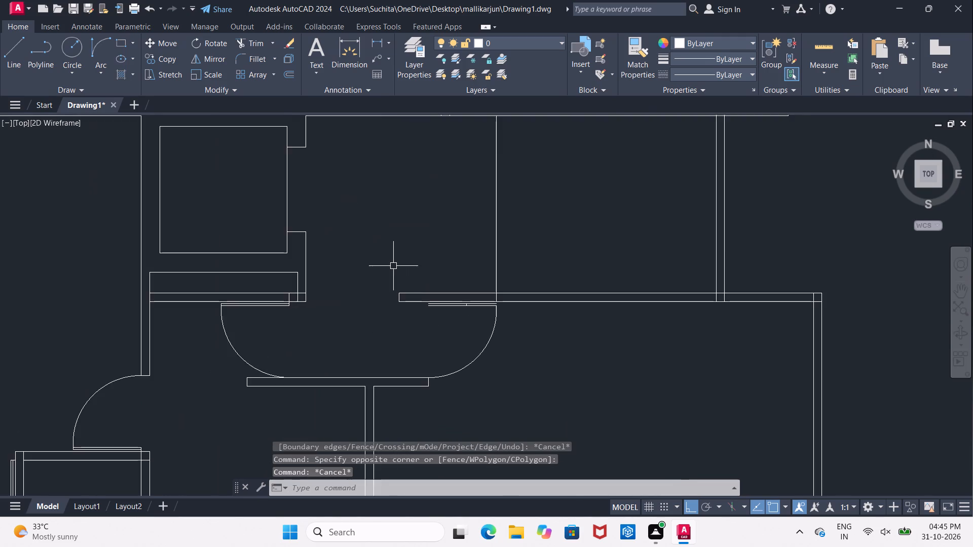
Draw a vertical line from the free end of the right passage door's leaf up across the horizontal wall above it.
scroll(393, 266, up, 1)
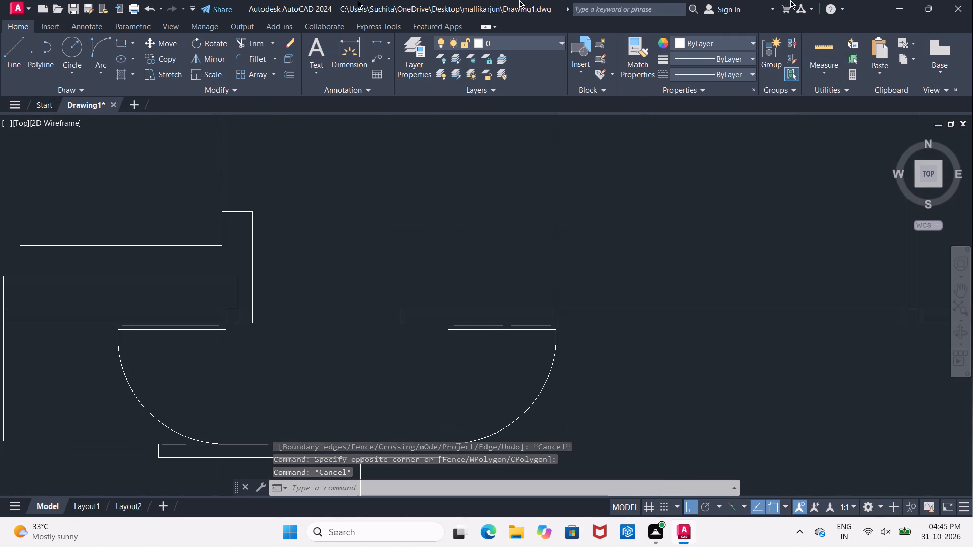
click(13, 45)
scroll(451, 329, up, 2)
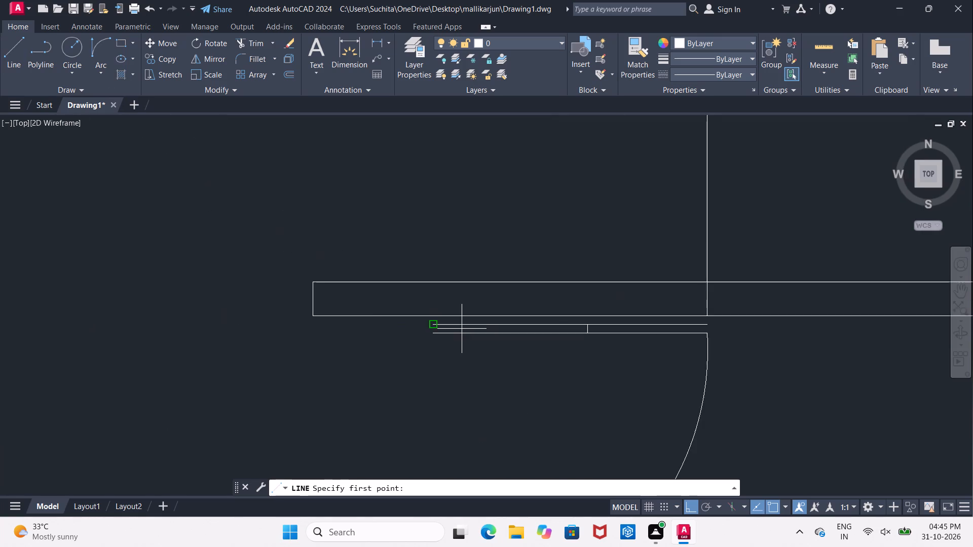
scroll(462, 329, up, 2)
click(386, 342)
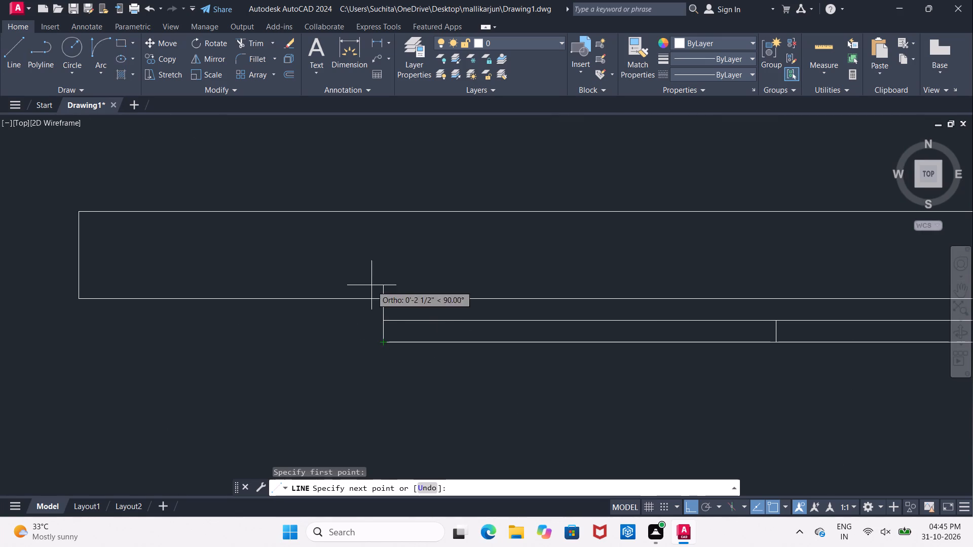
click(382, 203)
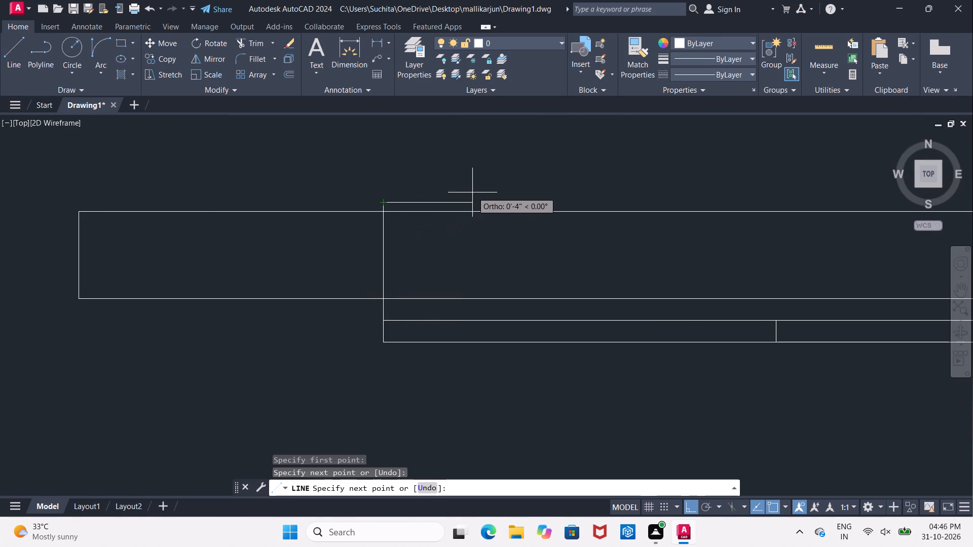
key(Escape)
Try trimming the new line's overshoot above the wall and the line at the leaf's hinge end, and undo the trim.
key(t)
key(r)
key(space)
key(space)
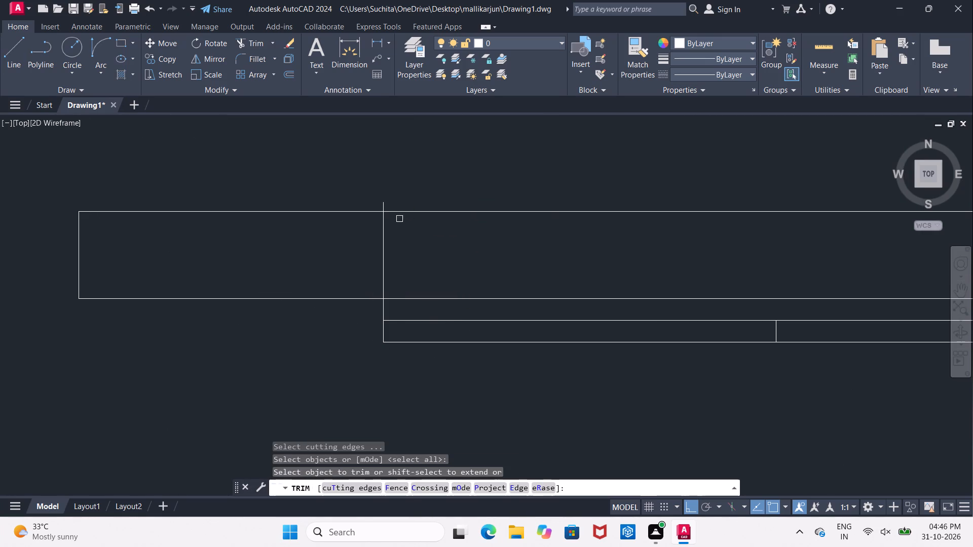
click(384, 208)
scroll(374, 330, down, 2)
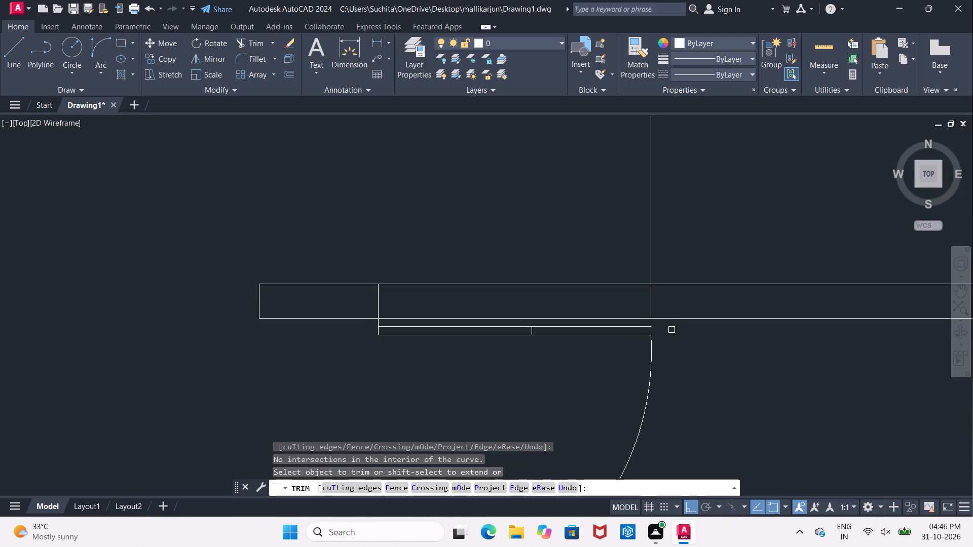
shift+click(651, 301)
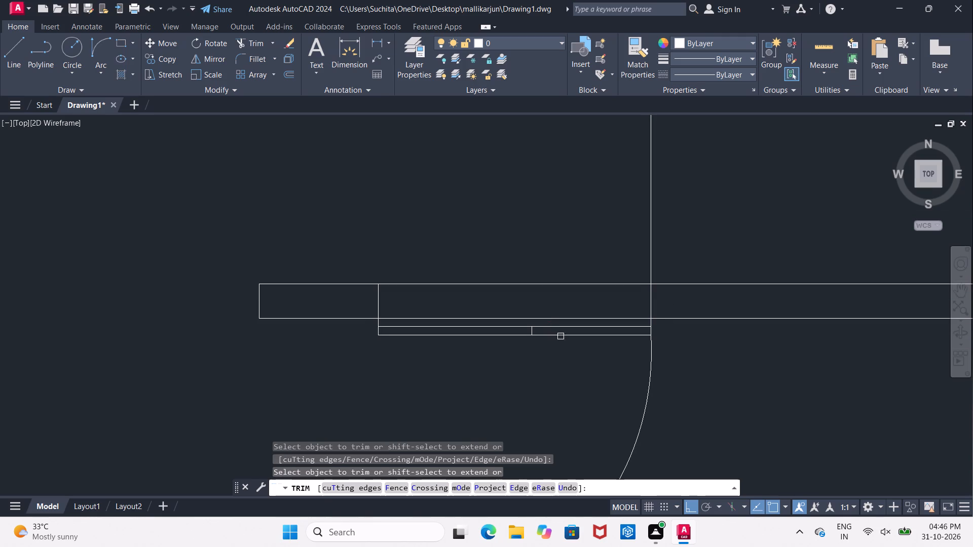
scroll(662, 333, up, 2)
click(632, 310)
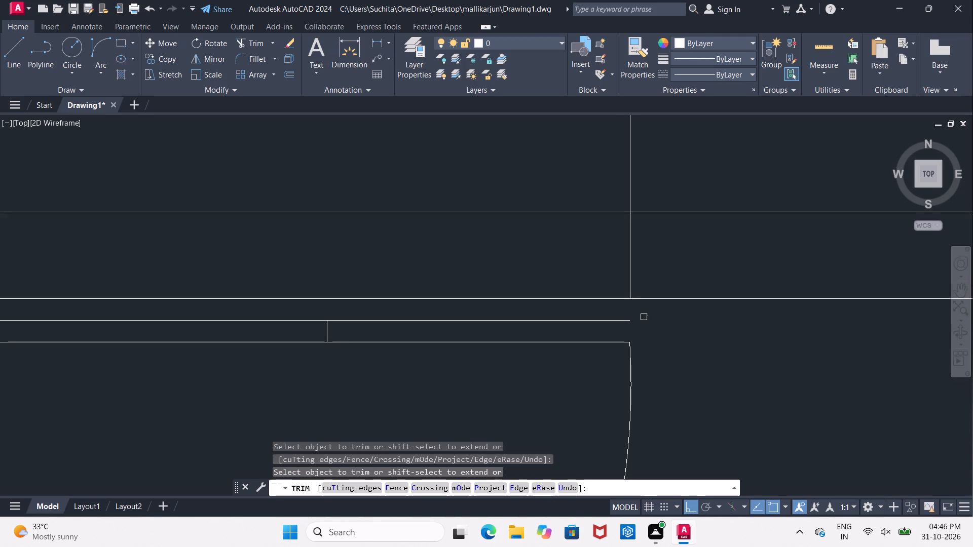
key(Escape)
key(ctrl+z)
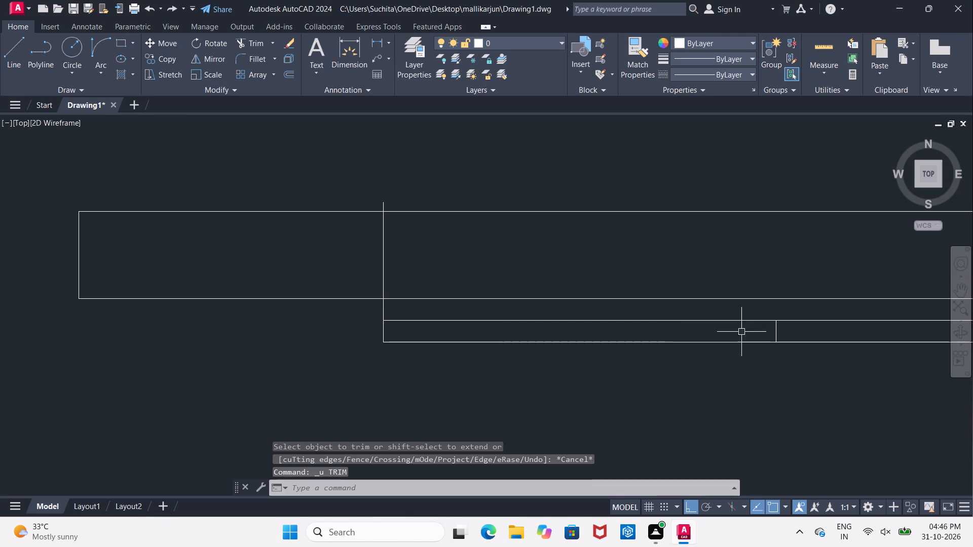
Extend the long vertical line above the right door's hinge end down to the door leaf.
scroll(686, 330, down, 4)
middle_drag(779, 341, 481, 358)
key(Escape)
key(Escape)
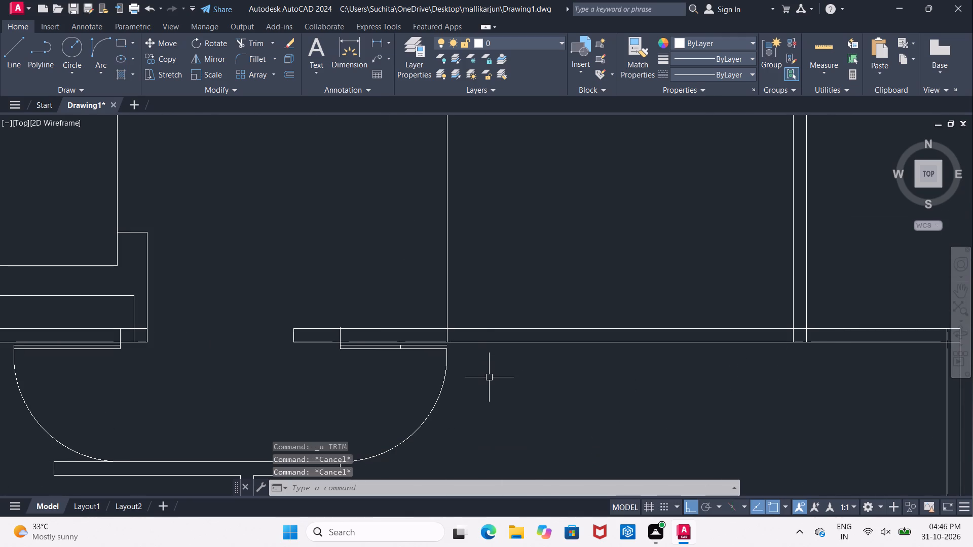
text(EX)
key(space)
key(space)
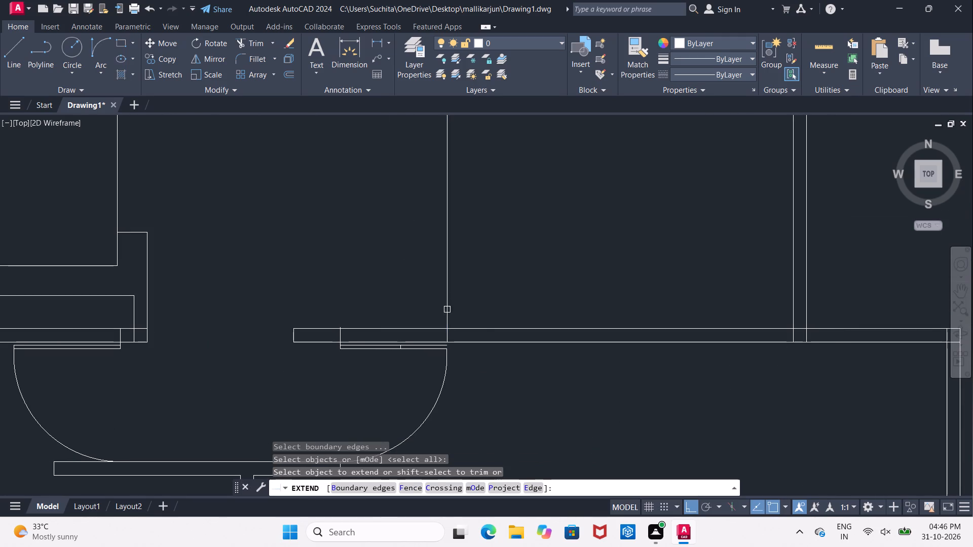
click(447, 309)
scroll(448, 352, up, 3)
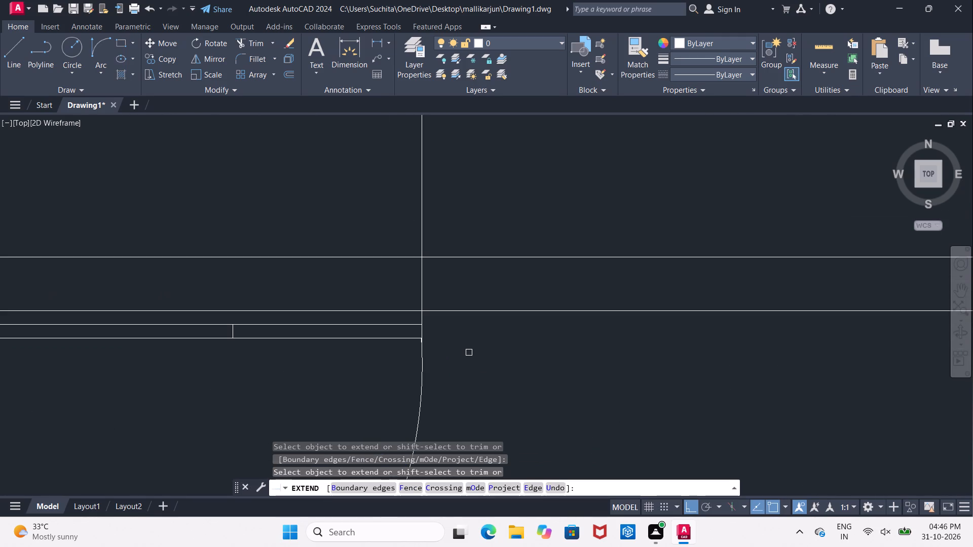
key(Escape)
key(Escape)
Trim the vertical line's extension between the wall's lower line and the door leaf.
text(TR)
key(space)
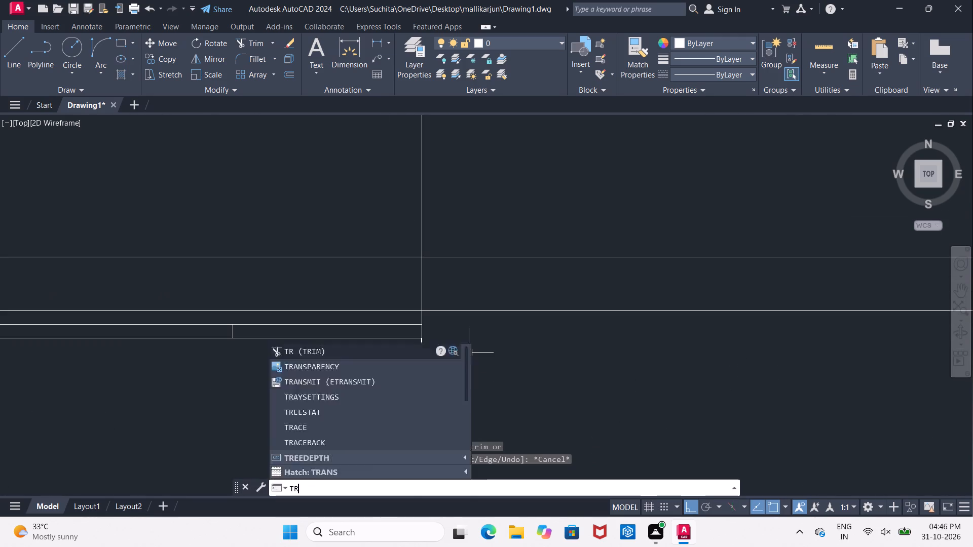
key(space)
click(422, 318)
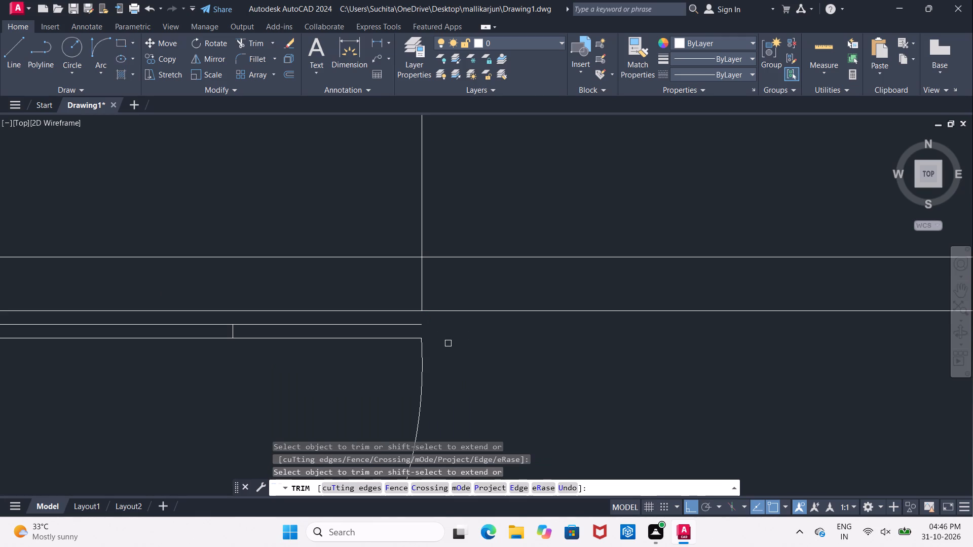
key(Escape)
Draw a short vertical line closing the hinge end of the right door leaf.
scroll(460, 356, up, 3)
middle_drag(459, 366, 507, 406)
click(10, 62)
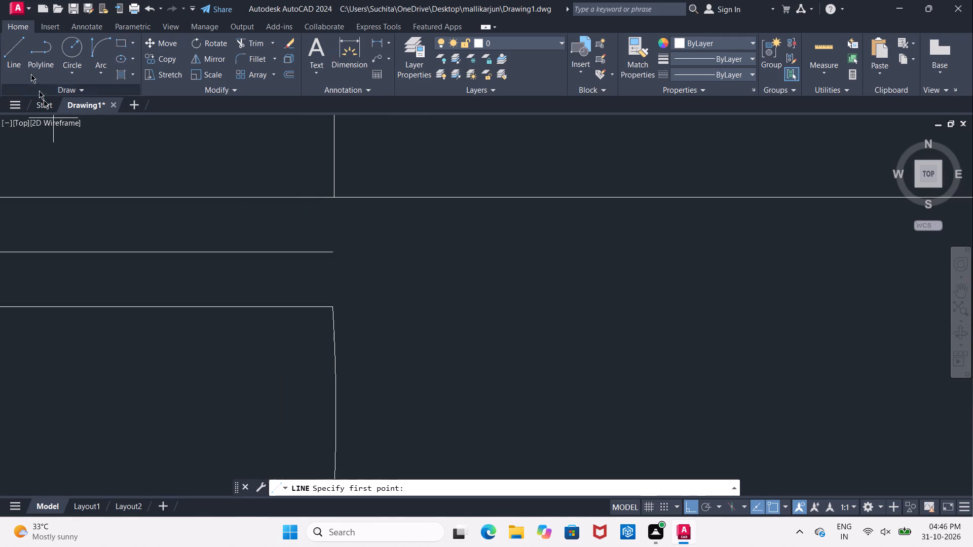
click(332, 252)
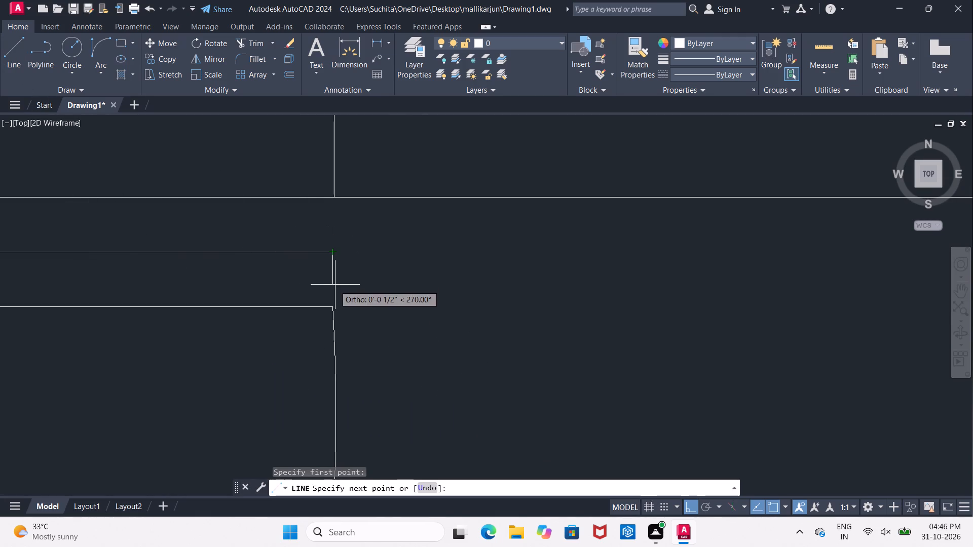
click(332, 306)
key(Escape)
Erase the short line crossing the middle of the right door leaf.
scroll(347, 302, down, 2)
scroll(427, 302, down, 1)
click(188, 297)
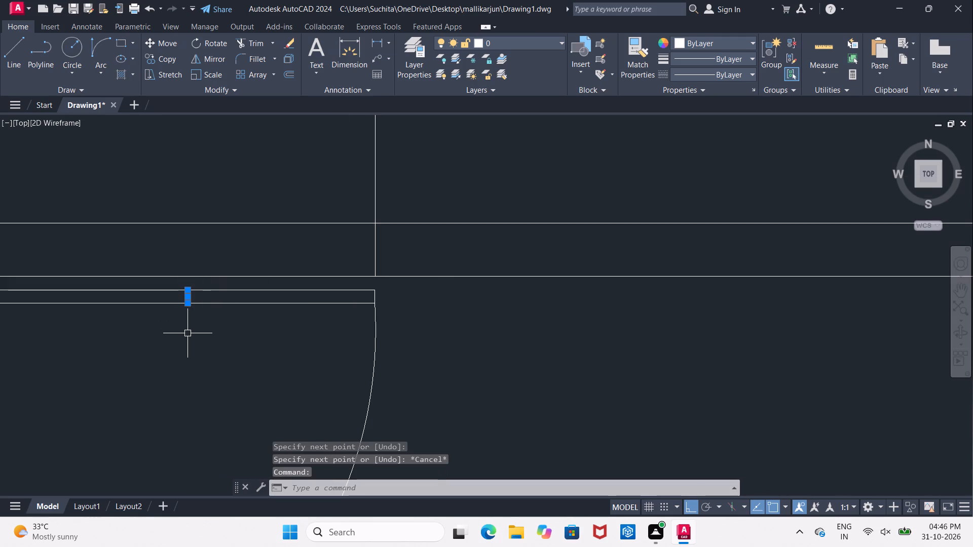
key(Delete)
Trim the vertical line at the leaf's free end above the wall and between the two wall lines.
scroll(211, 371, down, 4)
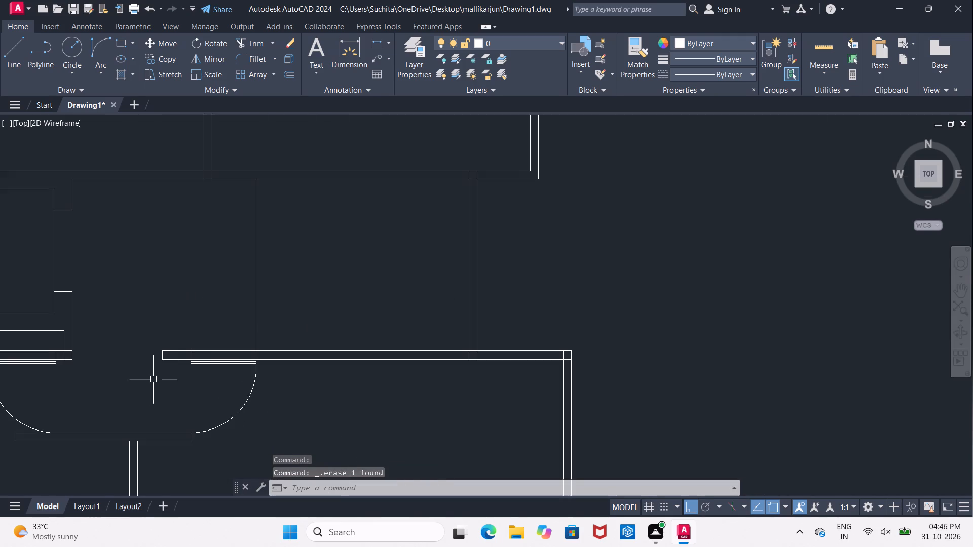
scroll(169, 362, up, 3)
scroll(253, 352, up, 2)
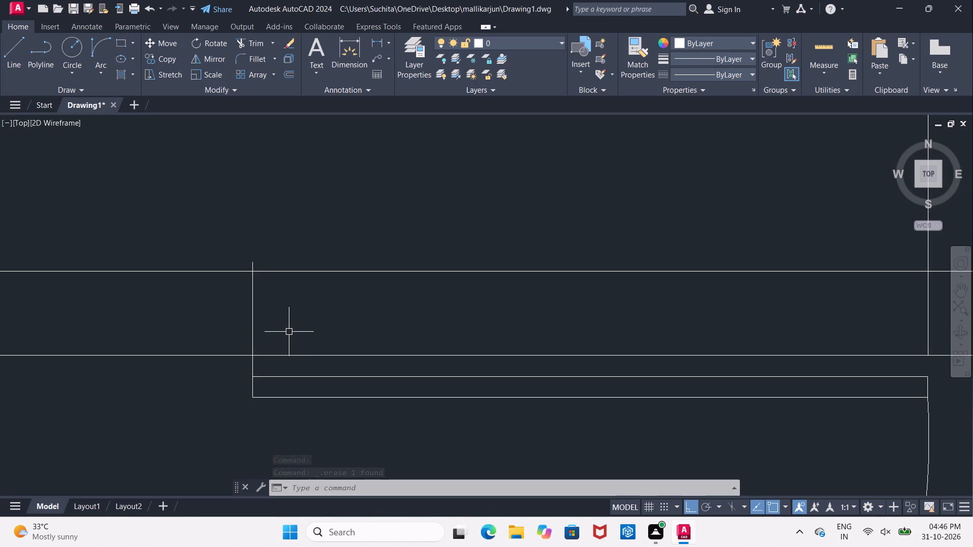
key(t)
text(R)
key(space)
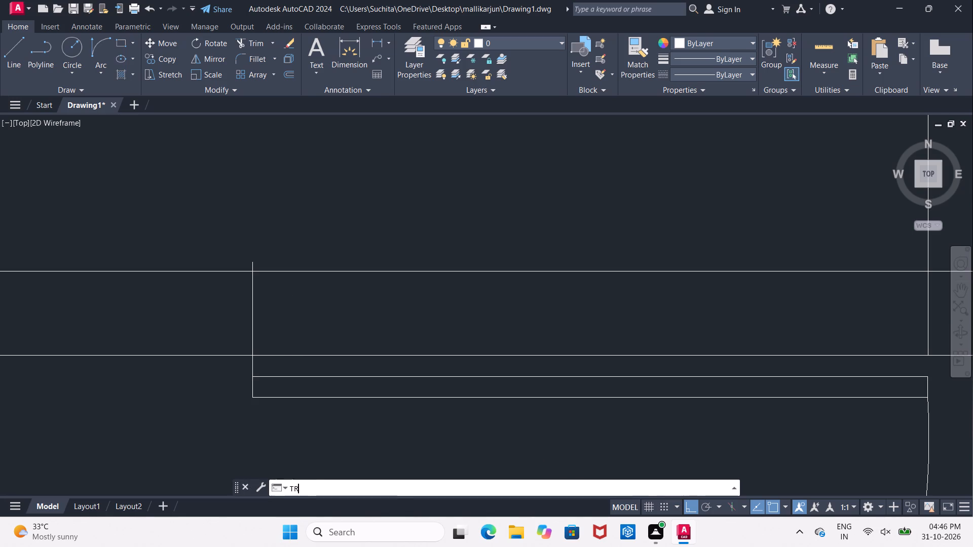
key(space)
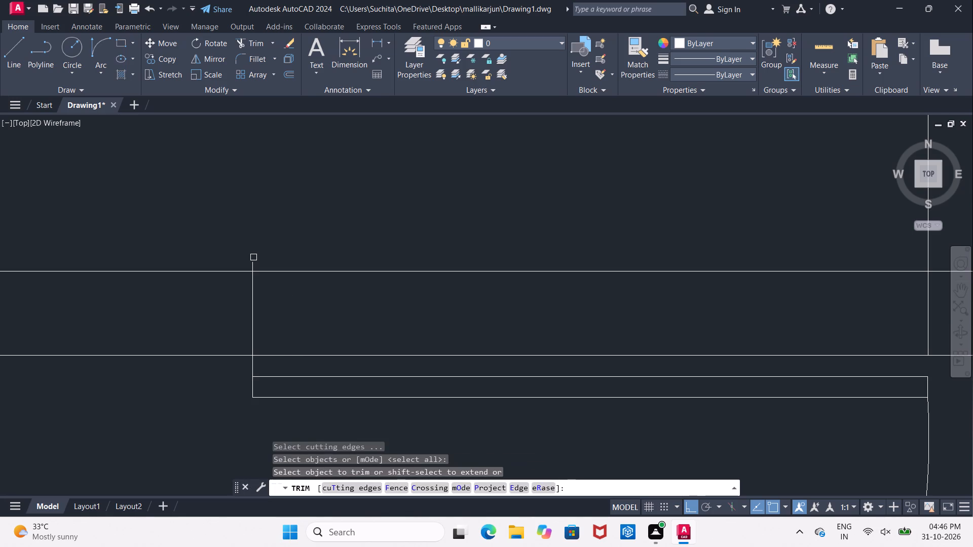
click(249, 264)
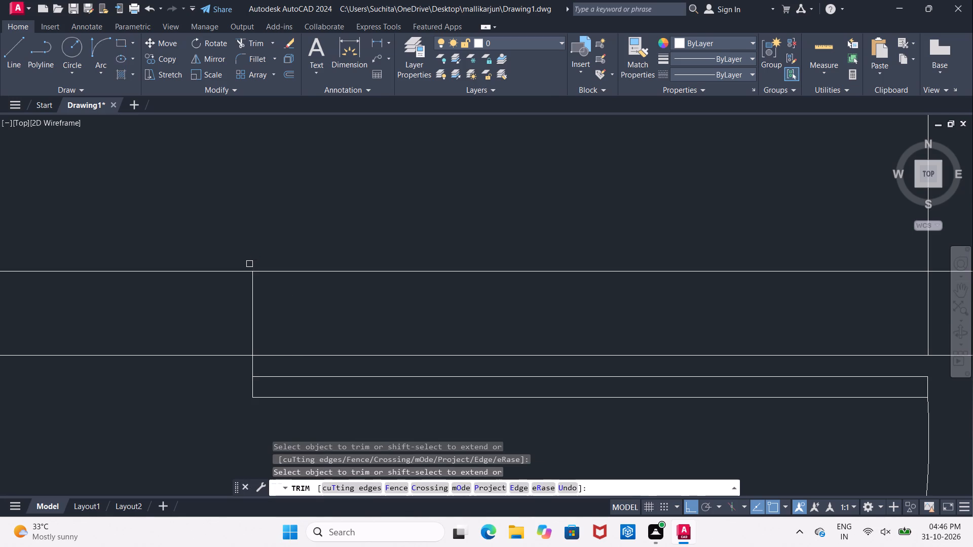
click(249, 292)
scroll(249, 293, down, 3)
scroll(192, 340, down, 1)
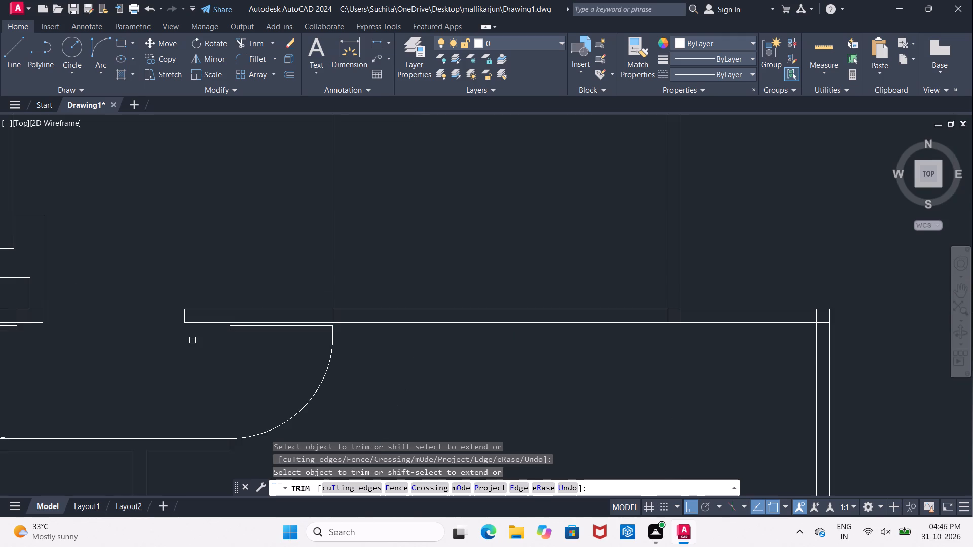
middle_drag(192, 341, 271, 328)
scroll(271, 328, down, 2)
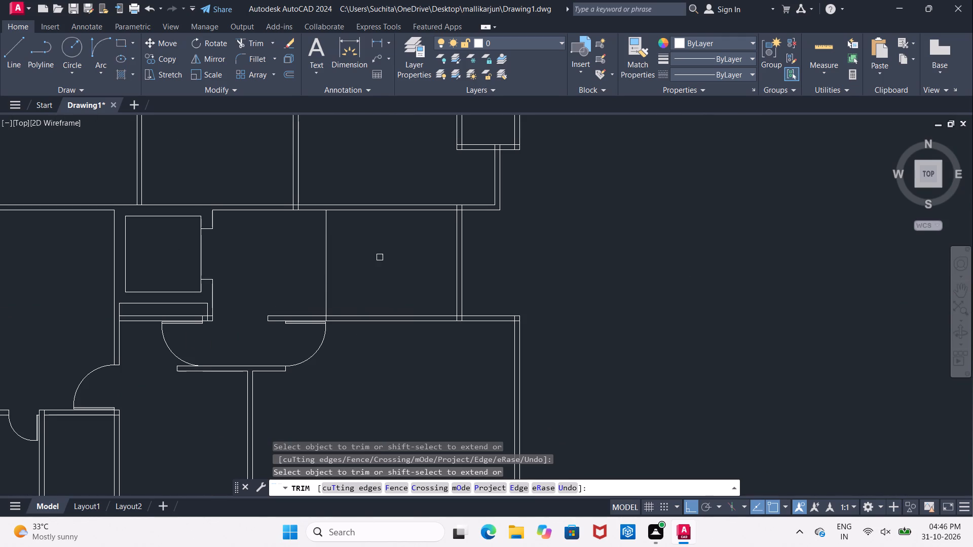
middle_drag(380, 257, 344, 282)
scroll(395, 288, up, 2)
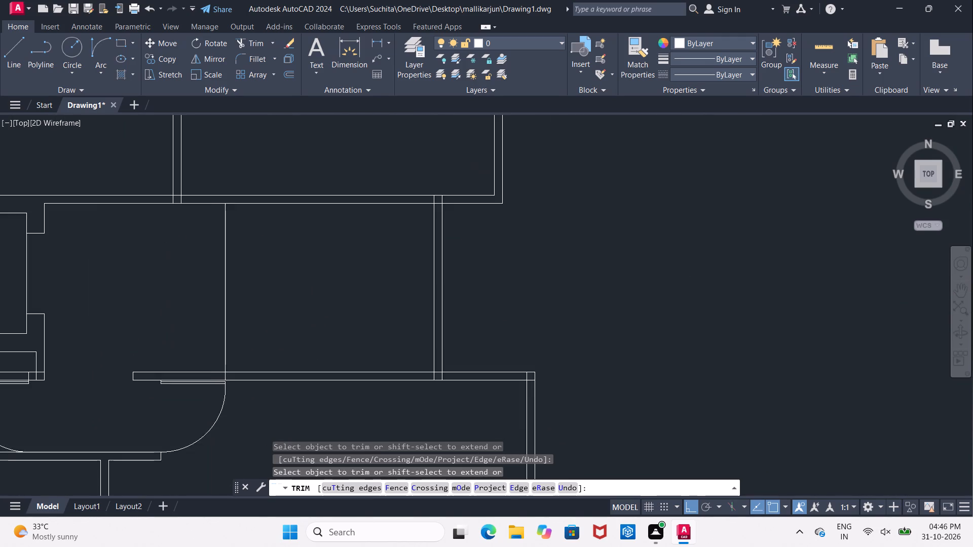
key(Escape)
Offset the inner line of the right-hand double wall 3' into the room beside the passage.
key(o)
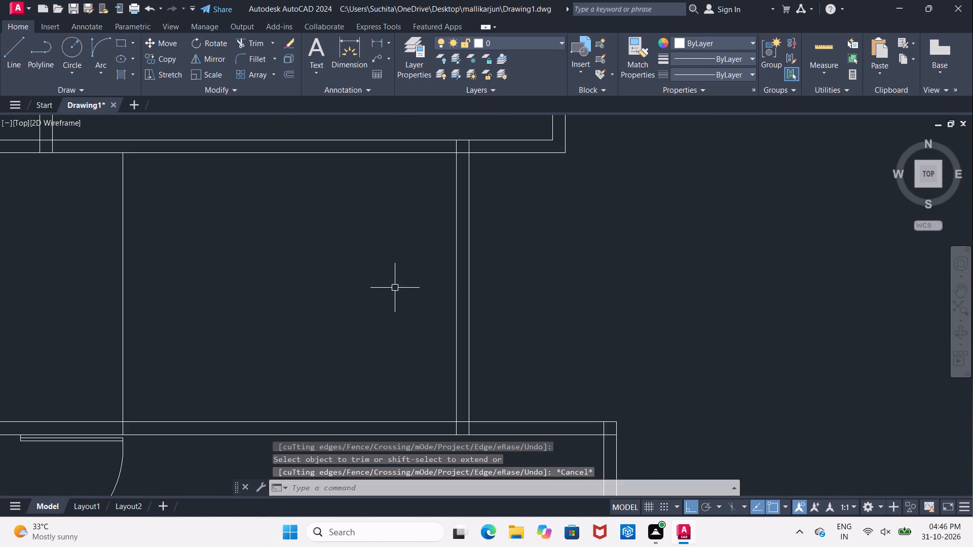
key(Return)
text(3')
key(Return)
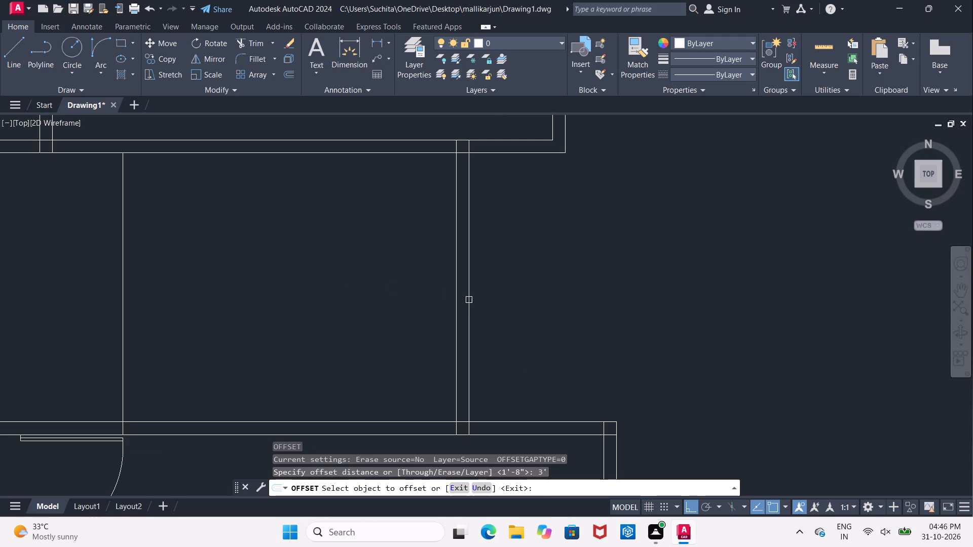
drag(458, 307, 451, 311)
click(400, 321)
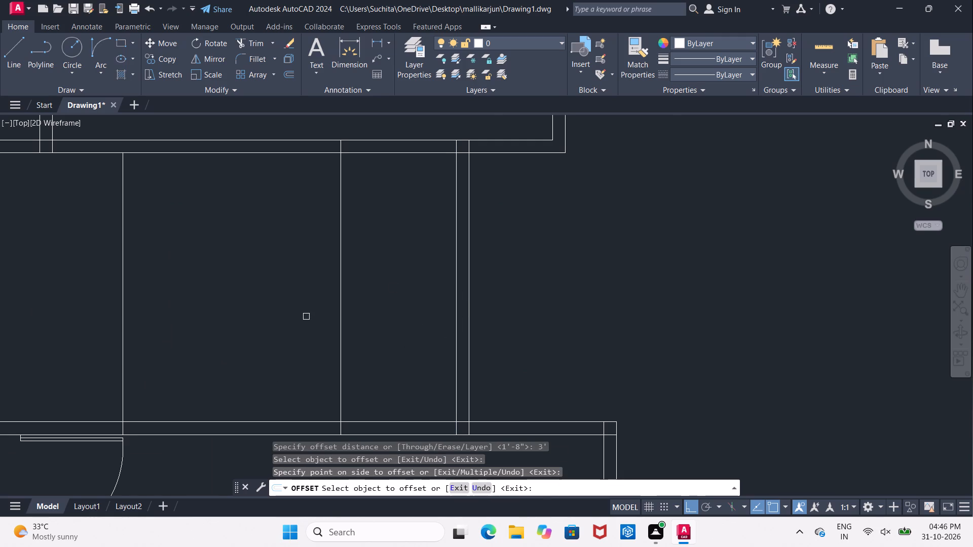
middle_drag(306, 317, 414, 323)
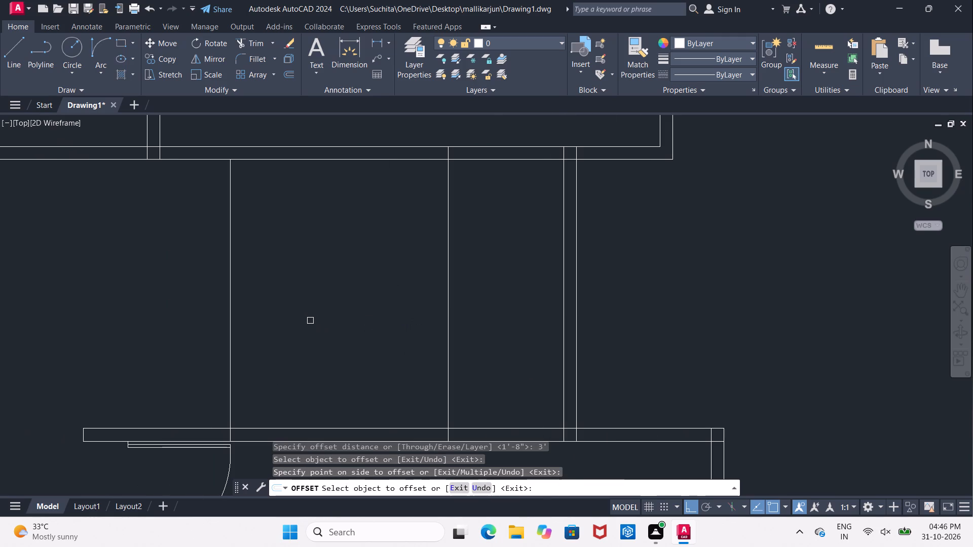
key(Escape)
Offset the long vertical line above the right door's hinge end 10" toward the right-hand double wall.
key(o)
key(Return)
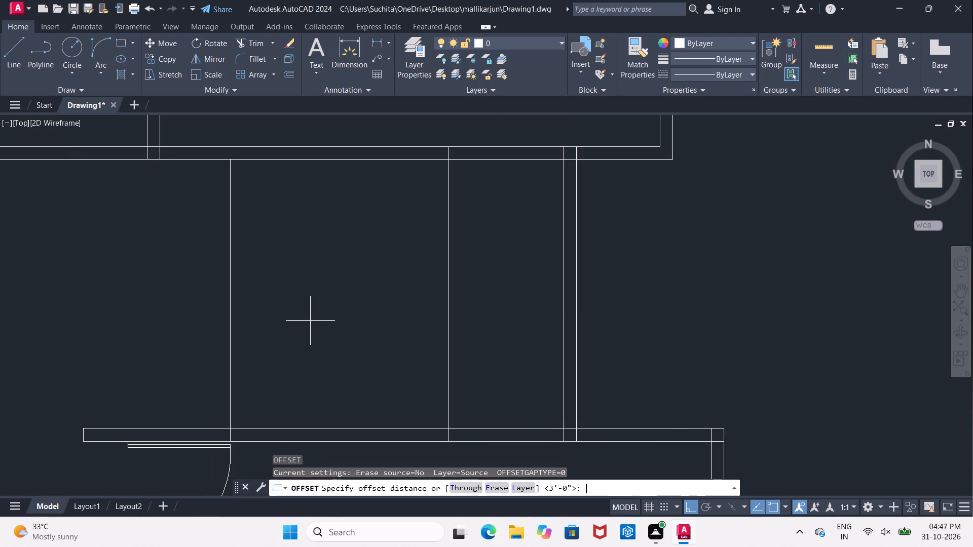
text(10")
key(Return)
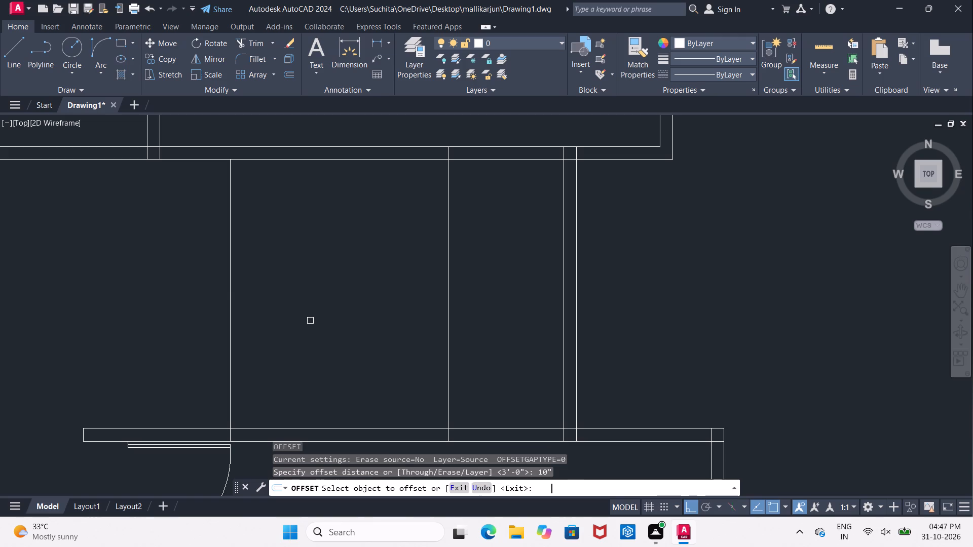
click(230, 315)
click(269, 324)
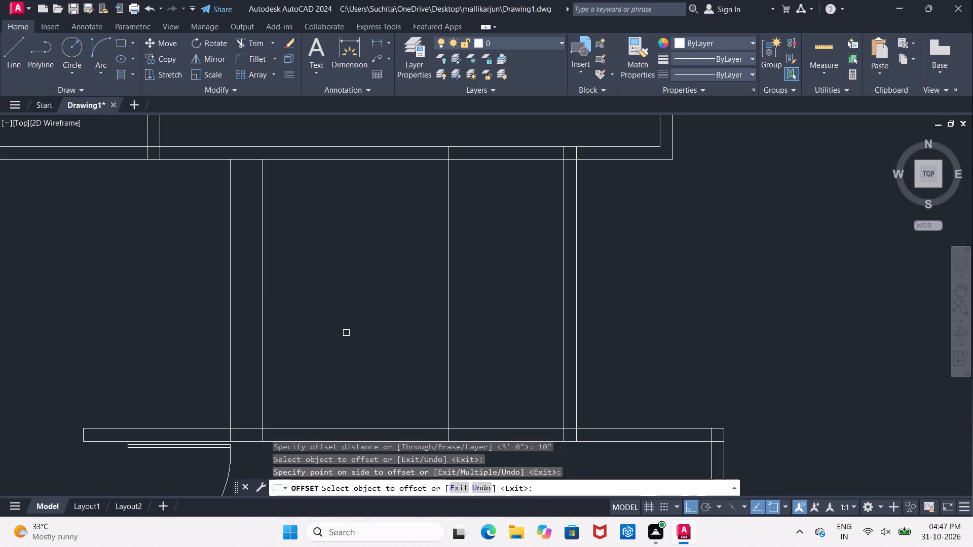
key(Escape)
Trim the lower end of the new 10" offset line where it crosses the horizontal wall.
text(TR)
key(space)
key(space)
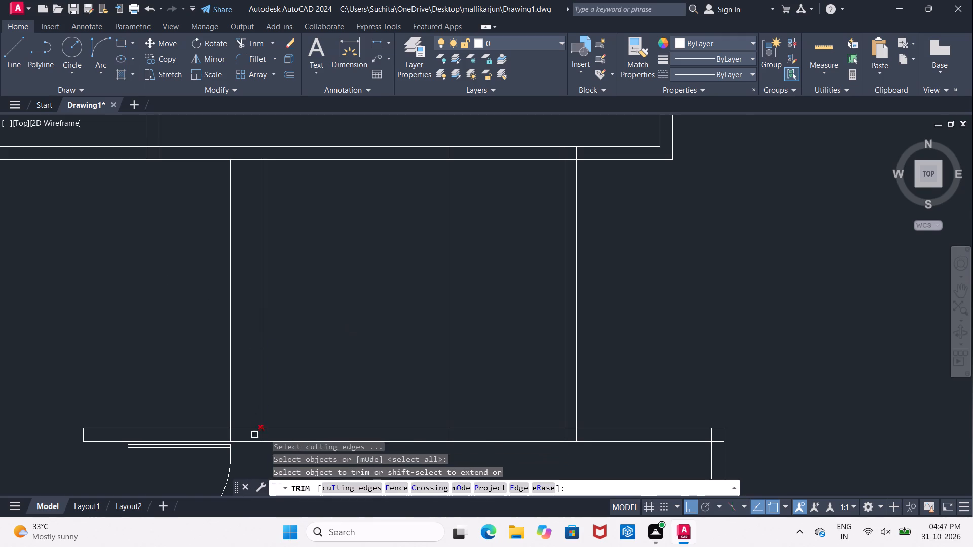
scroll(257, 437, up, 1)
click(263, 433)
middle_drag(224, 299, 248, 422)
middle_drag(301, 290, 300, 349)
scroll(307, 255, down, 2)
middle_drag(309, 260, 293, 245)
key(Escape)
Offset the newest vertical line repeatedly at 10" toward the right-hand double wall, adding six more evenly spaced lines.
key(o)
key(Return)
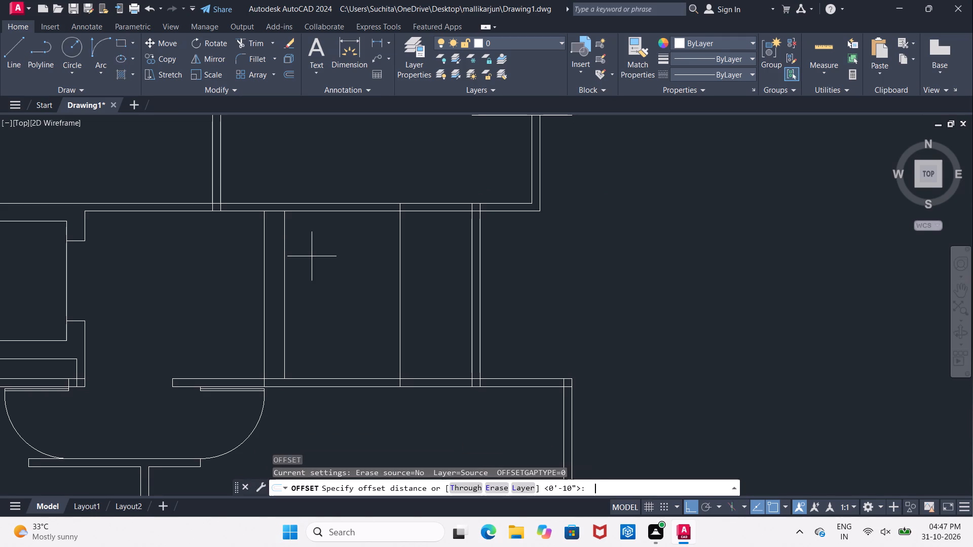
text(10")
key(Return)
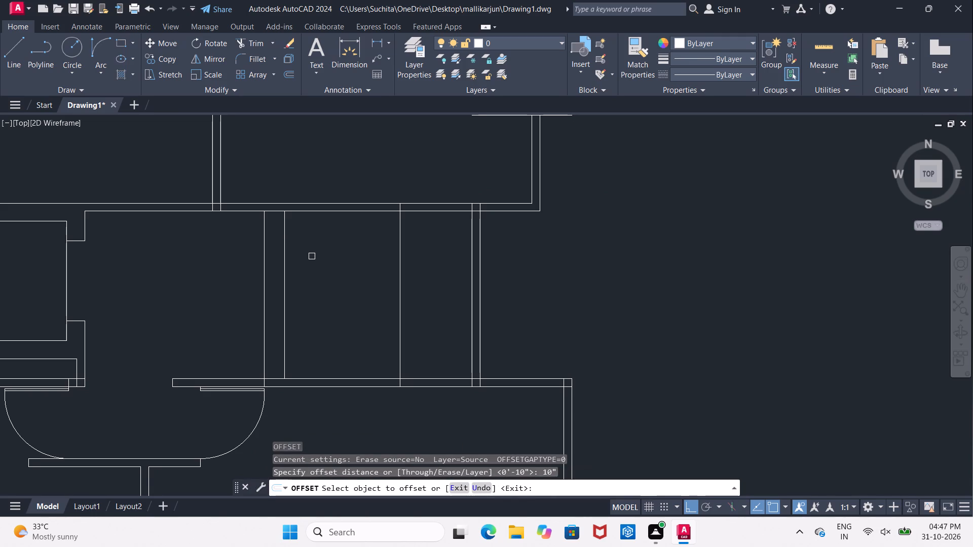
click(285, 289)
click(305, 298)
click(306, 298)
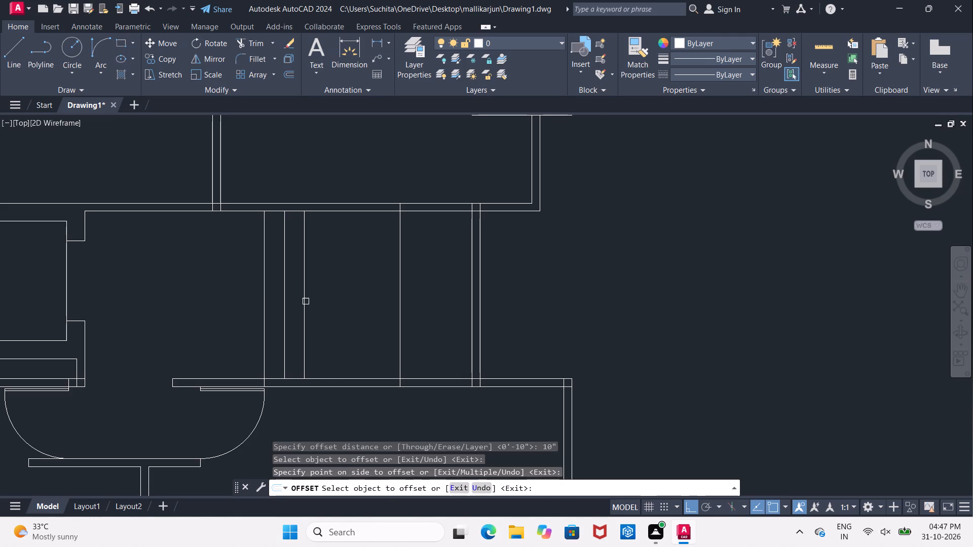
drag(305, 301, 313, 305)
click(338, 306)
click(321, 306)
click(322, 308)
click(341, 311)
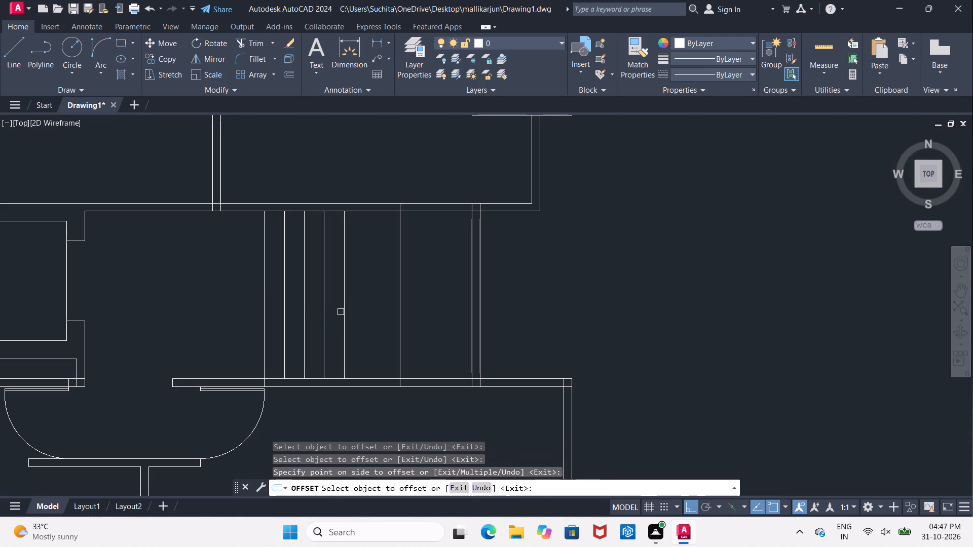
click(345, 311)
click(367, 312)
click(365, 312)
click(383, 314)
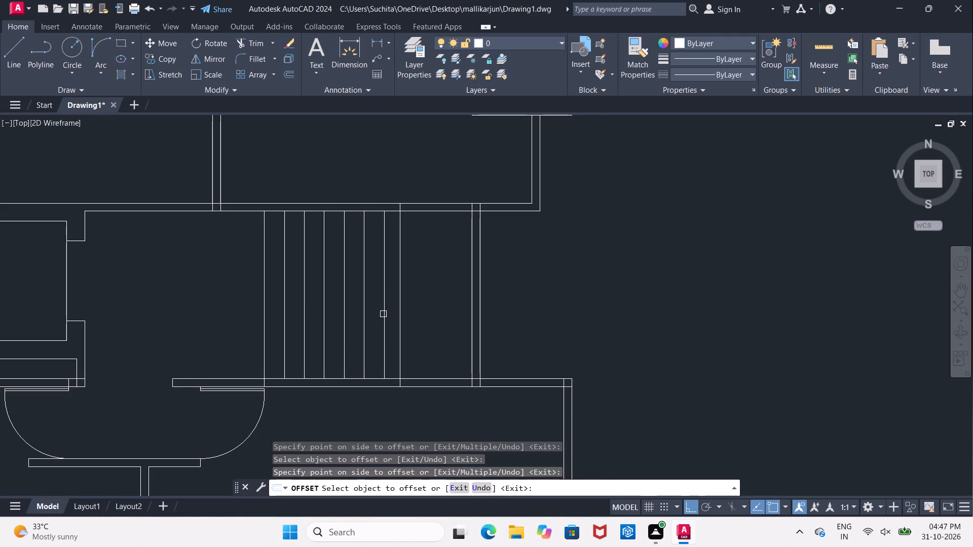
click(383, 314)
click(382, 314)
click(407, 314)
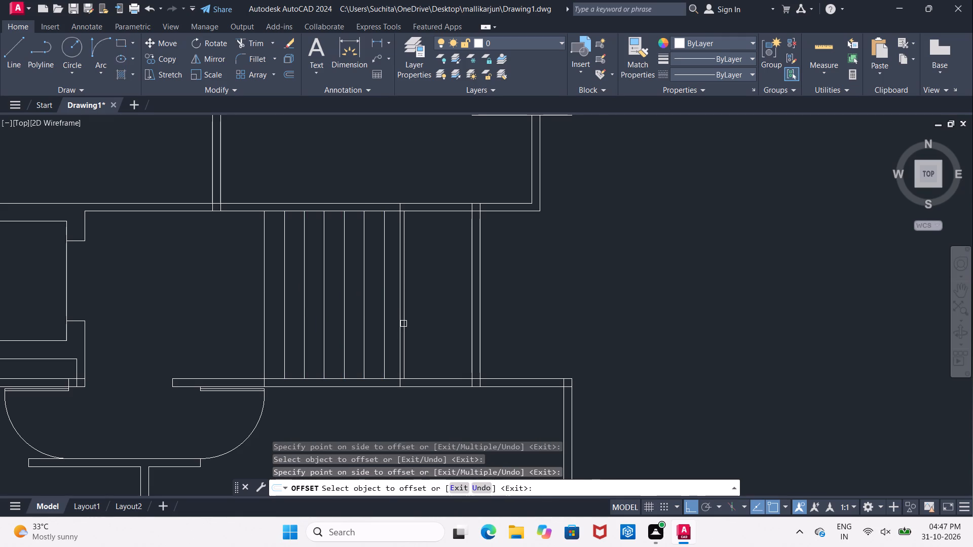
key(Escape)
Delete the vertical line that was offset 3' from the right-hand double wall.
scroll(402, 329, up, 1)
click(395, 330)
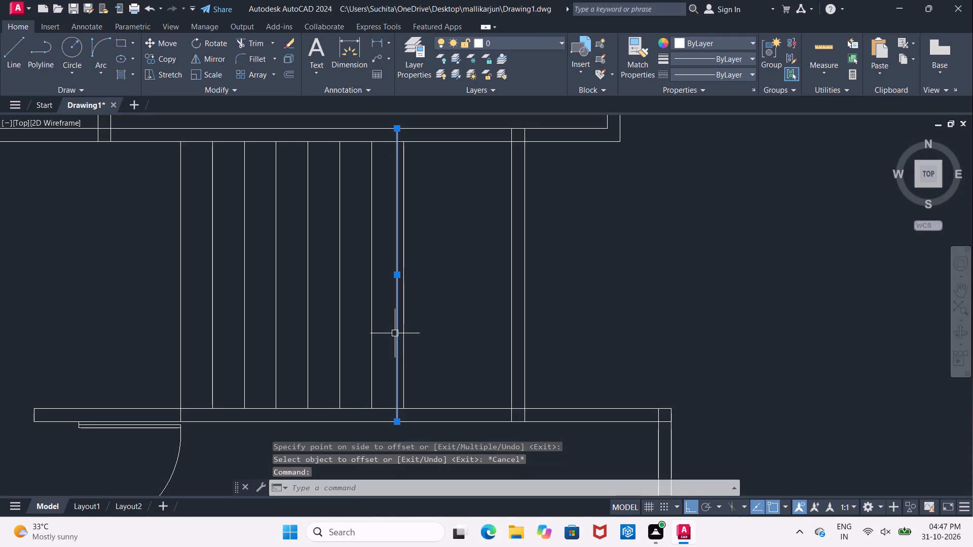
key(Delete)
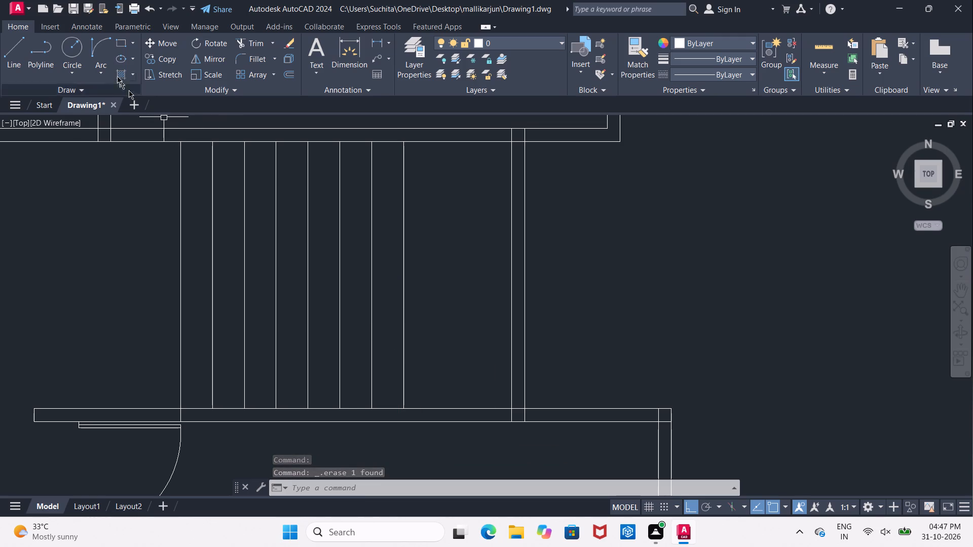
Draw a horizontal line from the midpoint of the last 10" line across all the parallel lines and past the first one.
click(17, 45)
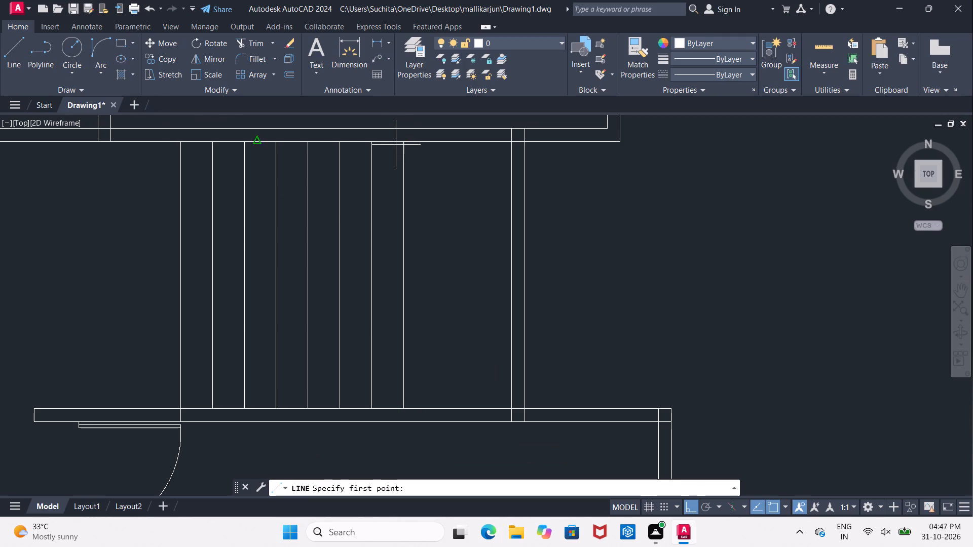
click(403, 278)
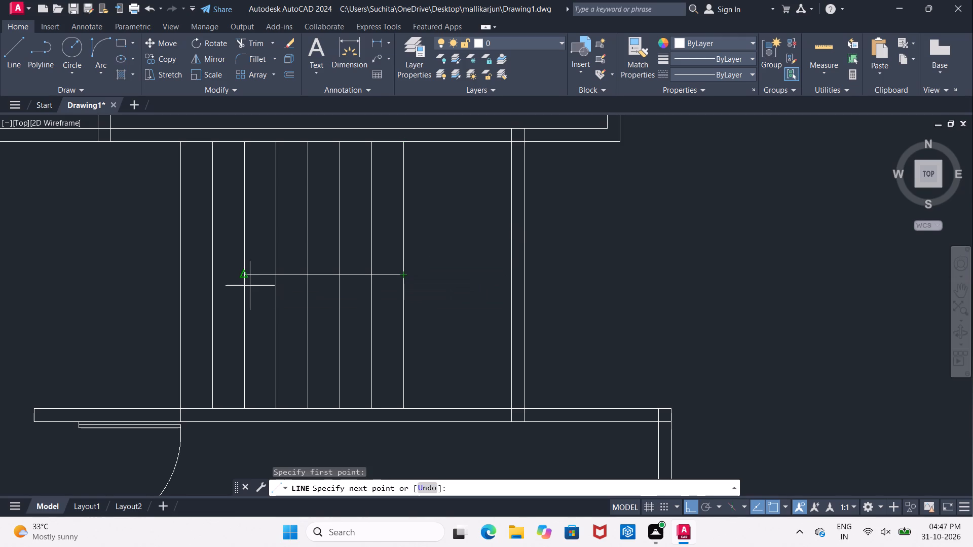
scroll(155, 280, up, 2)
click(165, 281)
key(Escape)
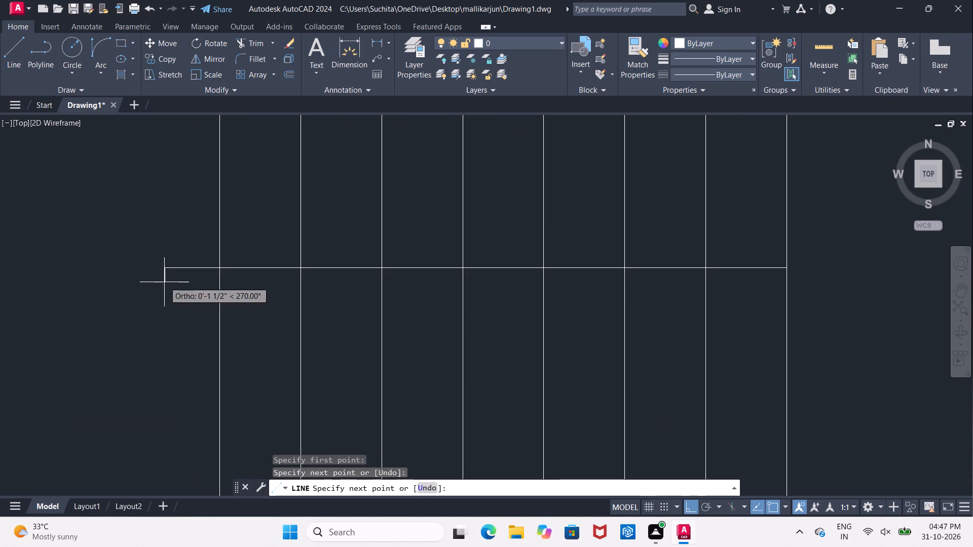
Trim the horizontal line's overhang past the first vertical line and that vertical's end between the lower wall lines.
text(TR)
key(space)
key(space)
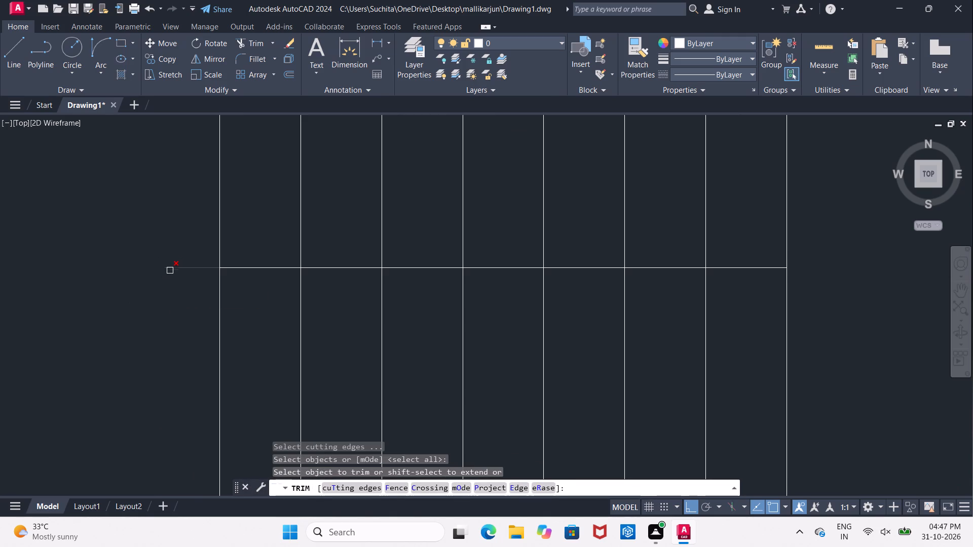
click(175, 267)
scroll(175, 260, down, 2)
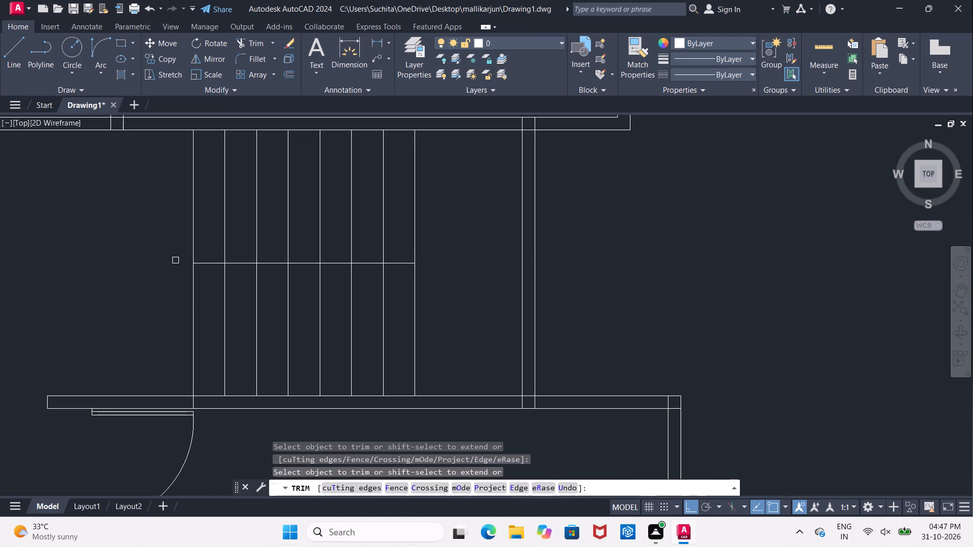
scroll(199, 403, up, 1)
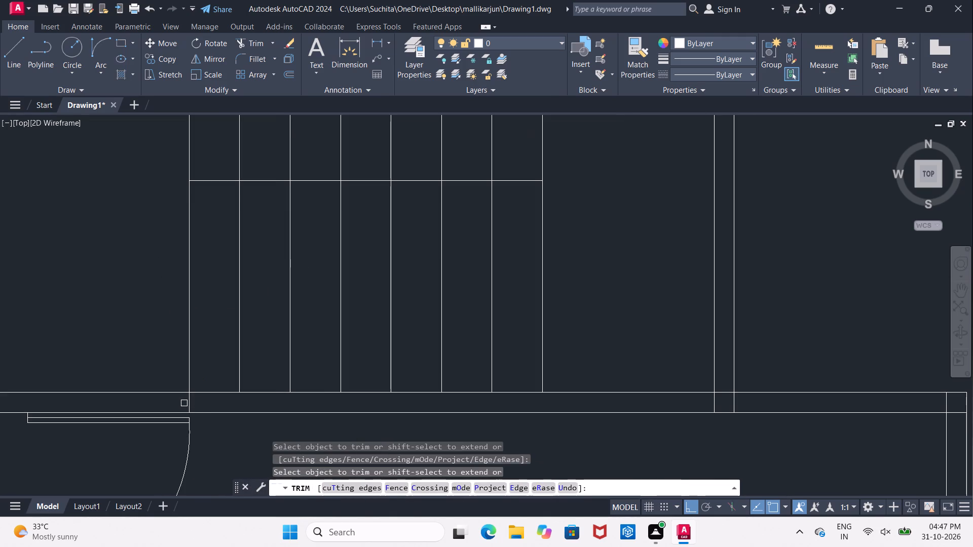
click(188, 405)
scroll(513, 412, down, 2)
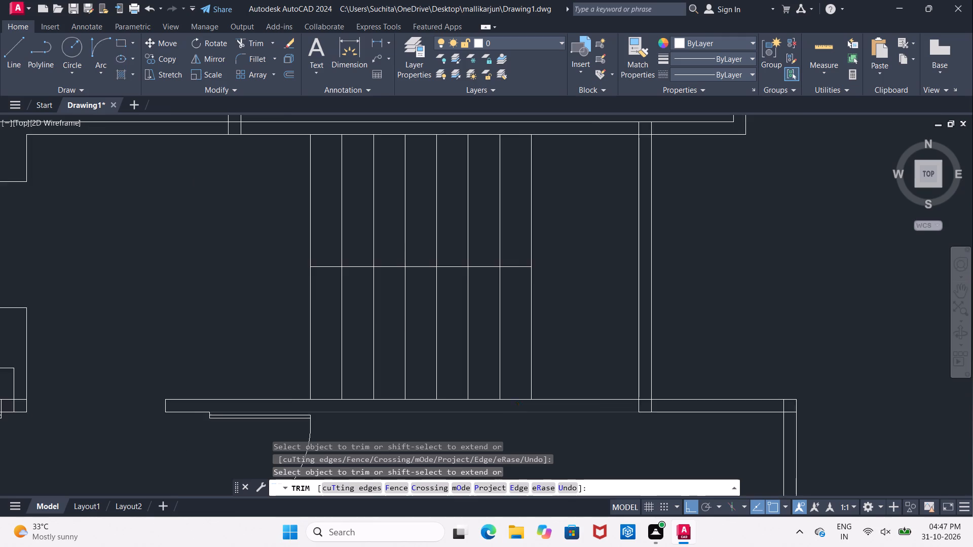
key(Escape)
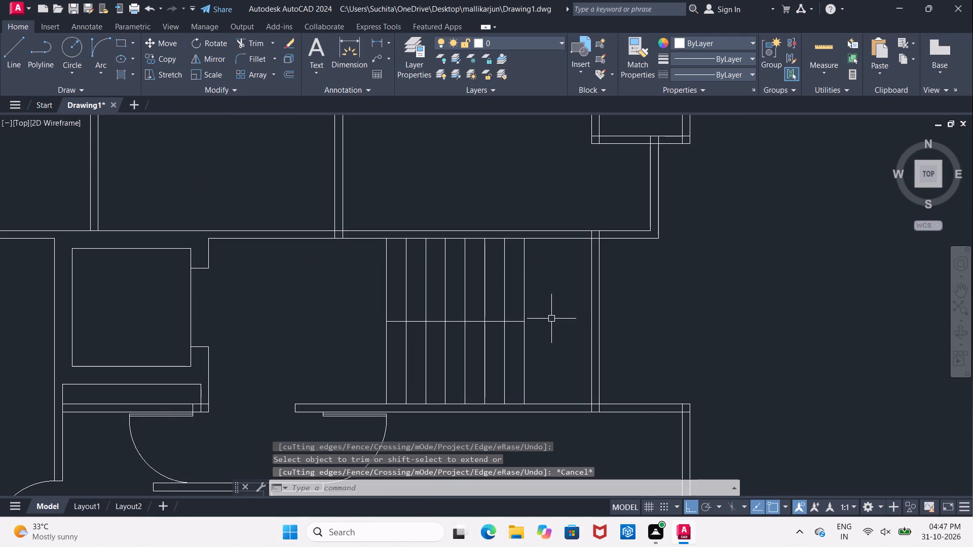
Offset the horizontal middle line 2" to both sides, above and below.
scroll(551, 319, up, 2)
middle_drag(266, 297, 348, 299)
scroll(332, 301, up, 1)
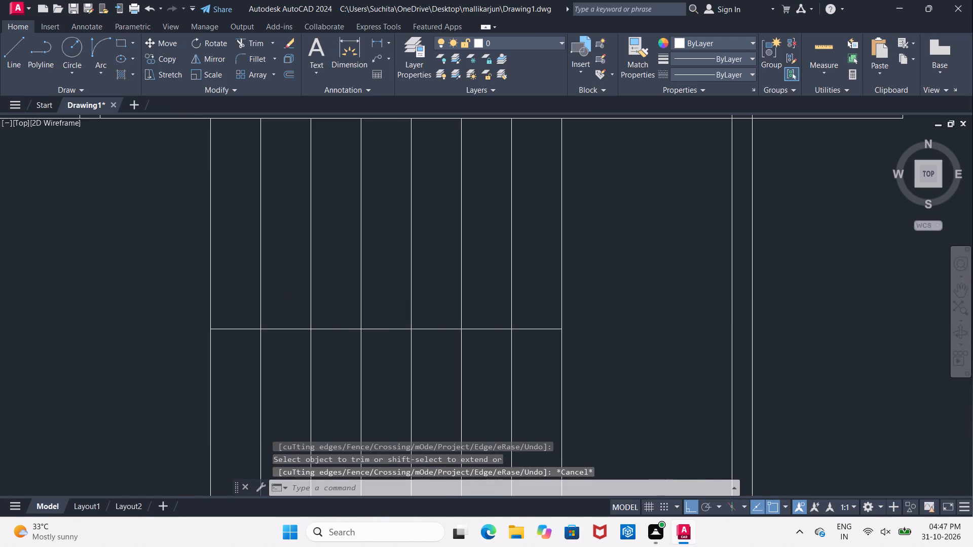
key(Escape)
key(o)
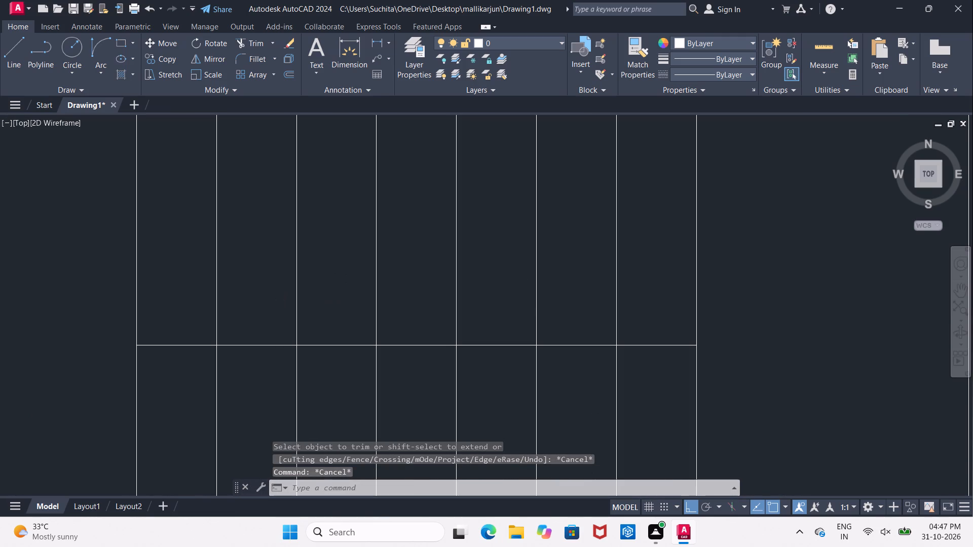
key(Return)
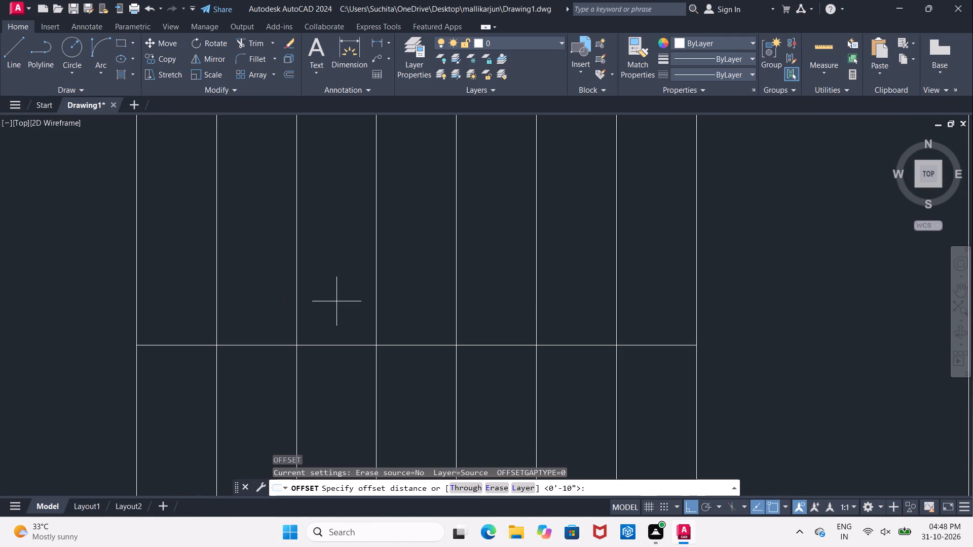
text(2")
key(Return)
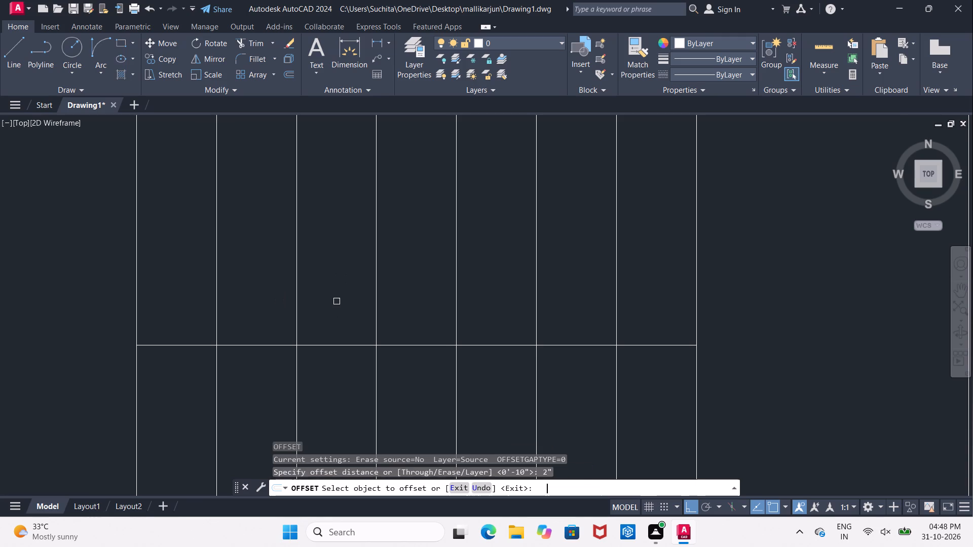
click(324, 346)
click(322, 331)
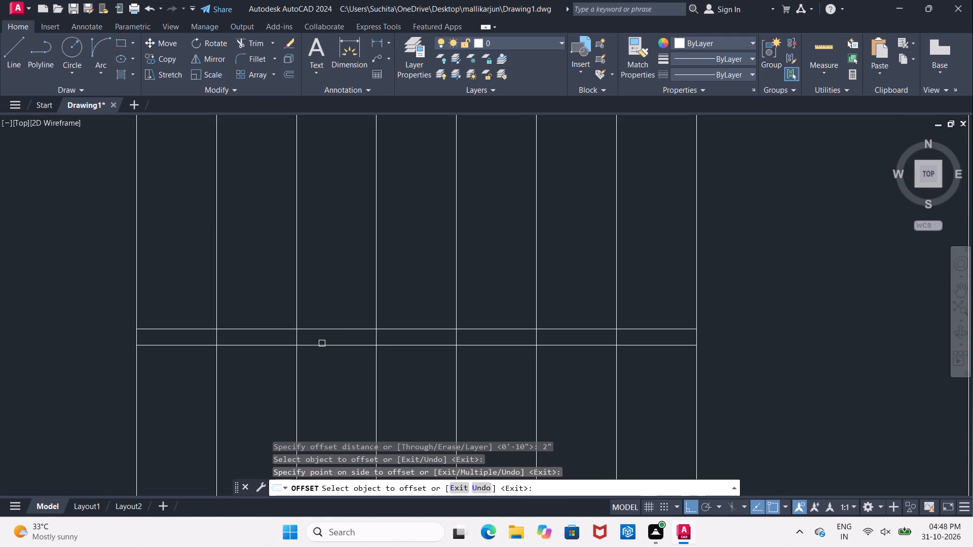
click(322, 345)
click(322, 363)
key(Escape)
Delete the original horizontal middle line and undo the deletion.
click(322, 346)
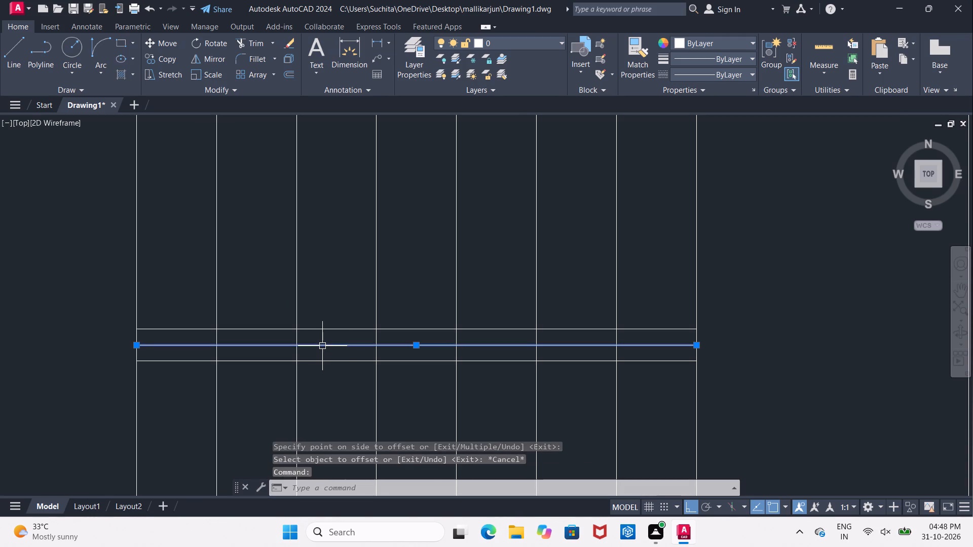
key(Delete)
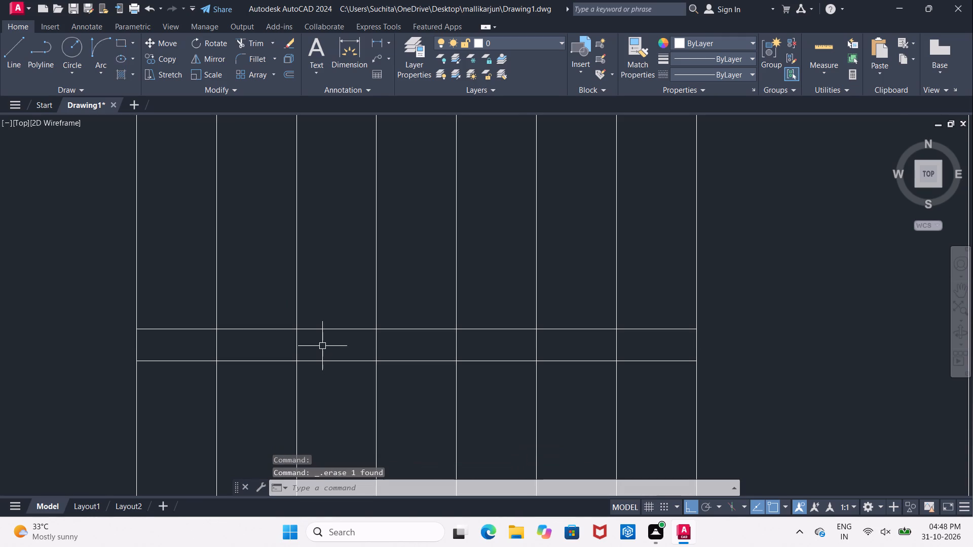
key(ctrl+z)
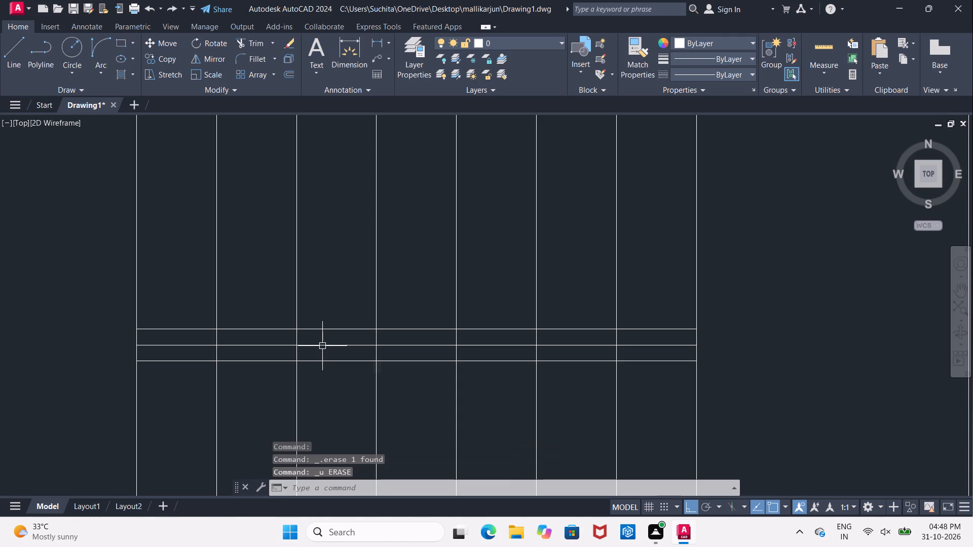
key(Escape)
Offset the horizontal middle line 1" above and 1" below.
key(o)
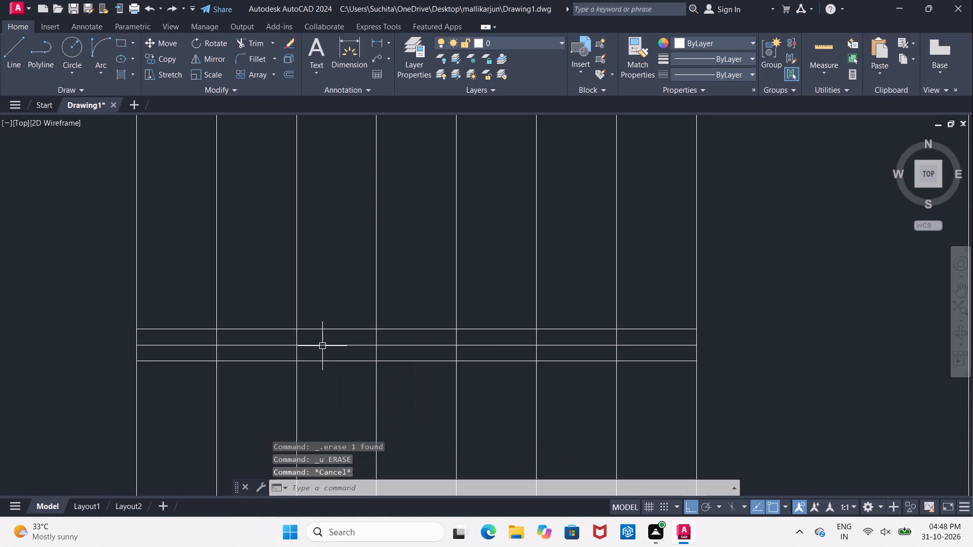
key(Return)
text(1")
key(Return)
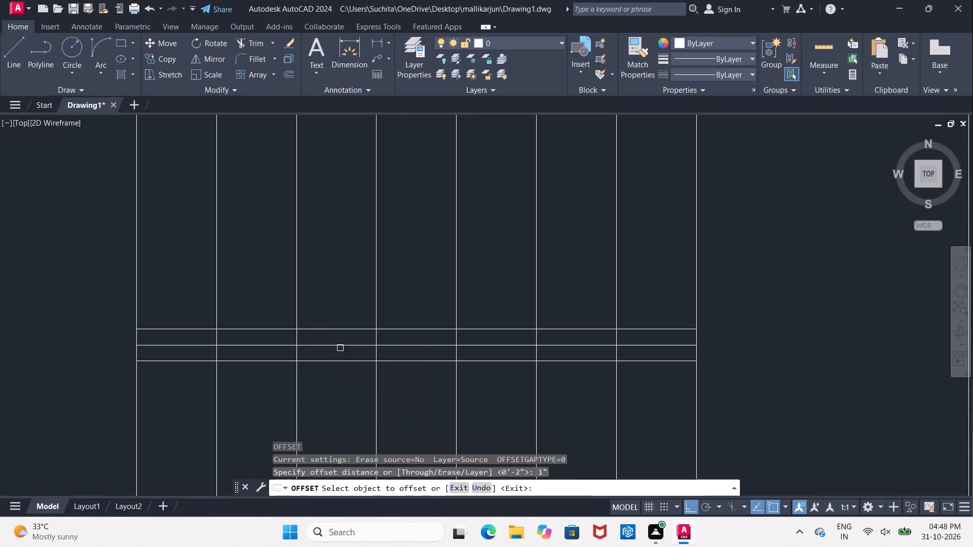
scroll(341, 348, up, 1)
click(335, 345)
click(336, 327)
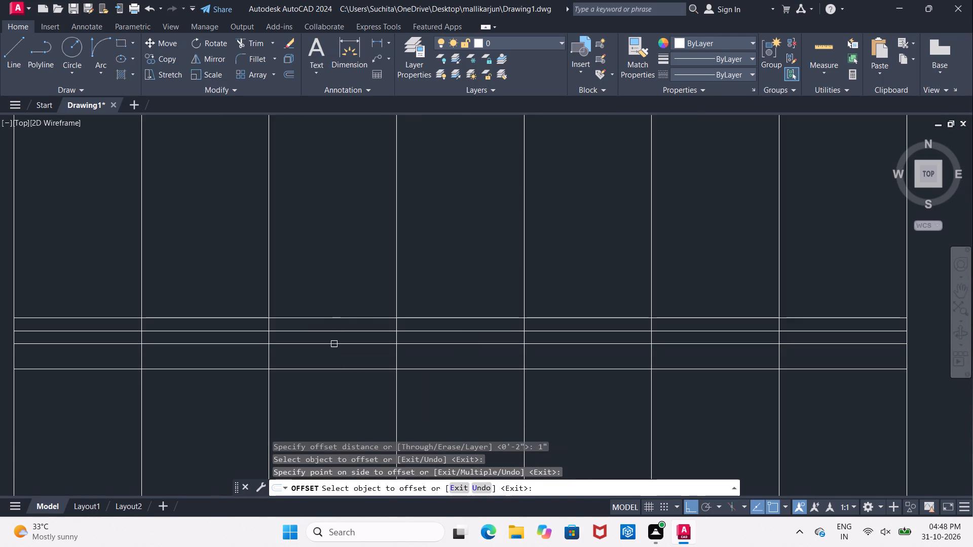
click(334, 344)
click(333, 361)
key(Escape)
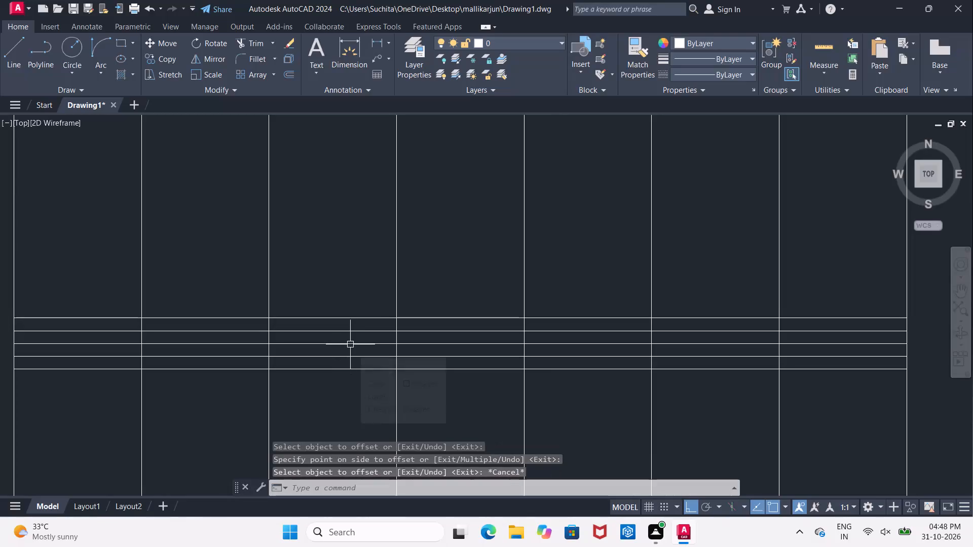
Delete the original middle line between the 1" offset lines.
click(350, 344)
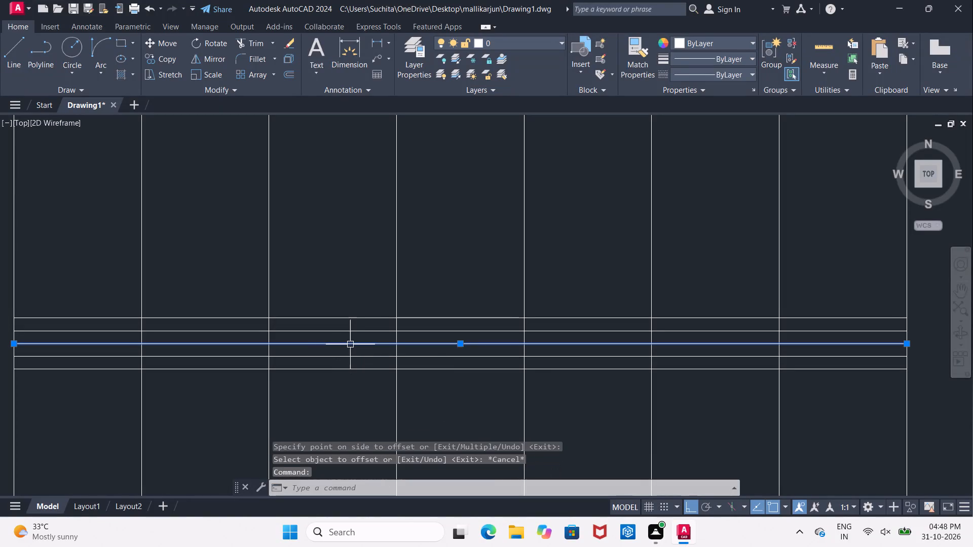
key(Delete)
Offset the staircase's outermost left and right vertical lines 2" inward.
scroll(350, 344, down, 1)
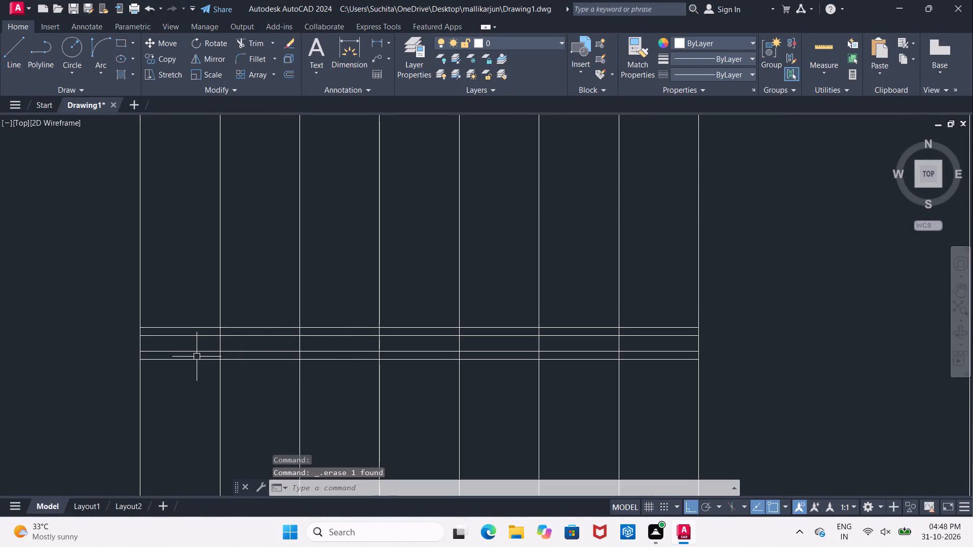
scroll(184, 363, up, 1)
middle_drag(104, 333, 138, 339)
scroll(108, 329, up, 1)
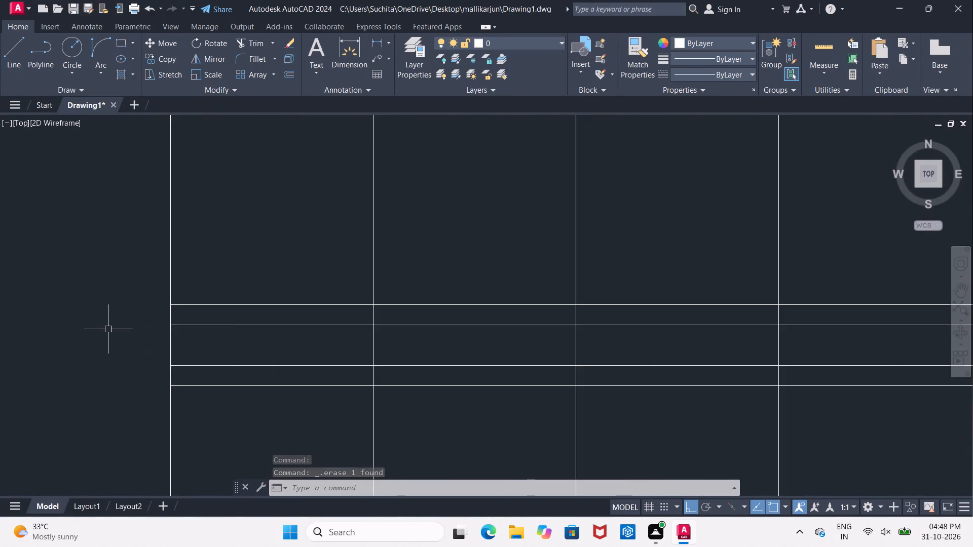
key(Escape)
key(o)
key(Return)
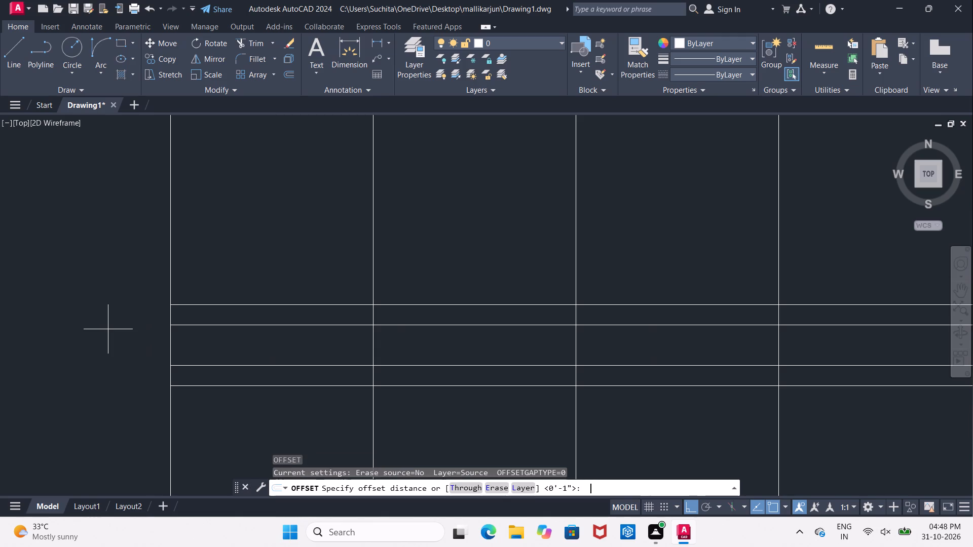
text(2")
key(Return)
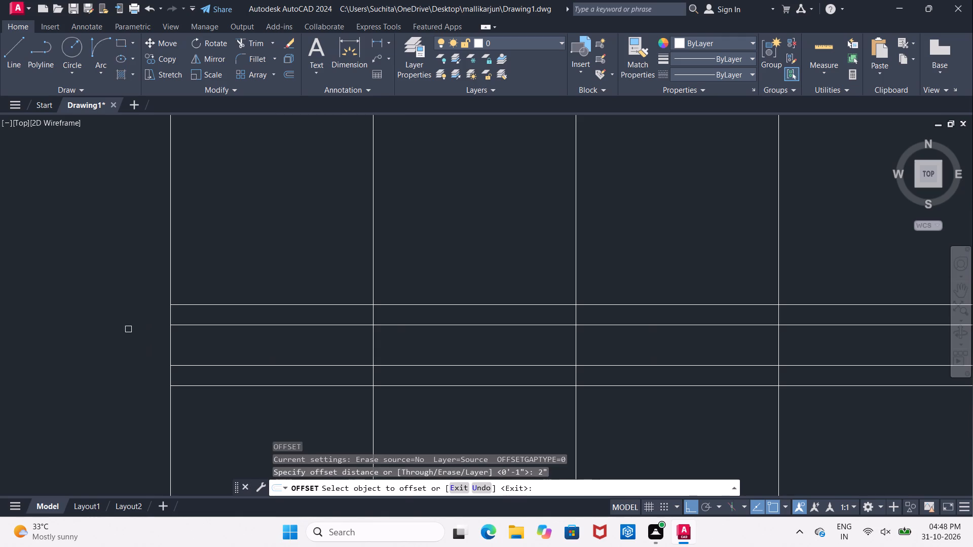
click(172, 353)
click(238, 352)
scroll(238, 351, down, 3)
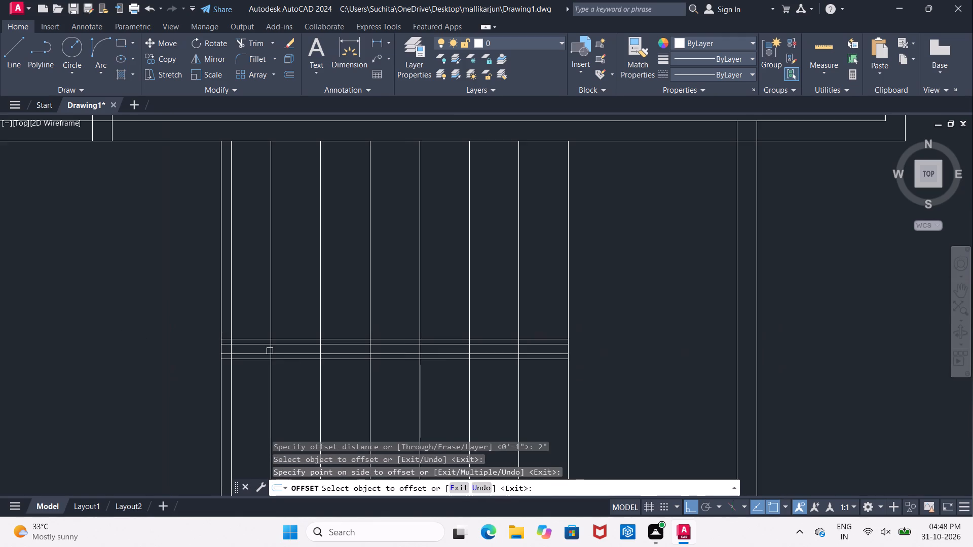
scroll(639, 359, up, 1)
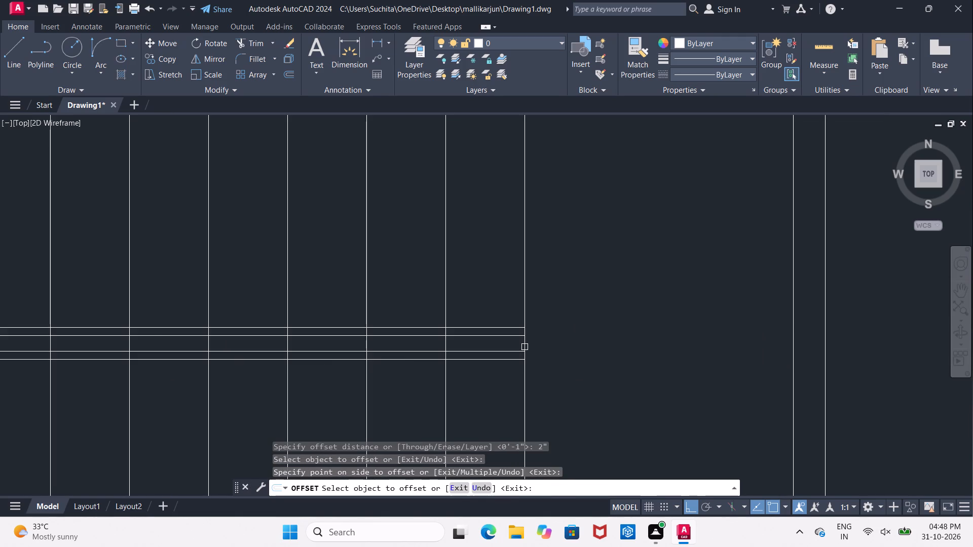
scroll(513, 343, up, 1)
click(530, 344)
click(474, 346)
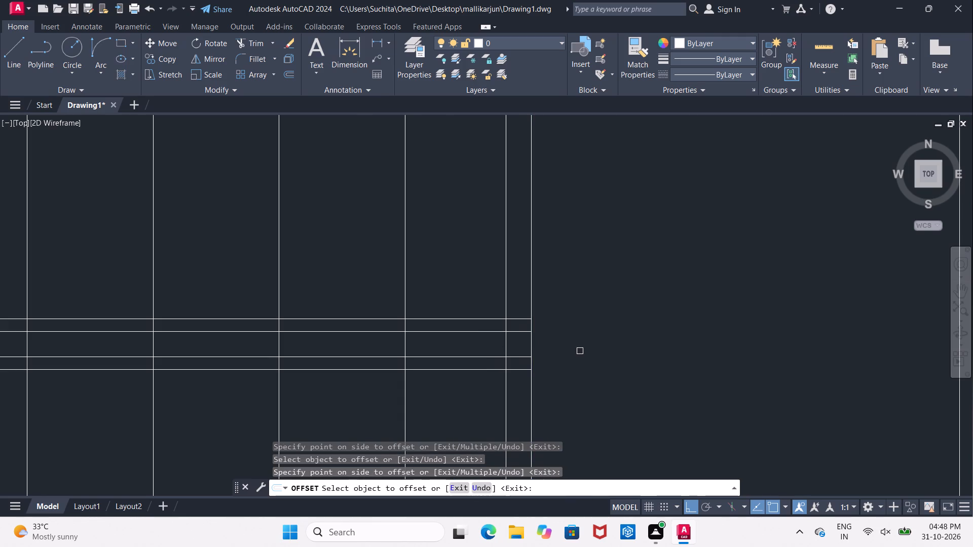
key(Escape)
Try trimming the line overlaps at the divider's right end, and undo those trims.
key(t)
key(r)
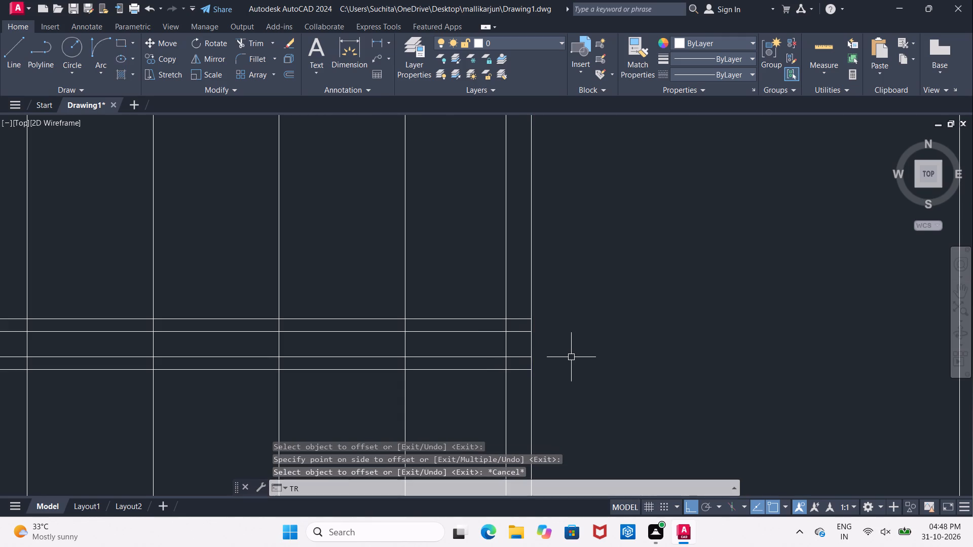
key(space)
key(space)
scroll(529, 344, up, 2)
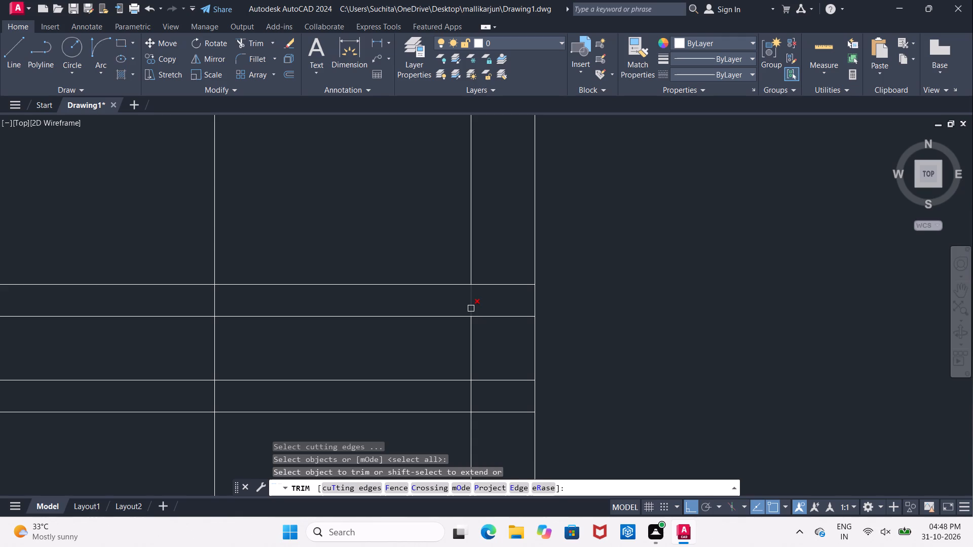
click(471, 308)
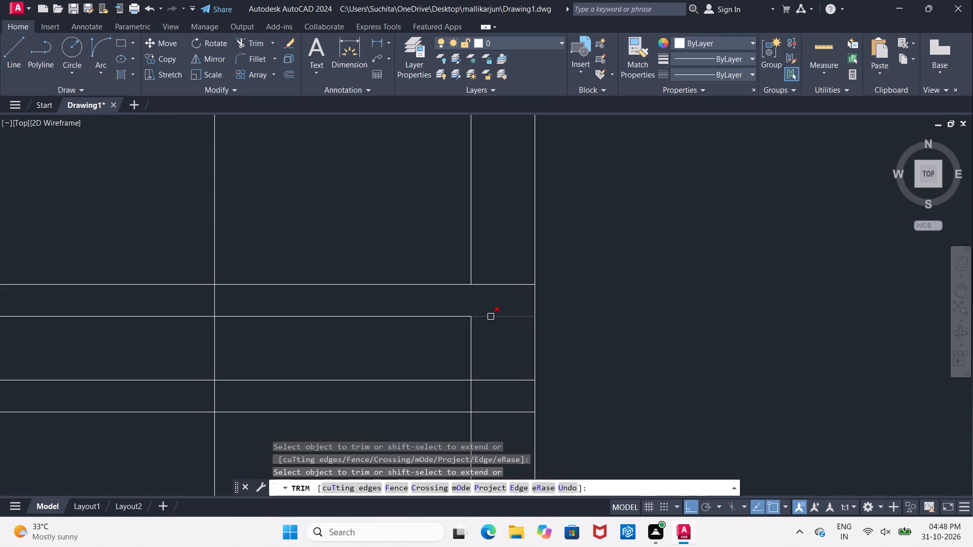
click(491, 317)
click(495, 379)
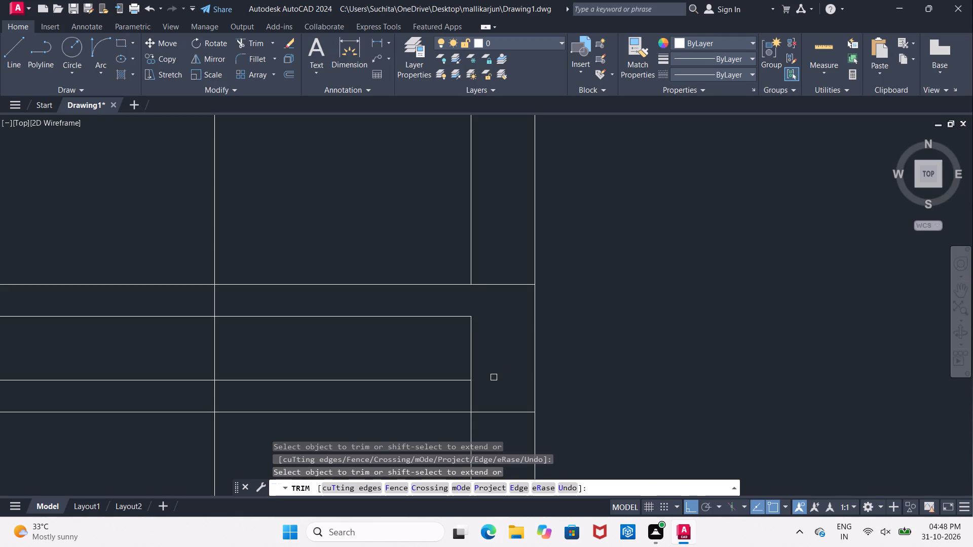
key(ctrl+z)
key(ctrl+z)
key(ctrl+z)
Trim the overlapping line pieces at the divider's right end so the inner lines form a closed end.
scroll(493, 365, down, 1)
scroll(505, 349, up, 1)
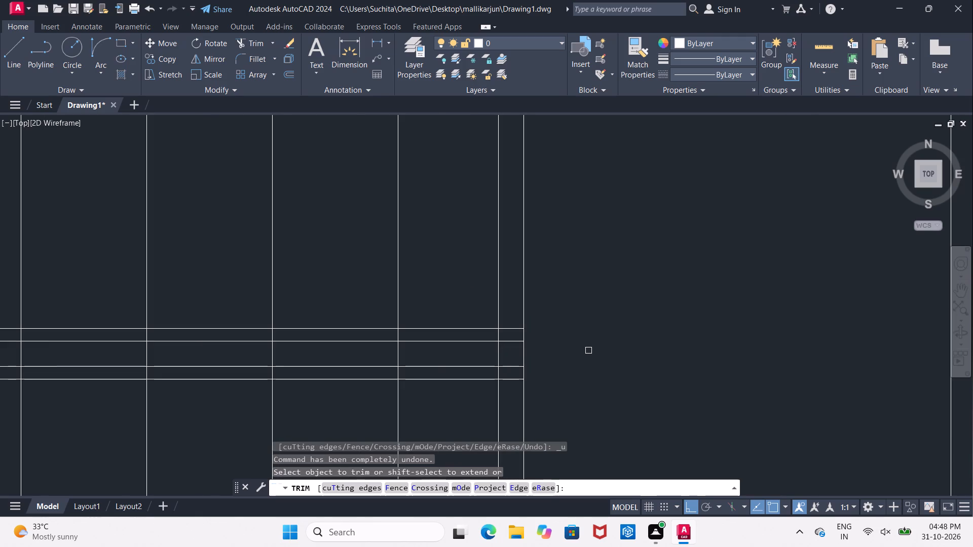
scroll(549, 326, down, 1)
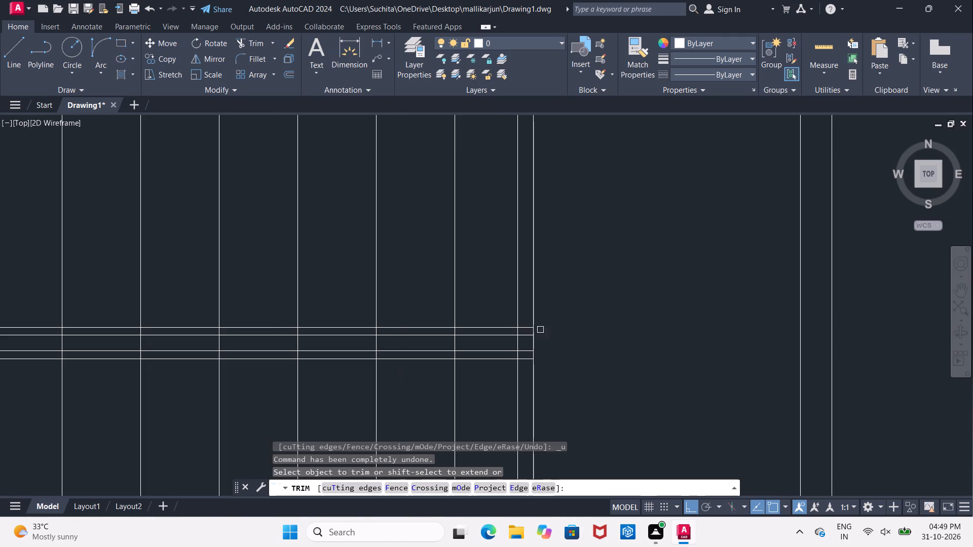
scroll(514, 331, up, 2)
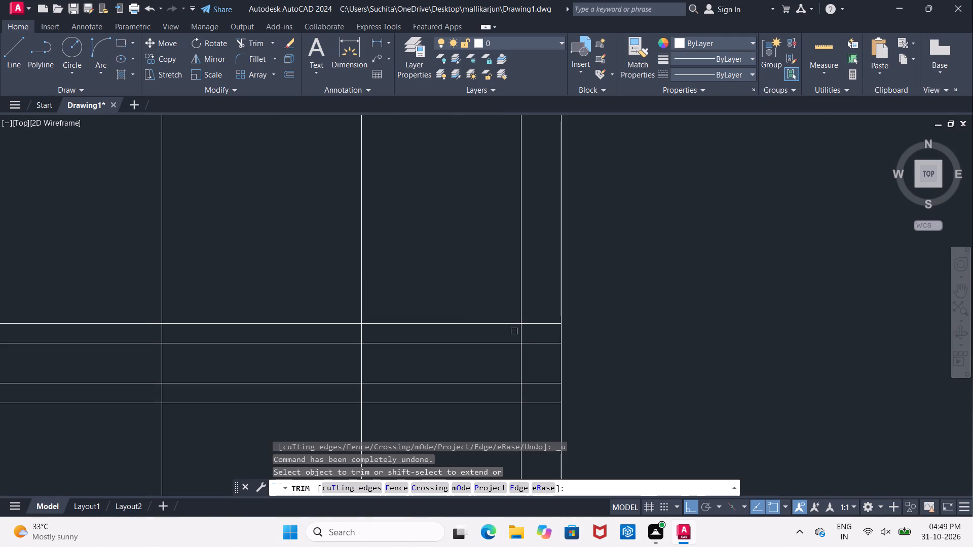
scroll(519, 338, up, 1)
click(519, 338)
middle_drag(519, 338, 514, 278)
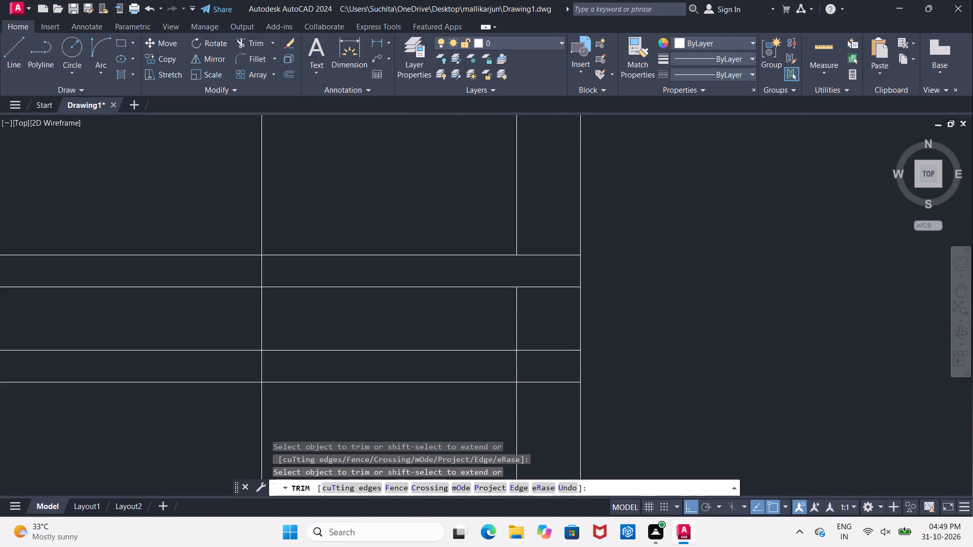
click(514, 370)
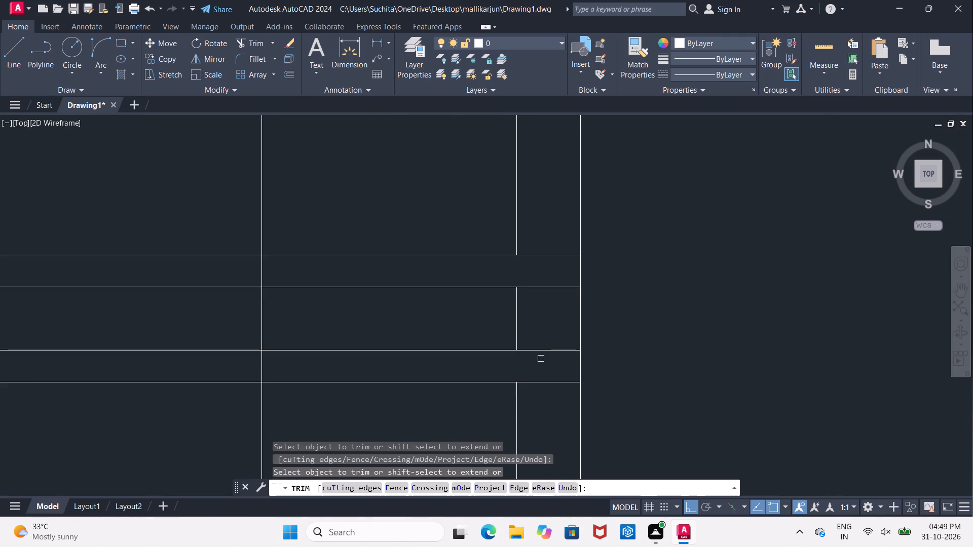
click(539, 351)
click(537, 285)
scroll(537, 294, down, 2)
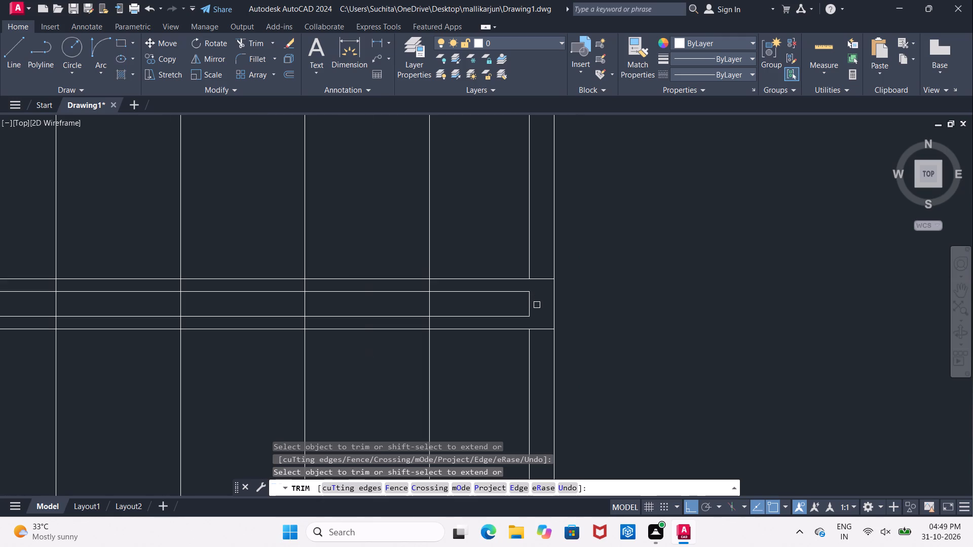
Trim the overlapping line pieces at the divider's left end so the inner lines form a closed end.
middle_drag(182, 382, 668, 352)
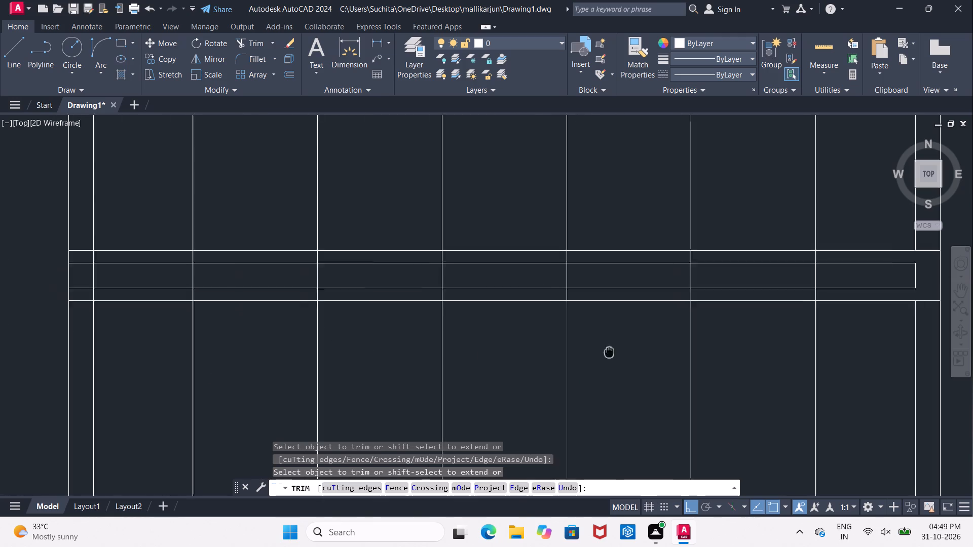
middle_drag(668, 352, 763, 350)
scroll(261, 261, up, 1)
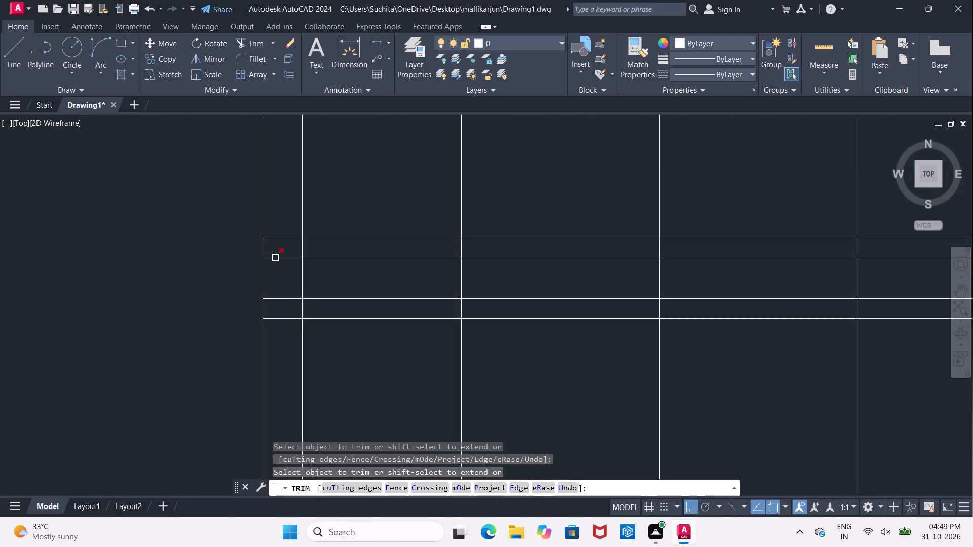
click(276, 258)
click(283, 299)
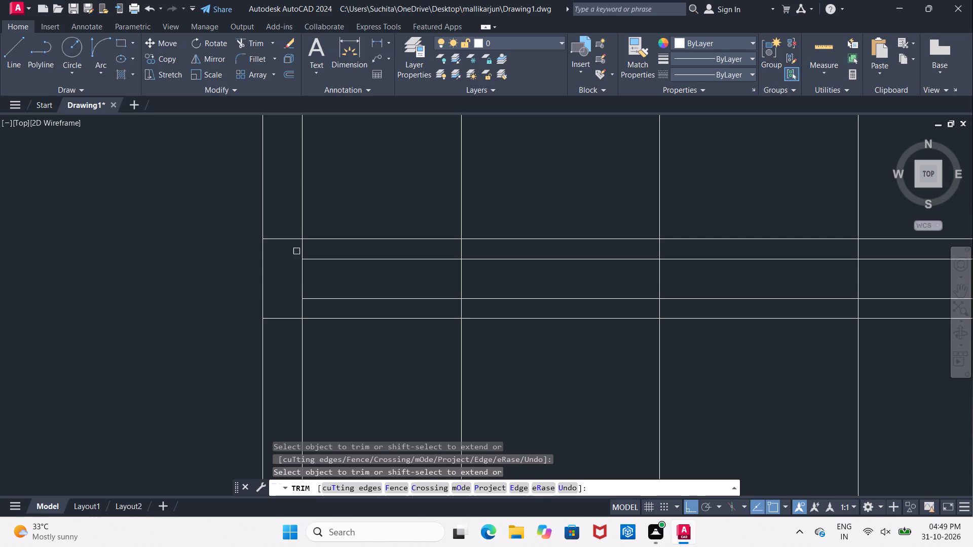
click(303, 247)
click(301, 310)
key(Escape)
Delete the leftover vertical offset segments above and below the divider at both its left and right ends.
click(301, 225)
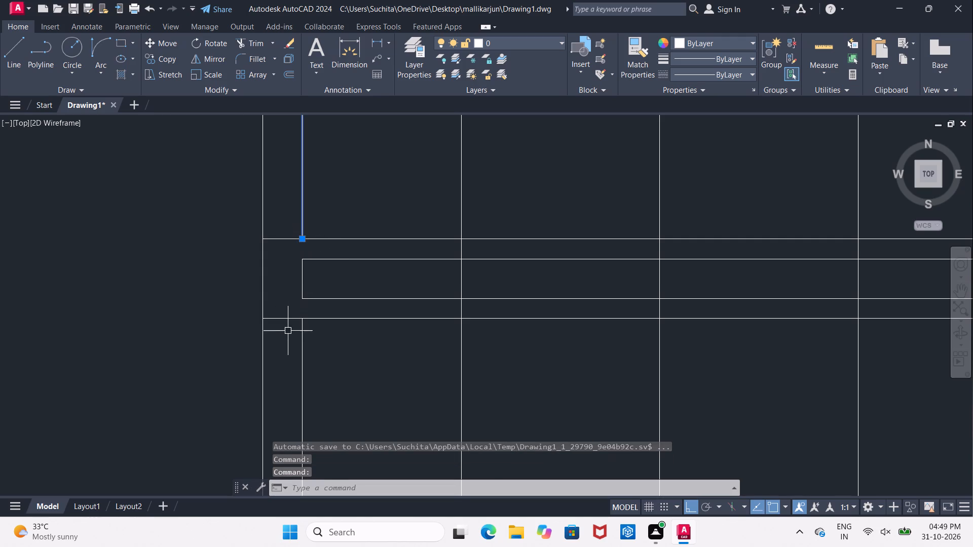
click(302, 350)
key(Delete)
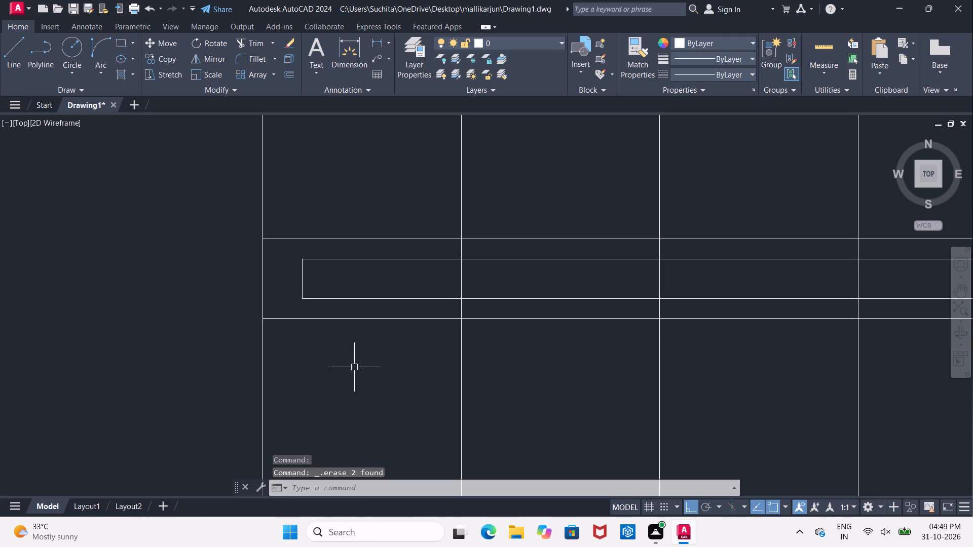
scroll(251, 353, down, 2)
middle_drag(750, 292, 666, 293)
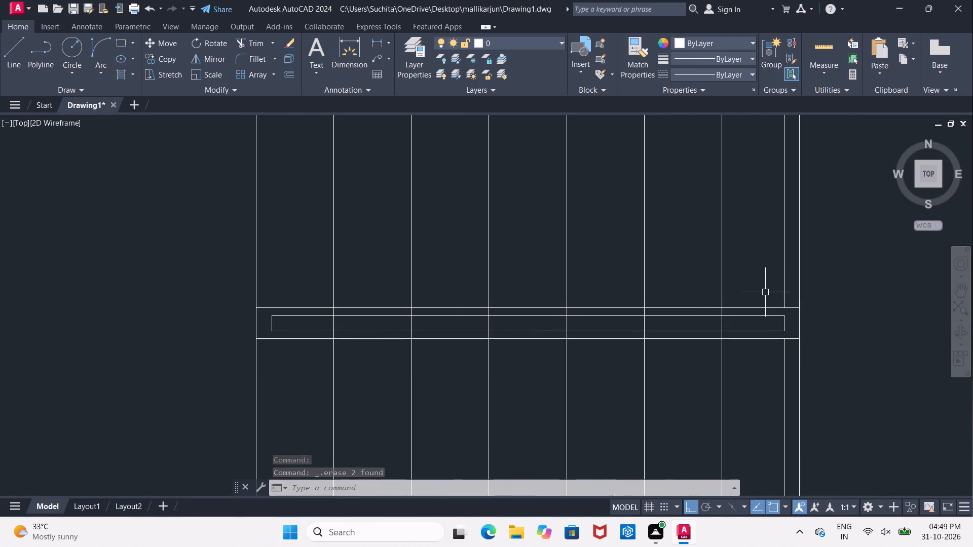
middle_drag(666, 293, 610, 293)
scroll(626, 289, up, 1)
click(655, 299)
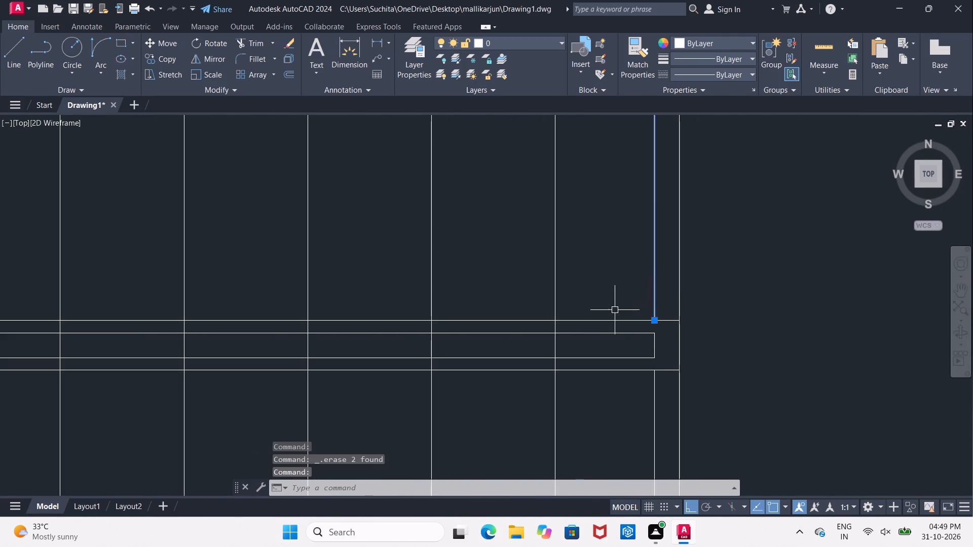
middle_drag(614, 308, 497, 185)
click(540, 304)
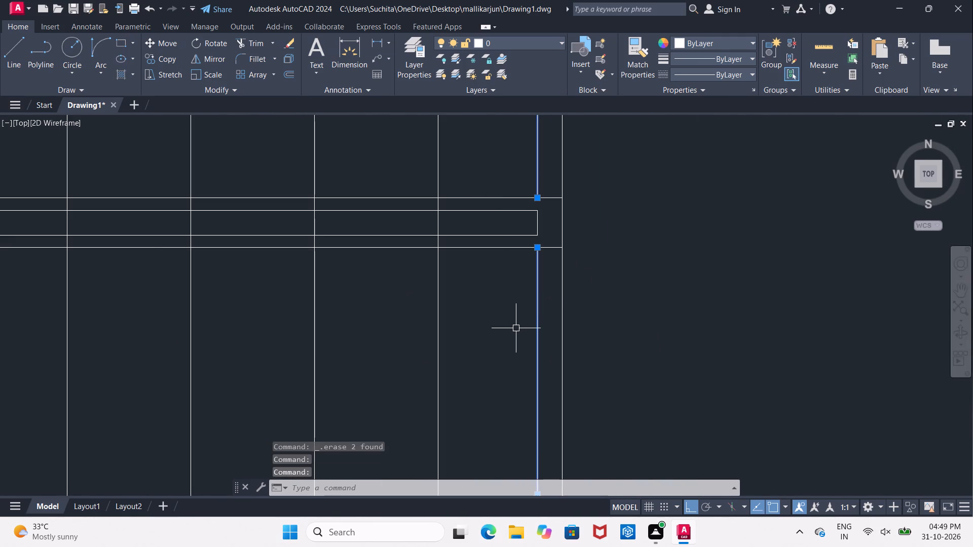
key(Delete)
Trim all tread lines crossing the gap between the divider's upper outer and upper inner lines.
scroll(505, 328, down, 1)
middle_drag(190, 295, 377, 305)
scroll(258, 272, up, 1)
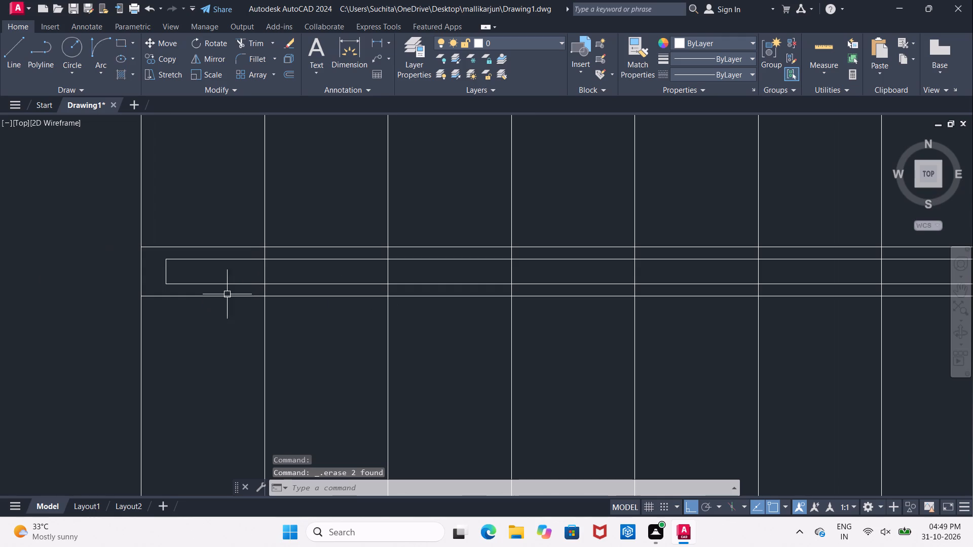
text(TR)
key(space)
key(space)
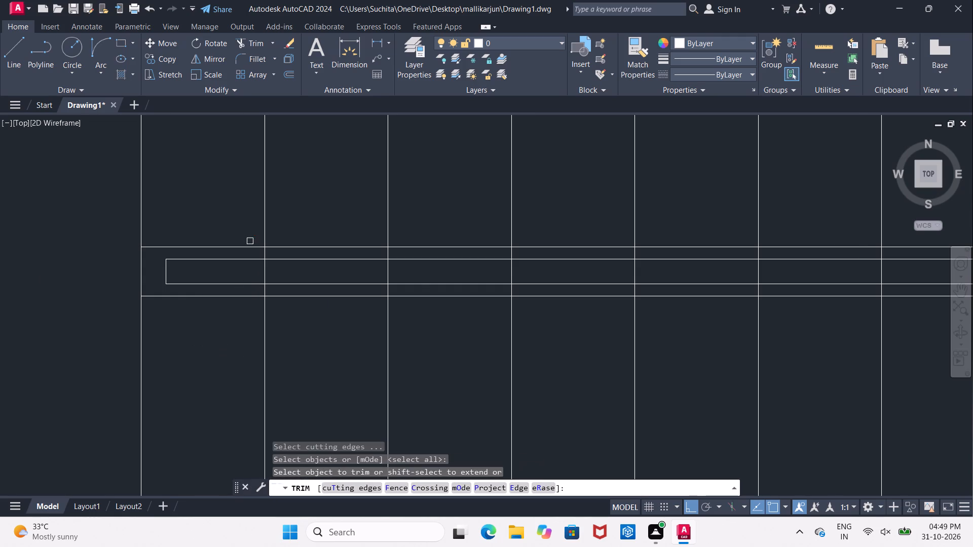
scroll(256, 254, up, 2)
click(237, 249)
middle_drag(648, 254, 212, 259)
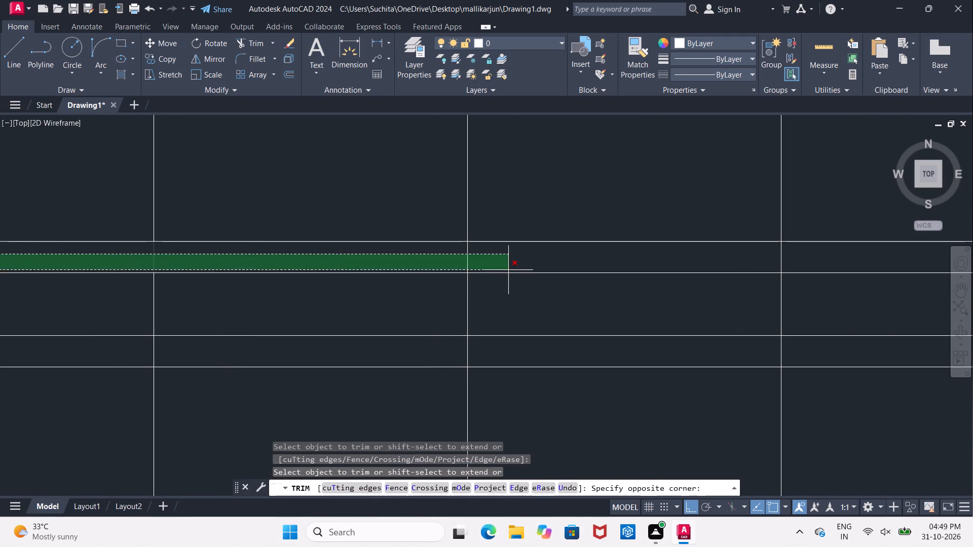
middle_drag(519, 262, 205, 262)
middle_drag(532, 261, 140, 271)
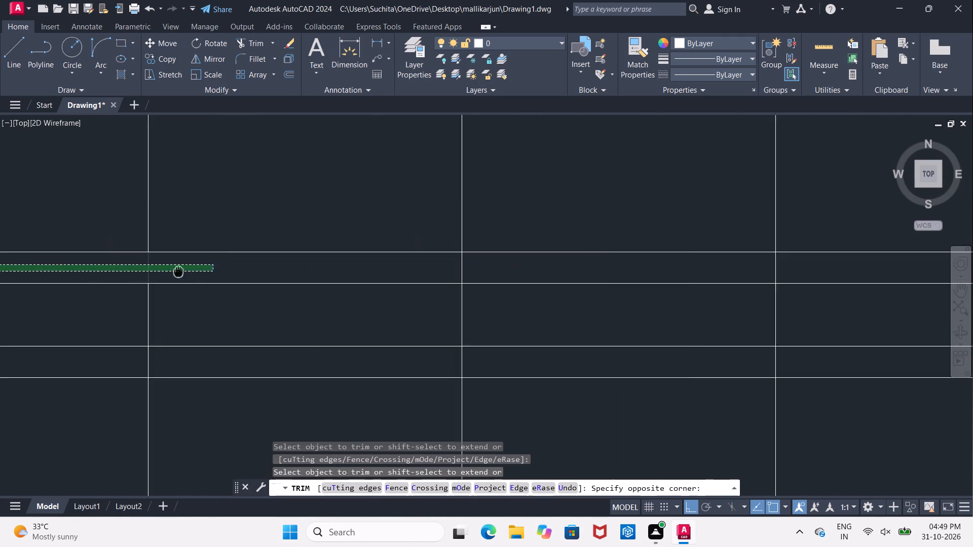
middle_drag(140, 271, 135, 271)
middle_drag(435, 276, 107, 275)
middle_click(418, 275)
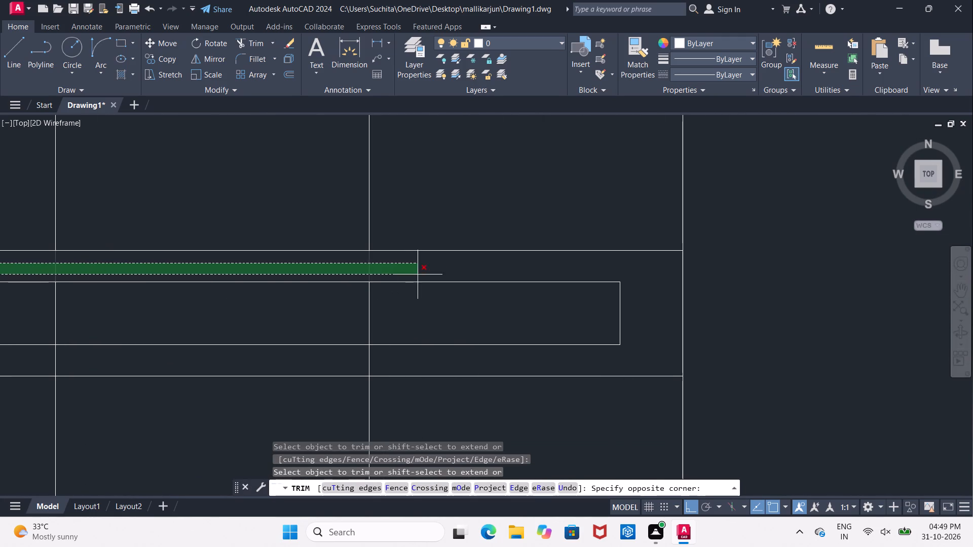
click(418, 273)
Trim all tread lines crossing the inside of the divider's inner rectangle along its full length.
scroll(418, 273, down, 1)
middle_drag(418, 273, 551, 235)
scroll(511, 251, down, 1)
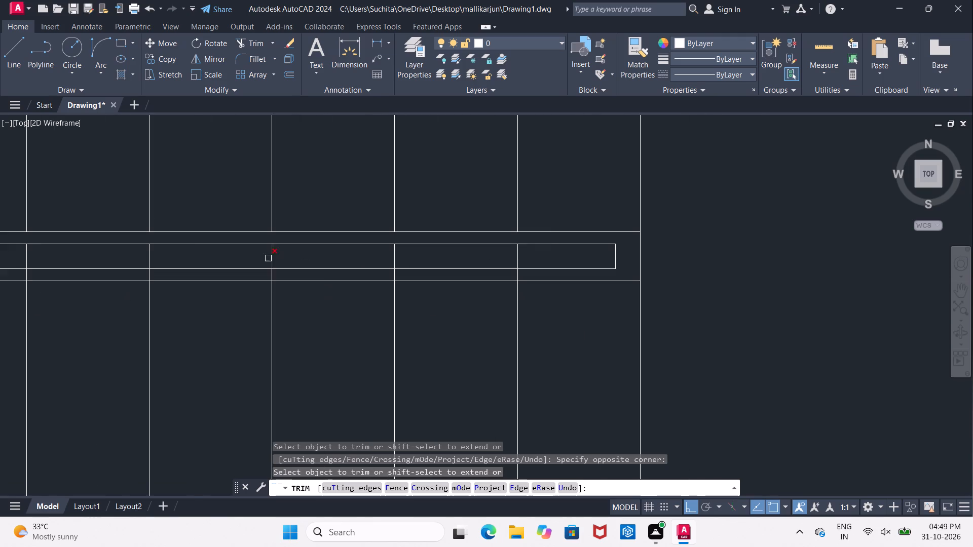
scroll(267, 259, down, 1)
middle_drag(118, 263, 394, 266)
scroll(239, 274, up, 1)
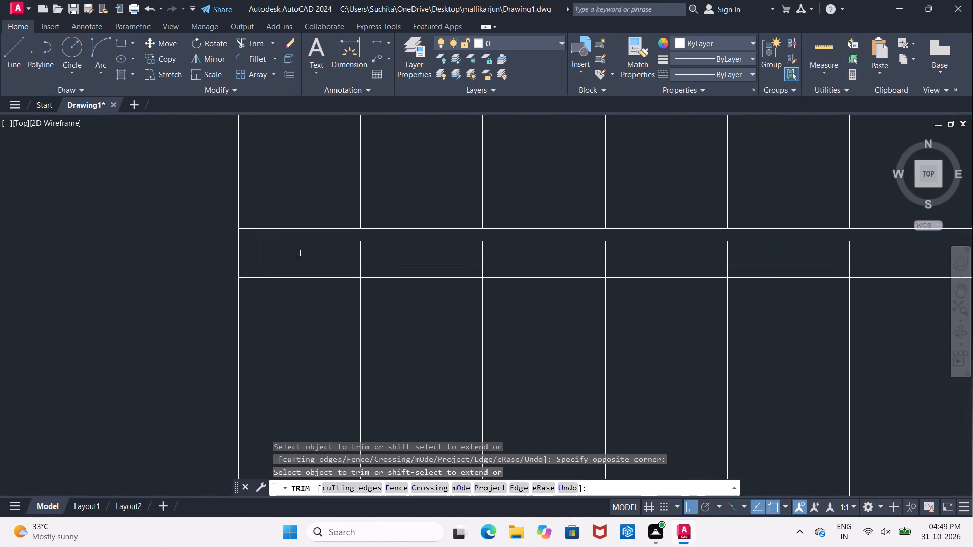
drag(295, 253, 300, 253)
middle_drag(547, 252, 242, 268)
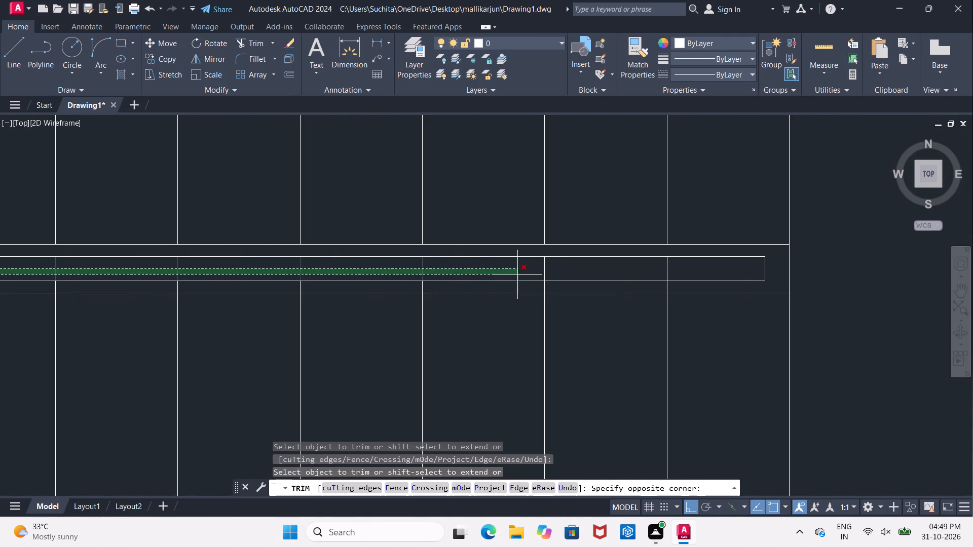
click(686, 273)
Trim all tread lines crossing the gap between the divider's lower inner and lower outer lines.
middle_drag(153, 294, 673, 286)
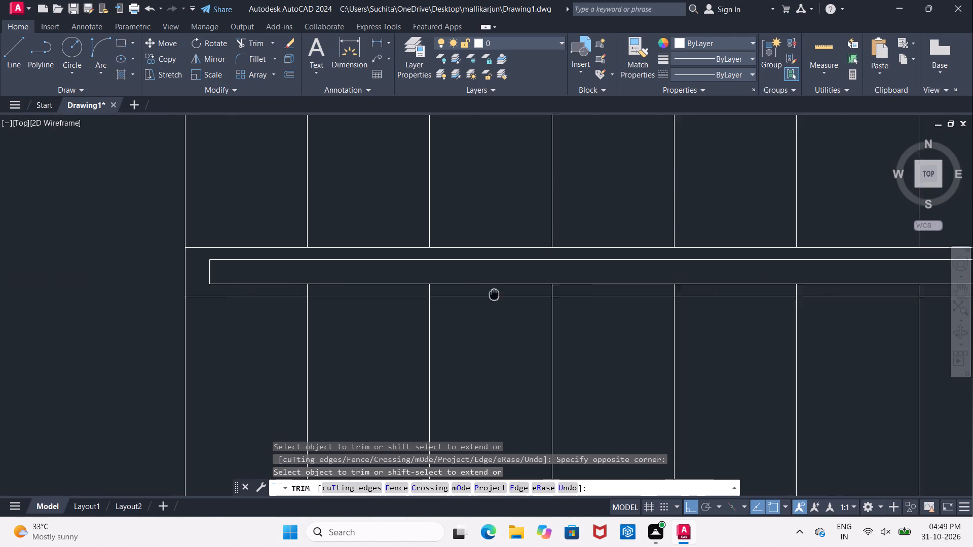
middle_drag(673, 286, 710, 283)
scroll(543, 284, up, 1)
middle_drag(543, 284, 137, 222)
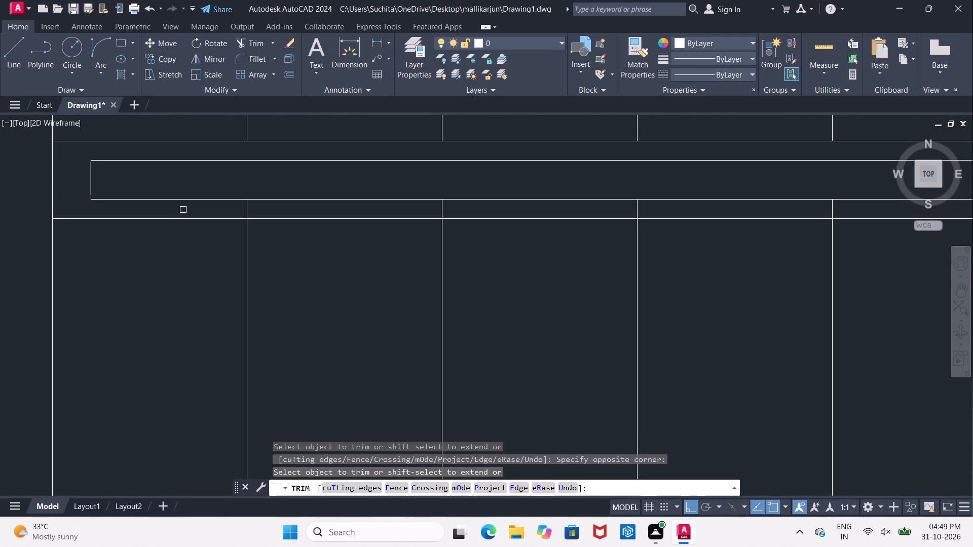
click(175, 209)
middle_drag(535, 208, 478, 216)
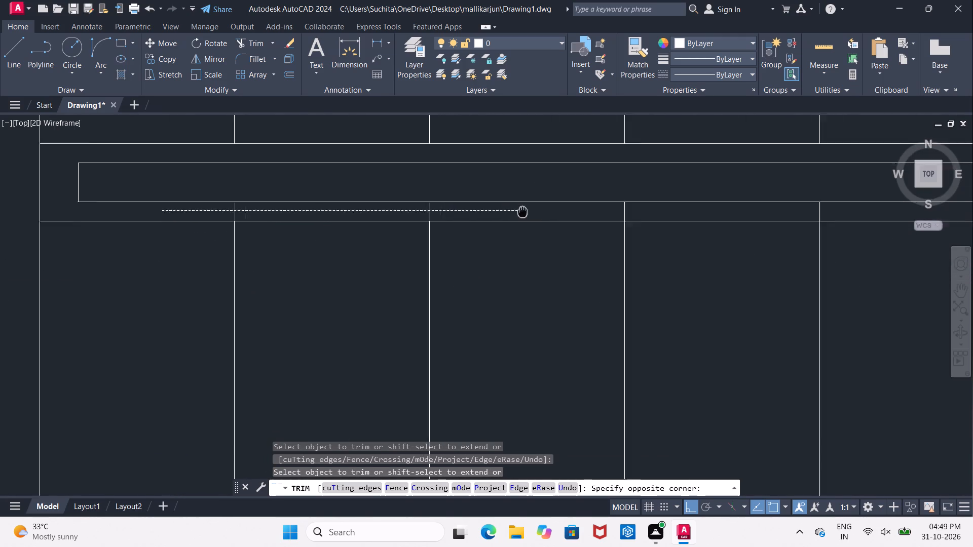
middle_drag(478, 216, 0, 243)
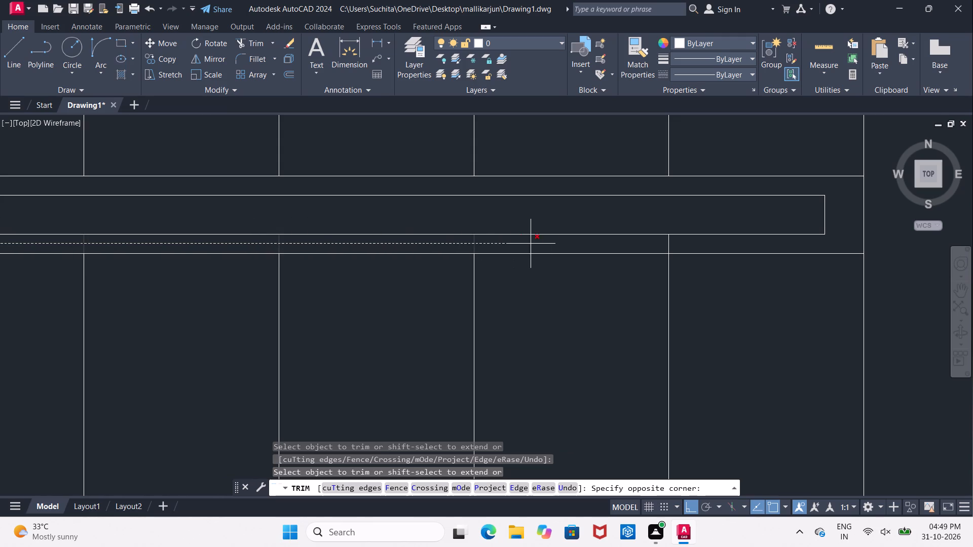
middle_drag(551, 244, 177, 254)
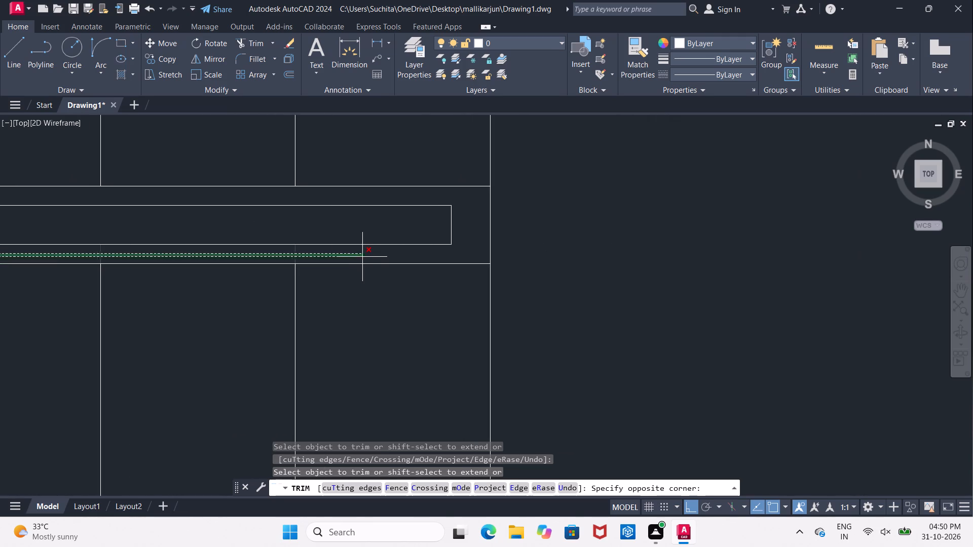
click(366, 254)
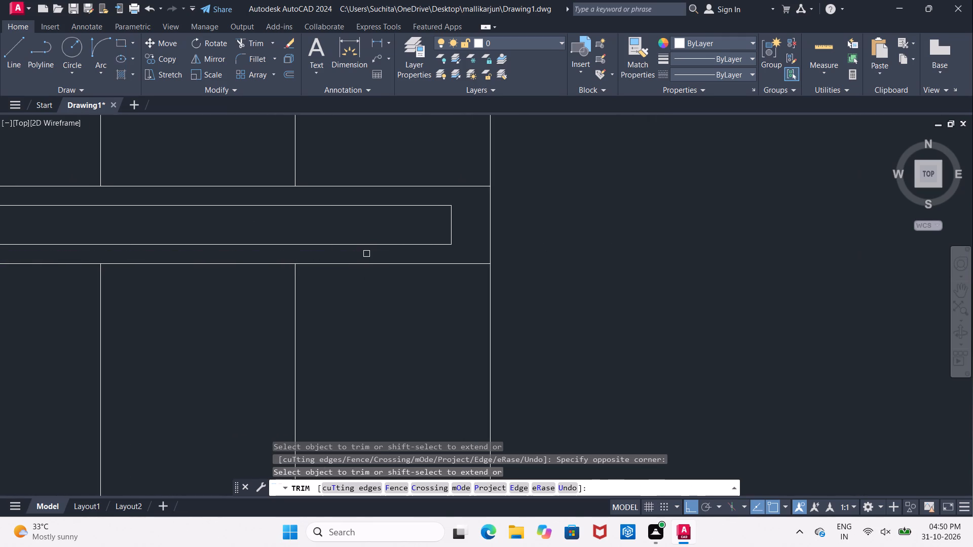
Trim the overlapping lines where the vertical wall beside the staircase meets the horizontal wall above it.
scroll(384, 254, down, 4)
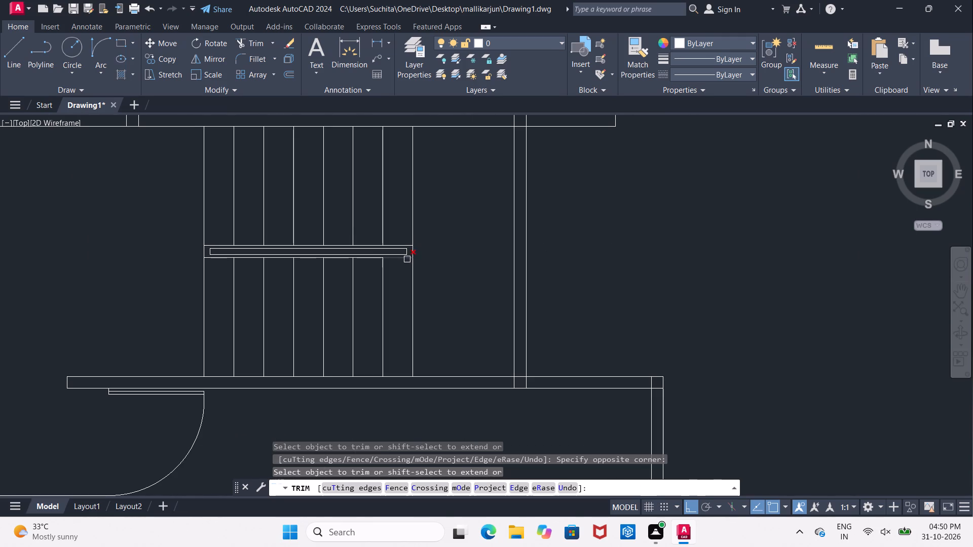
middle_drag(138, 237, 159, 297)
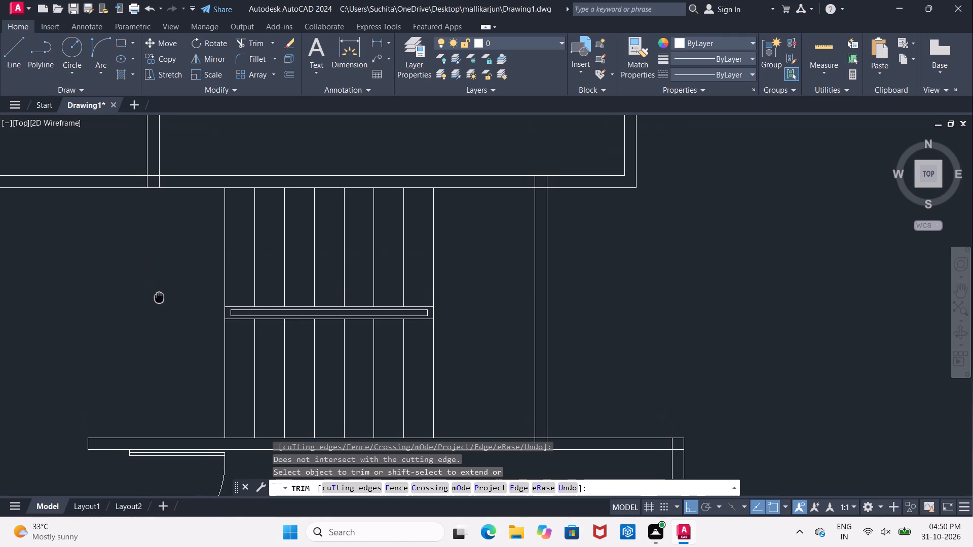
middle_drag(159, 297, 117, 296)
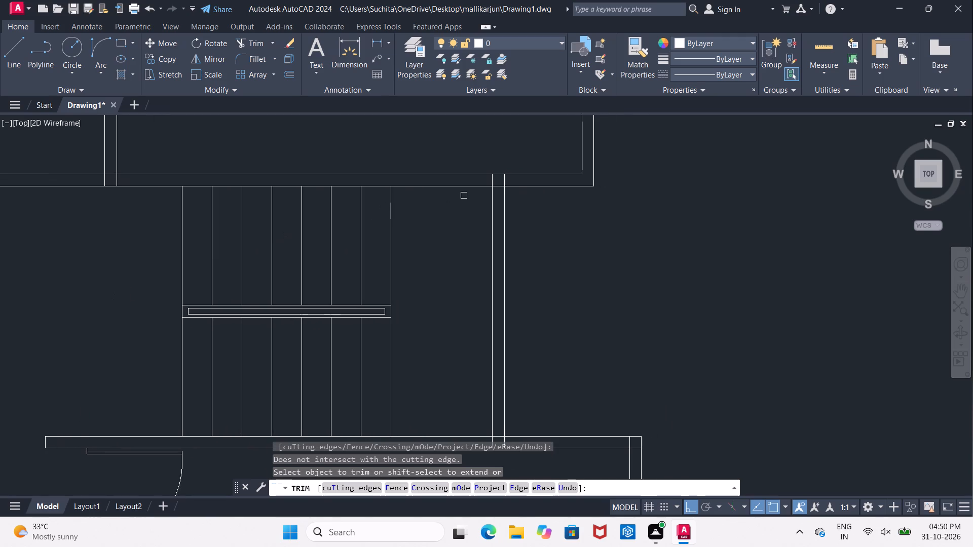
scroll(507, 187, up, 2)
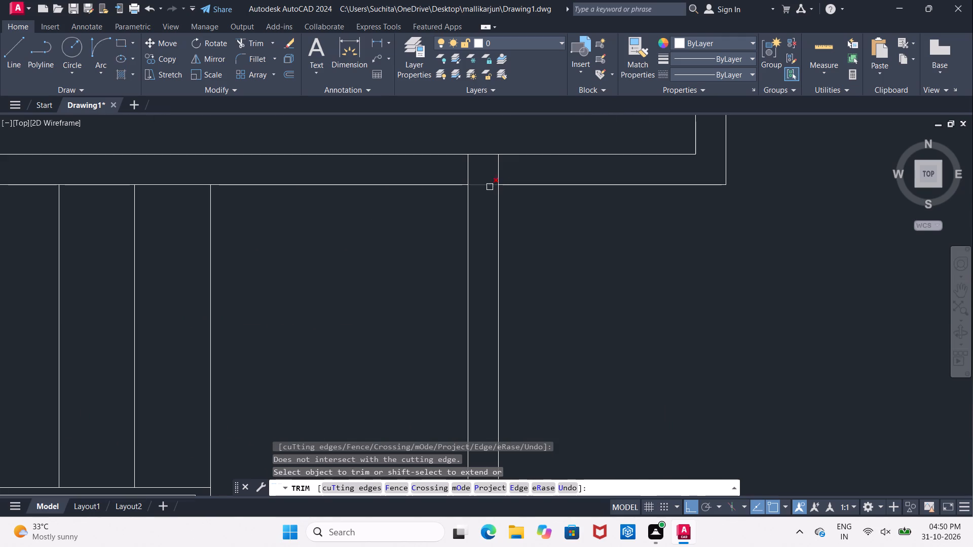
click(487, 185)
click(462, 173)
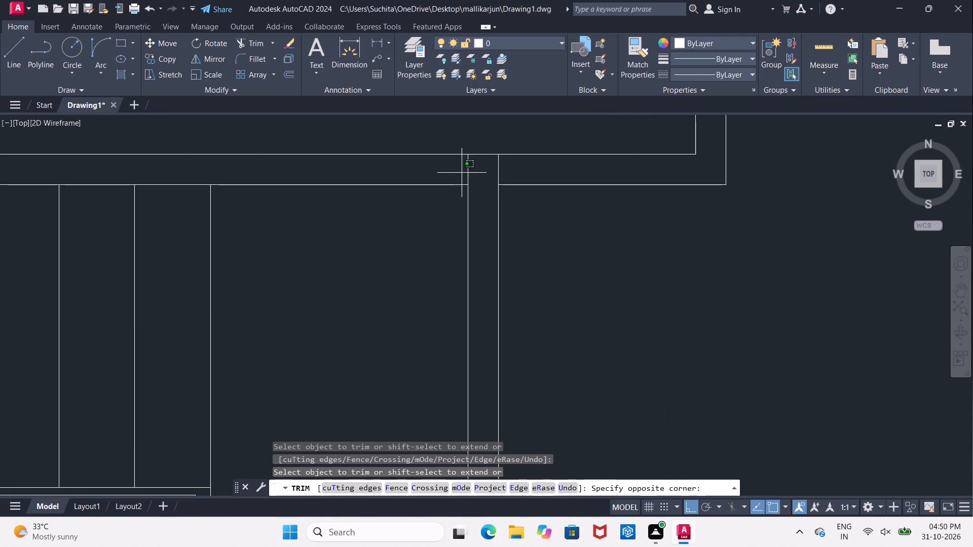
click(505, 169)
scroll(501, 158, down, 4)
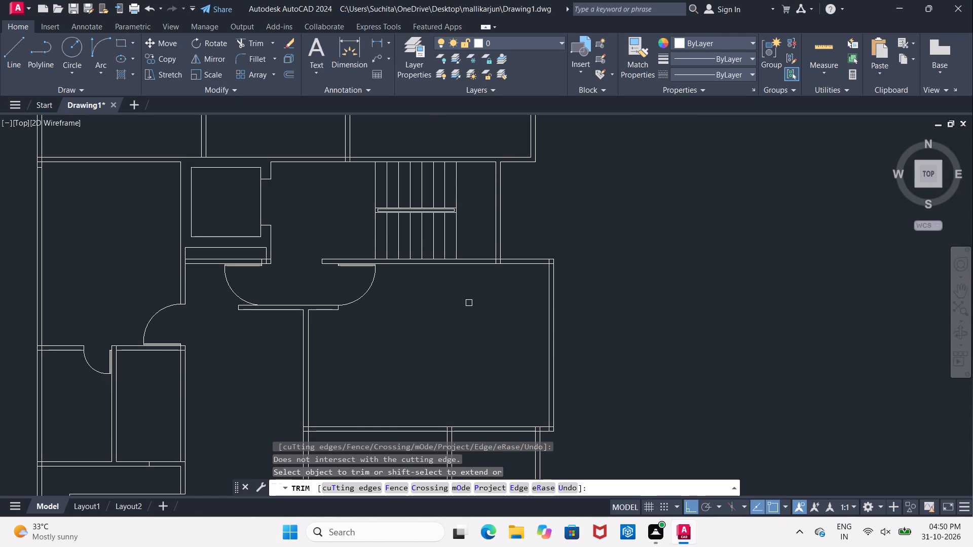
scroll(501, 245, up, 3)
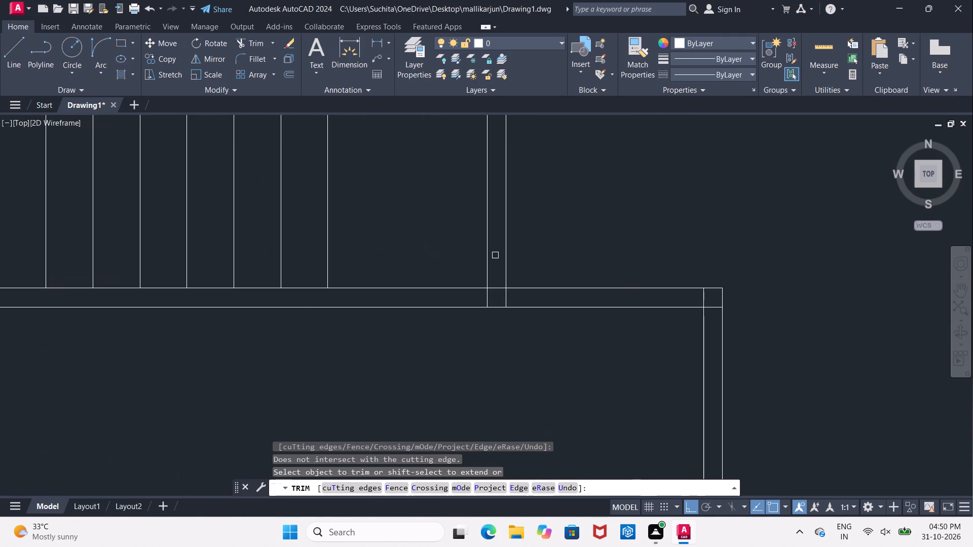
scroll(495, 255, up, 1)
scroll(496, 257, down, 3)
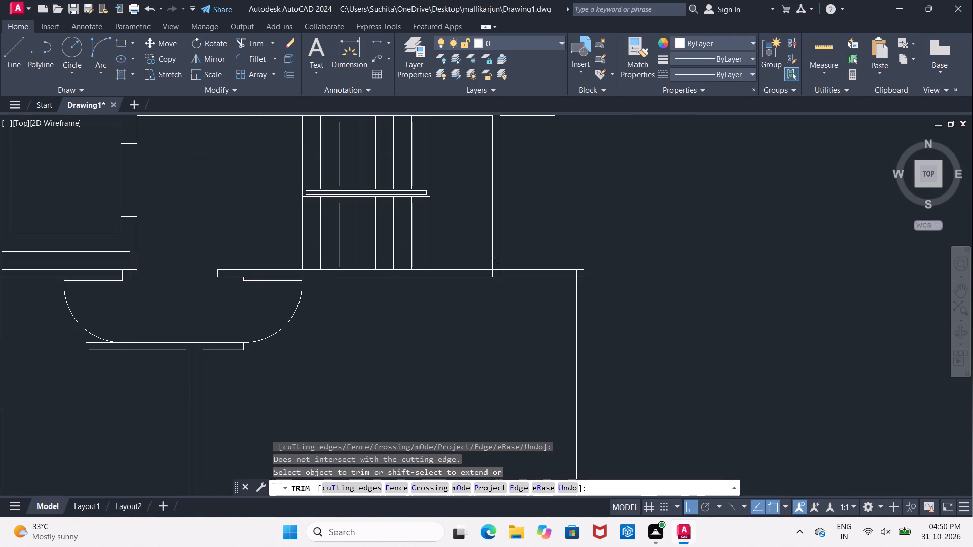
scroll(484, 300, down, 2)
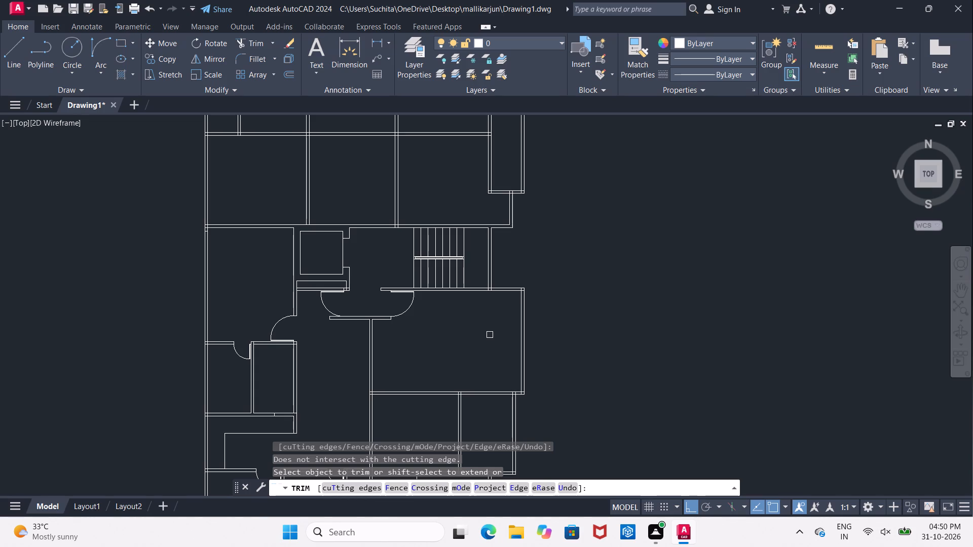
middle_drag(490, 351, 485, 338)
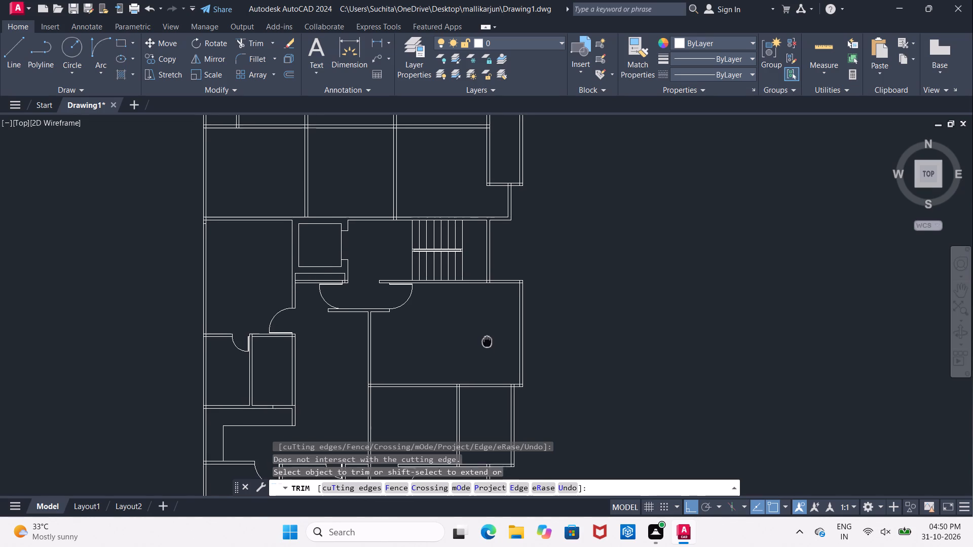
middle_drag(485, 338, 482, 332)
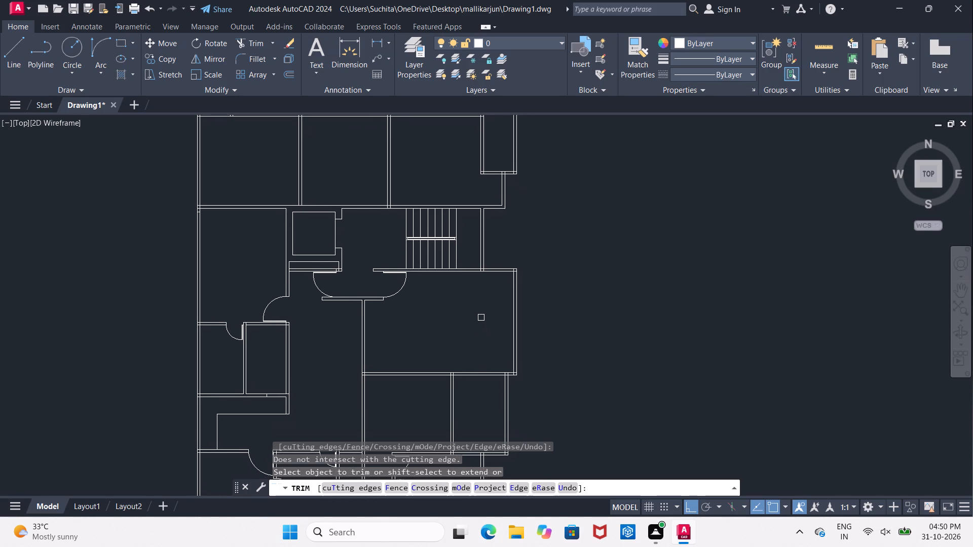
key(Escape)
key(Escape)
Extend both lines of the vertical wall beside the staircase down through the room below to its bottom wall's outer line.
text(EX)
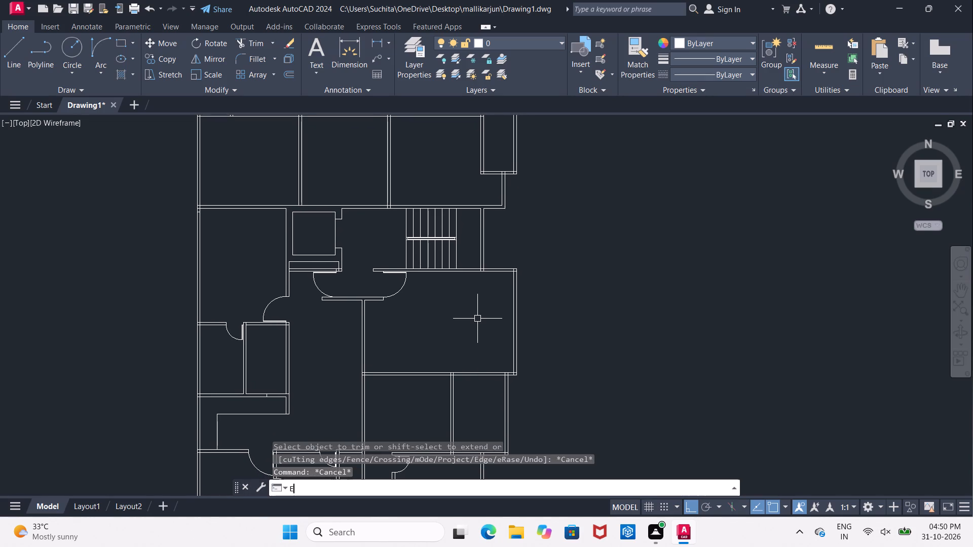
key(space)
key(space)
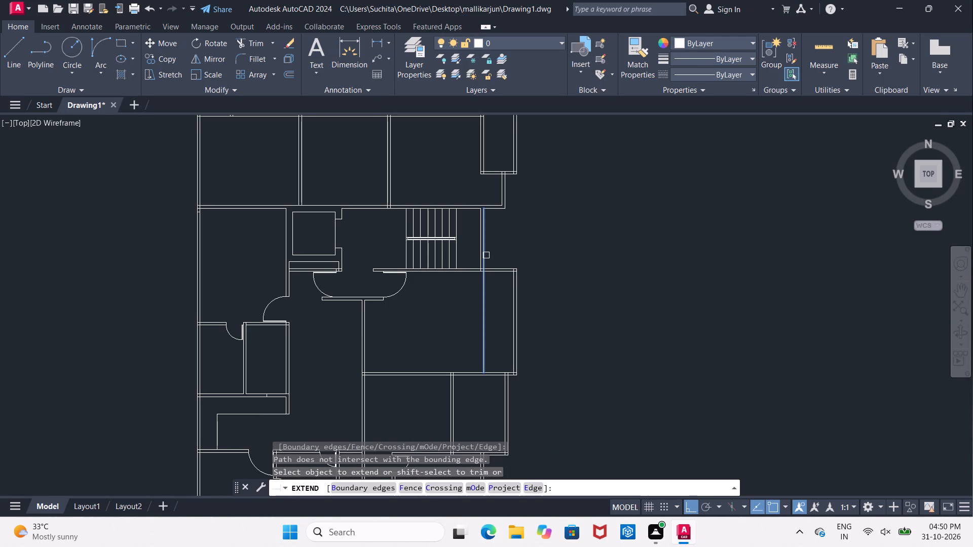
click(486, 255)
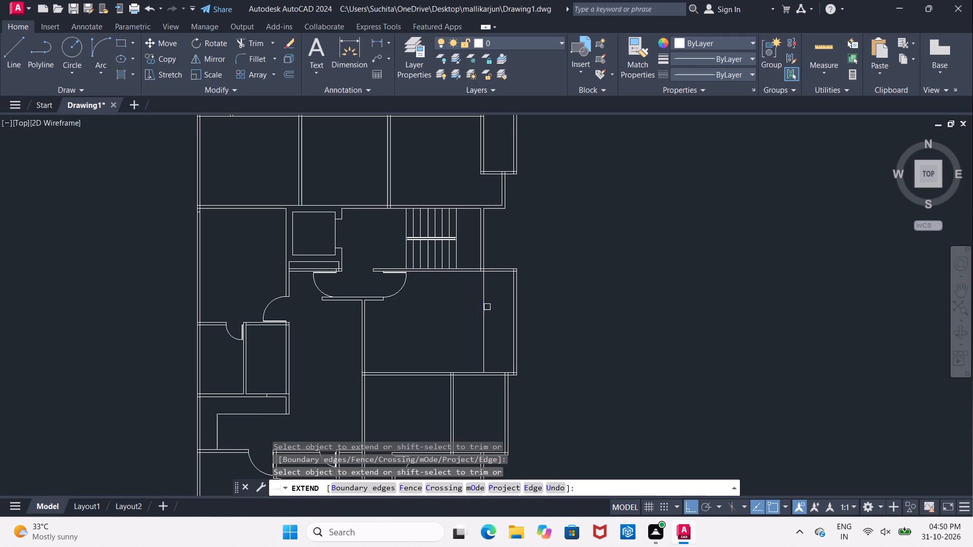
click(482, 343)
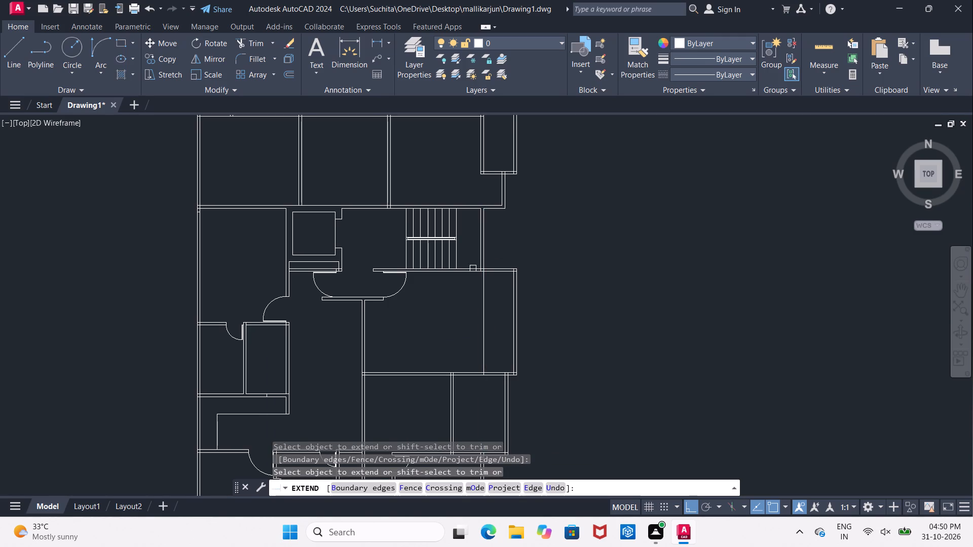
scroll(476, 264, up, 1)
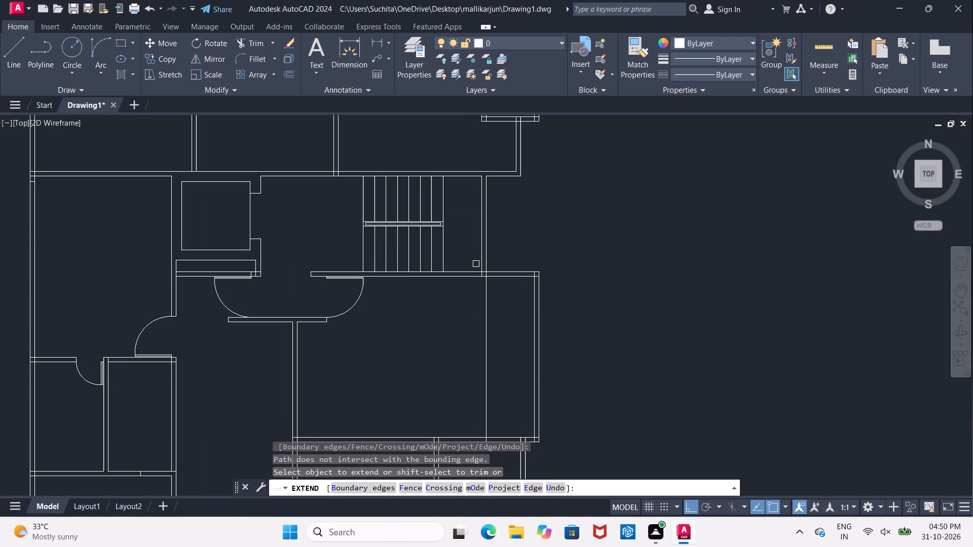
scroll(478, 266, up, 1)
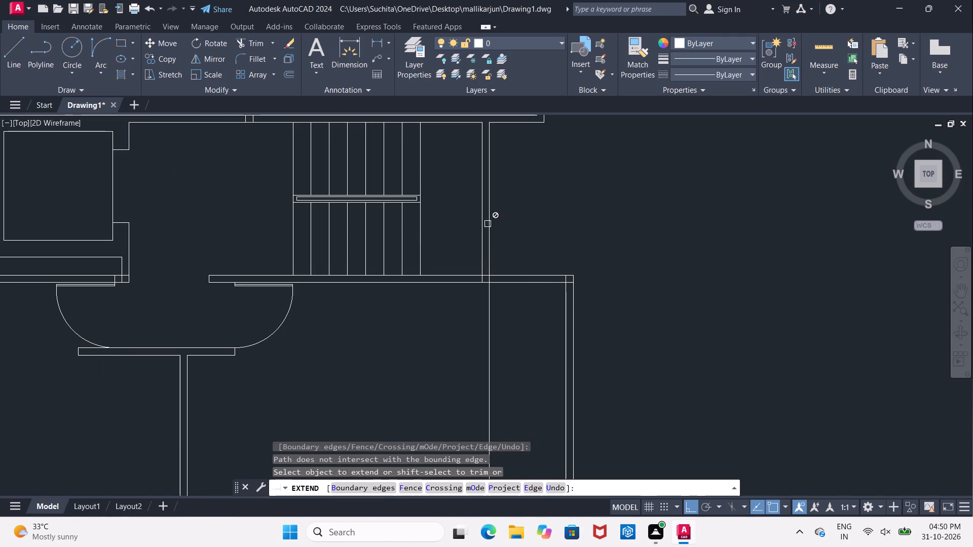
scroll(478, 247, down, 3)
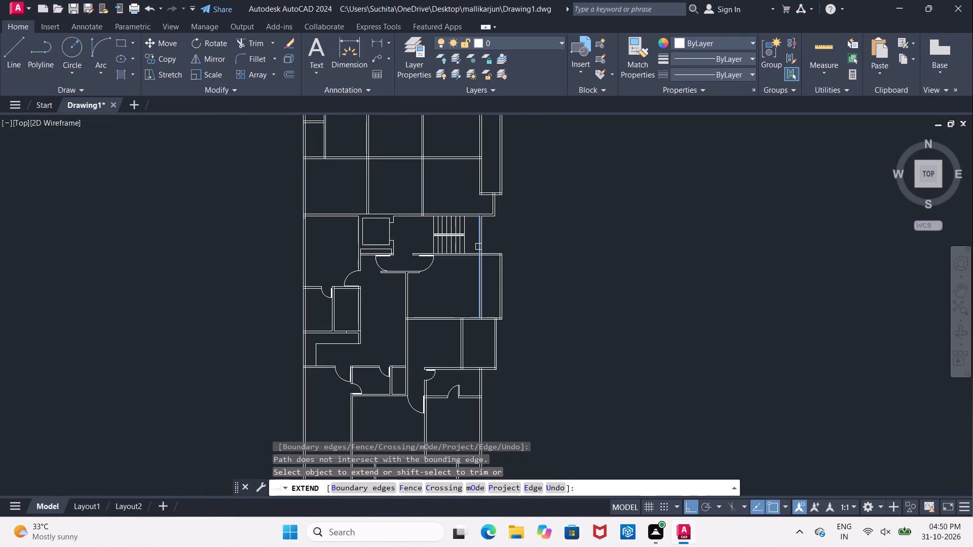
click(478, 247)
scroll(478, 320, up, 3)
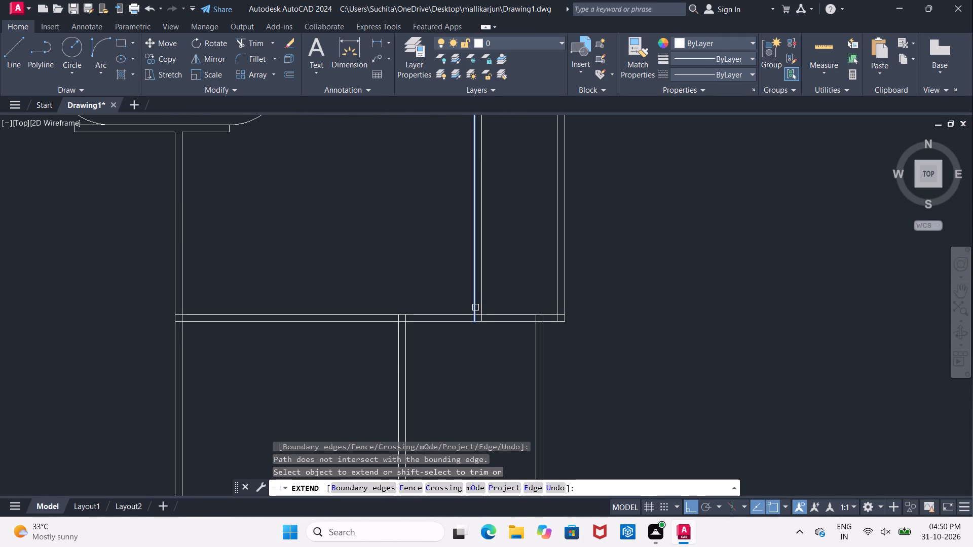
click(475, 305)
middle_drag(440, 266, 430, 280)
key(Escape)
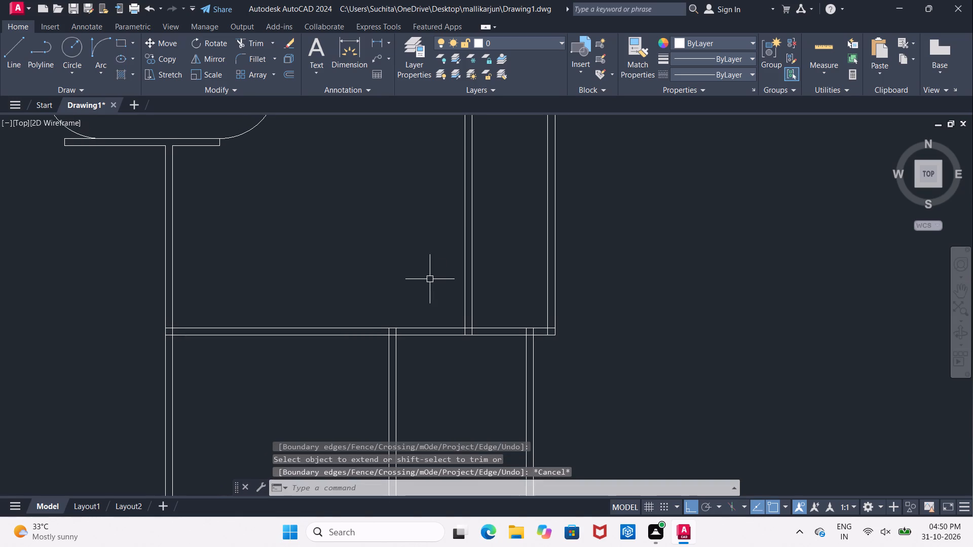
Trim the overlapping lines where the small lower room's outer vertical wall meets the bottom wall of the room below the staircase.
scroll(430, 279, down, 2)
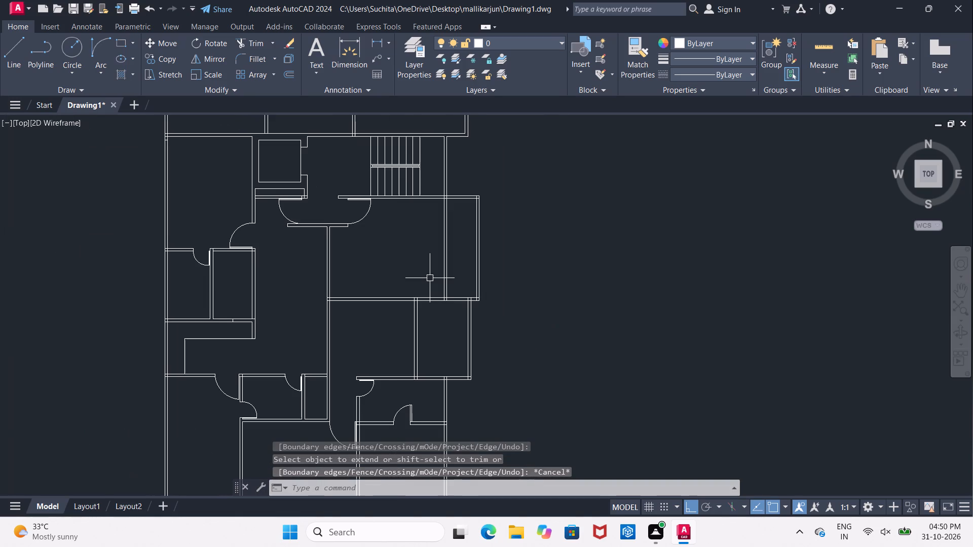
middle_drag(430, 278, 414, 327)
scroll(448, 222, up, 1)
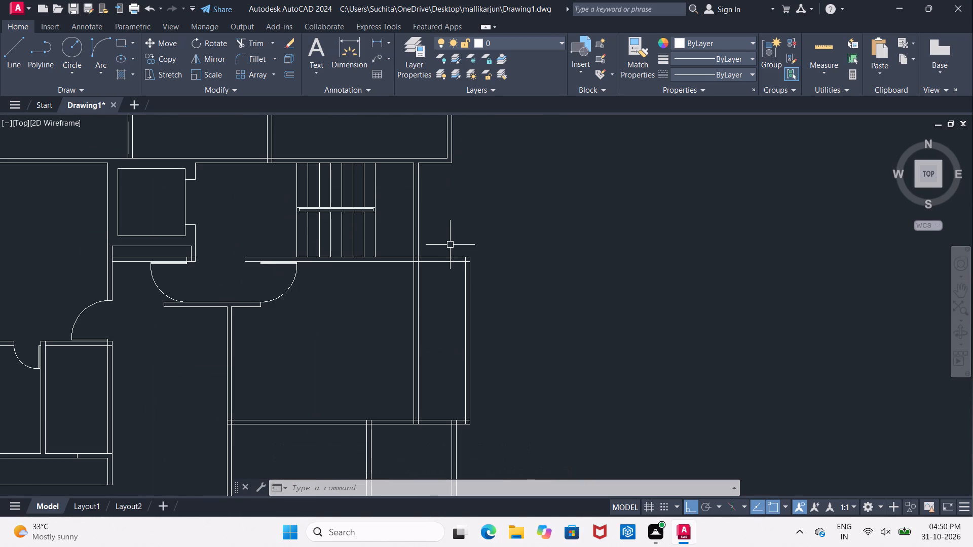
text(TR)
key(space)
key(space)
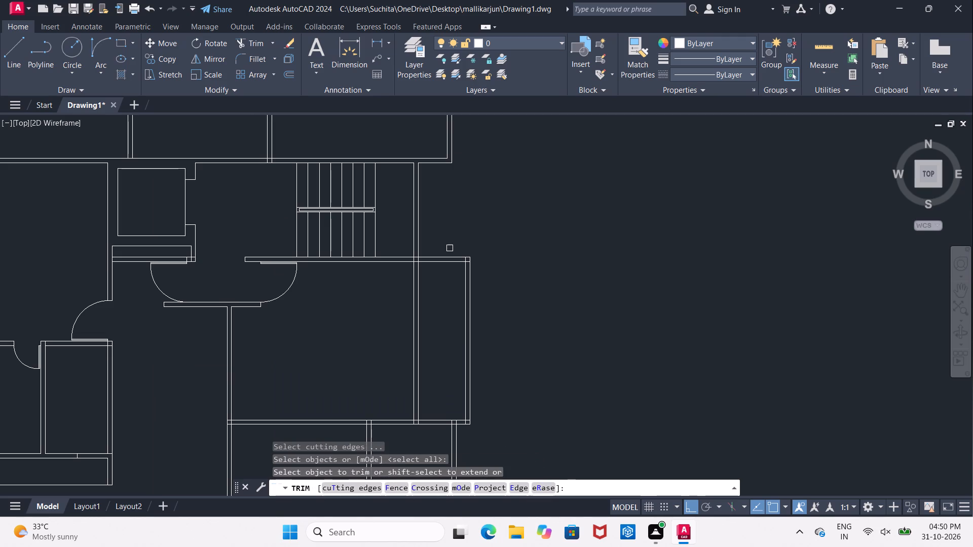
middle_drag(391, 395, 379, 312)
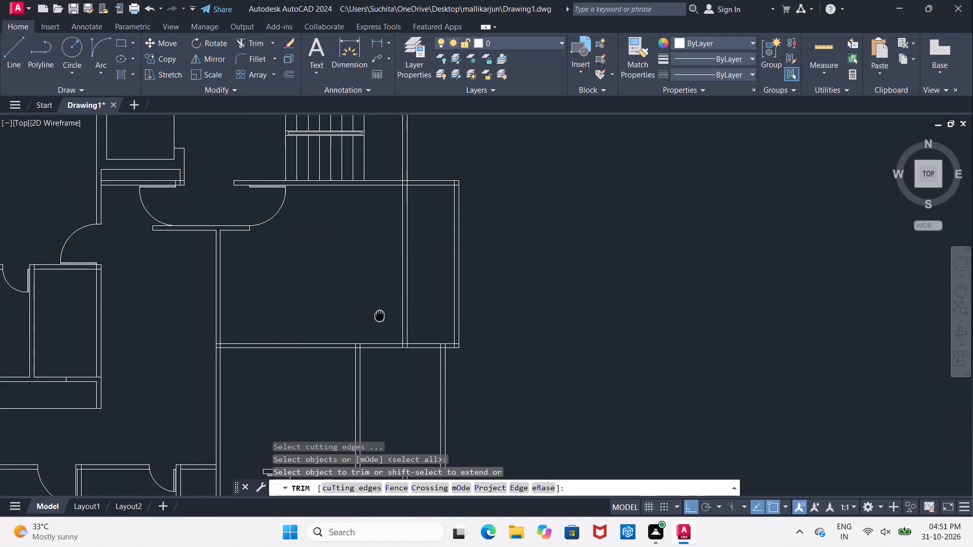
middle_drag(379, 312, 379, 309)
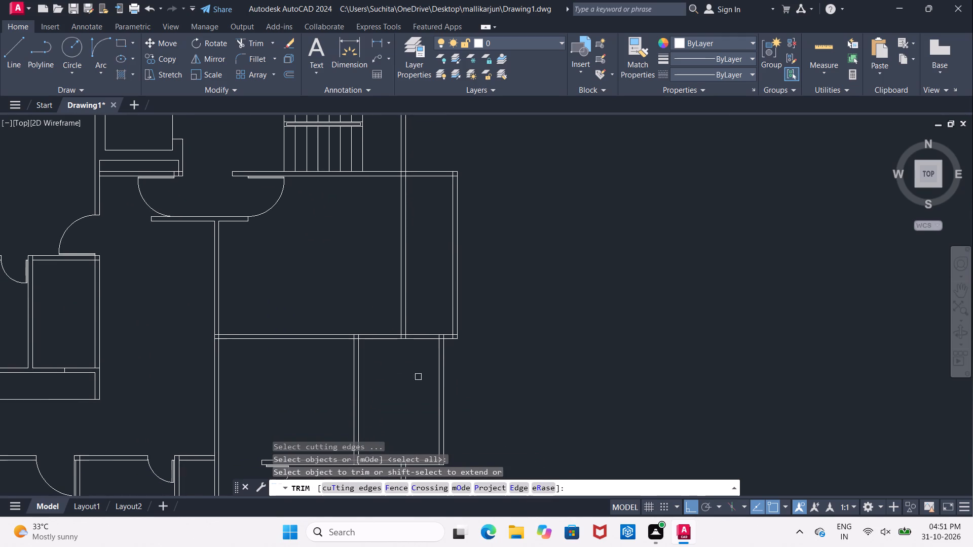
scroll(448, 358, up, 2)
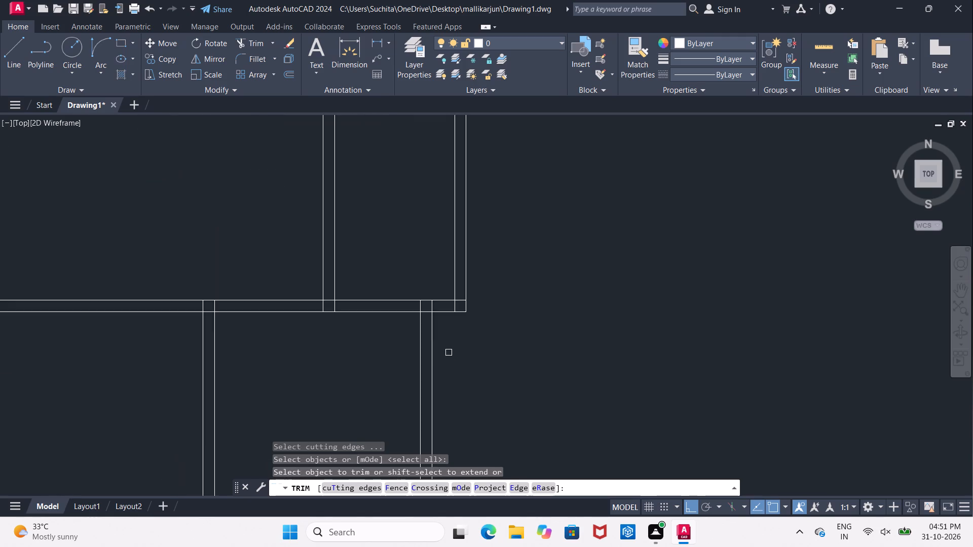
scroll(448, 351, up, 2)
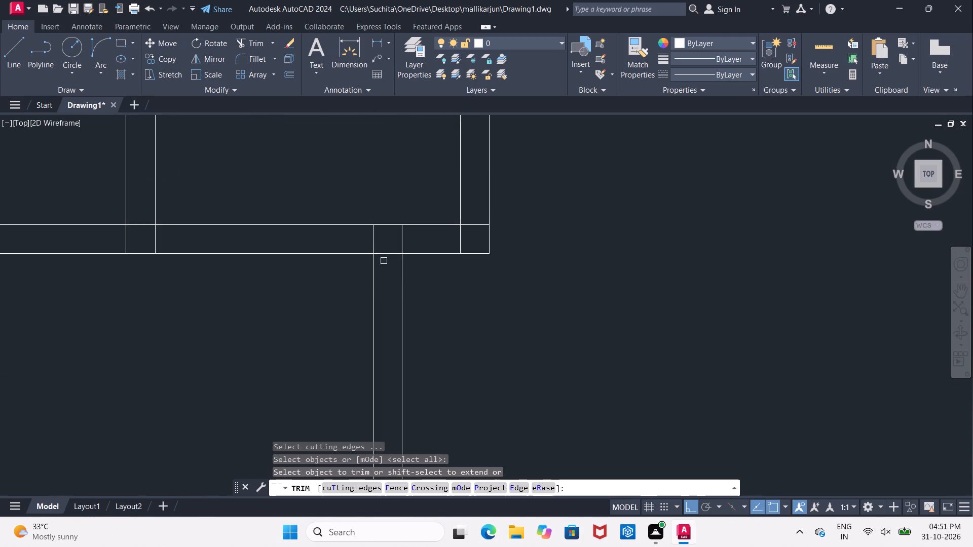
click(384, 252)
click(372, 243)
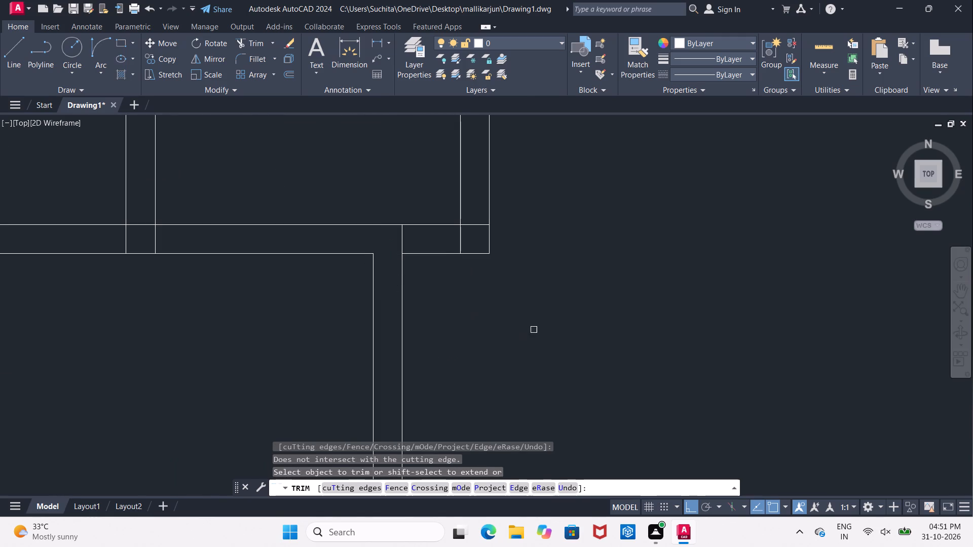
Trim the overhanging inner wall lines at the lower and upper outer corners of the room below the staircase.
click(464, 236)
click(455, 239)
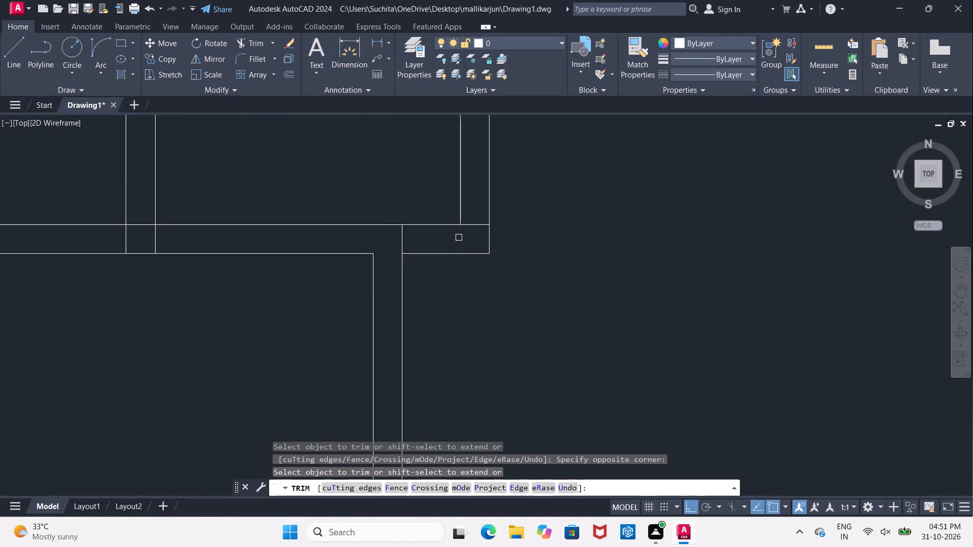
click(469, 220)
click(468, 233)
scroll(468, 233, down, 1)
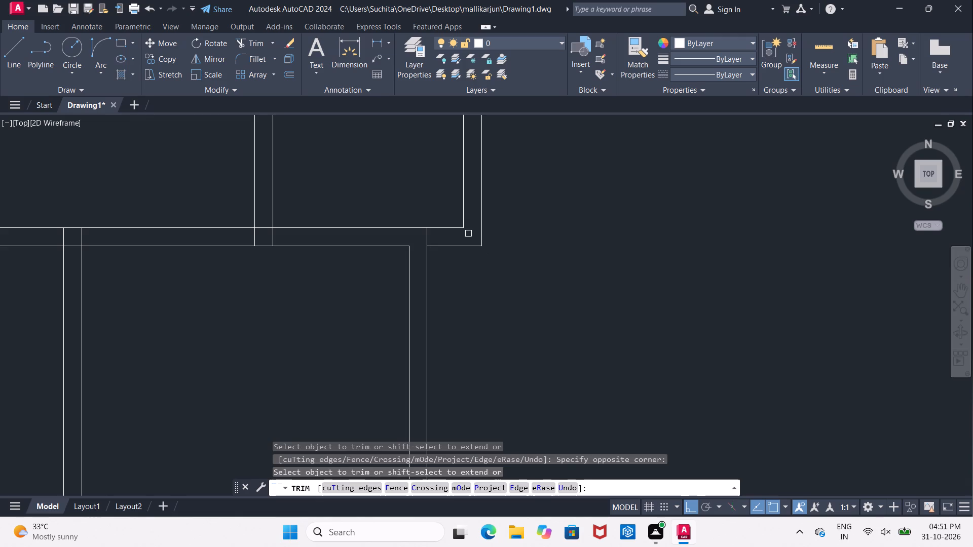
scroll(465, 241, down, 1)
middle_drag(445, 185, 438, 412)
scroll(425, 355, down, 3)
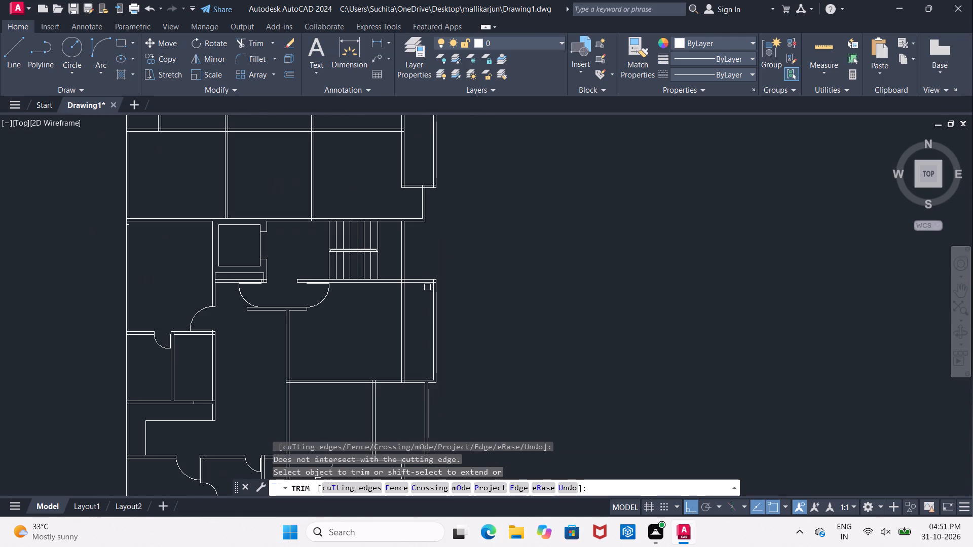
scroll(426, 278, up, 6)
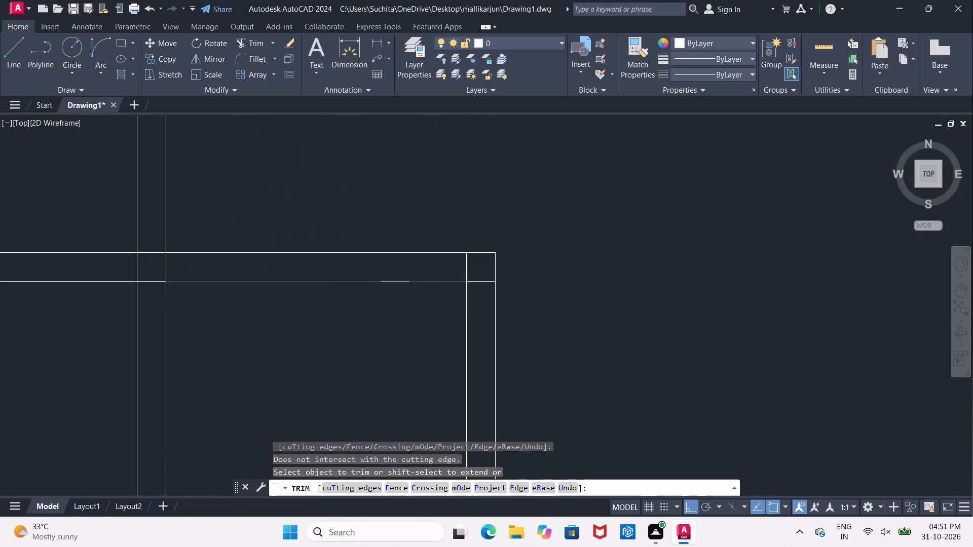
click(471, 269)
click(478, 283)
scroll(490, 289, down, 2)
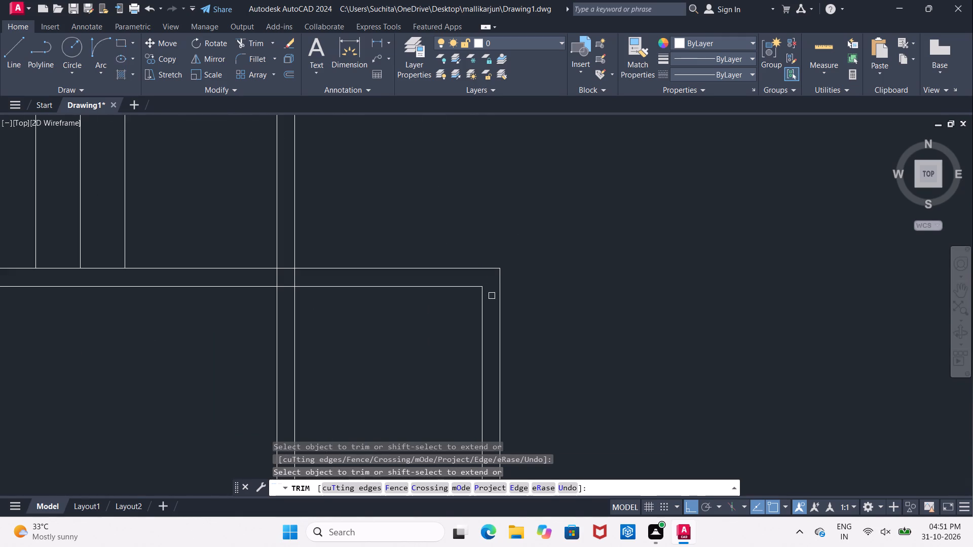
Trim the overlapping lines where the extended vertical staircase wall crosses the horizontal wall below the stairs.
middle_drag(335, 358, 446, 387)
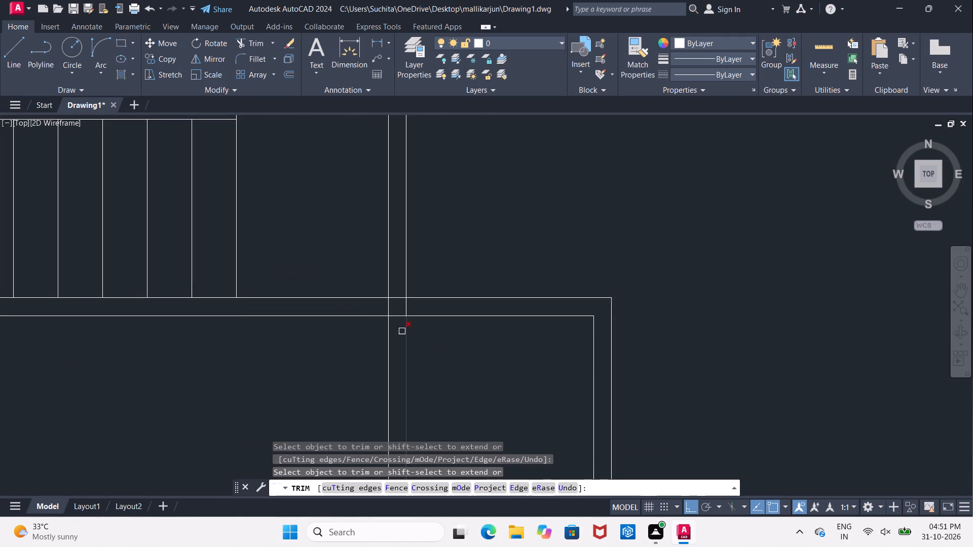
click(396, 314)
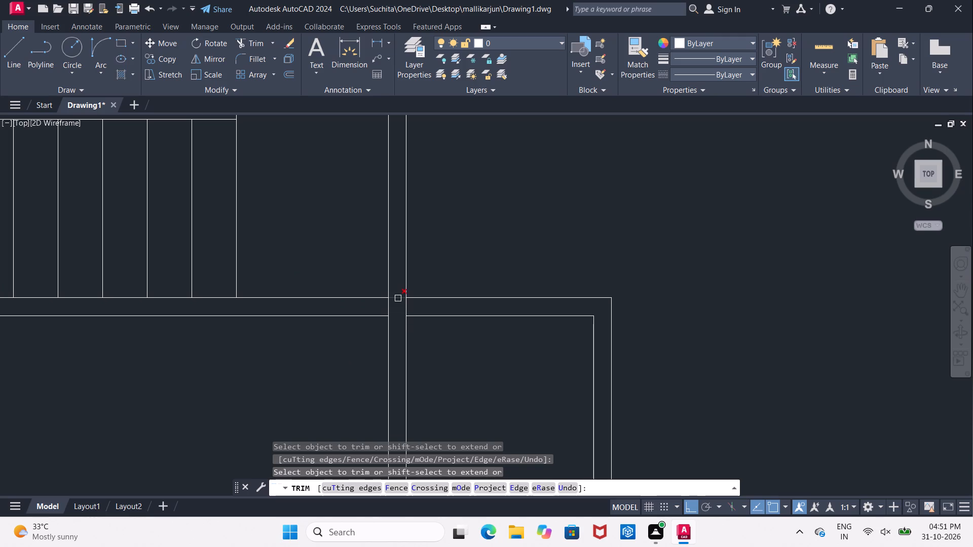
click(398, 298)
click(386, 306)
scroll(386, 306, down, 5)
scroll(373, 340, up, 2)
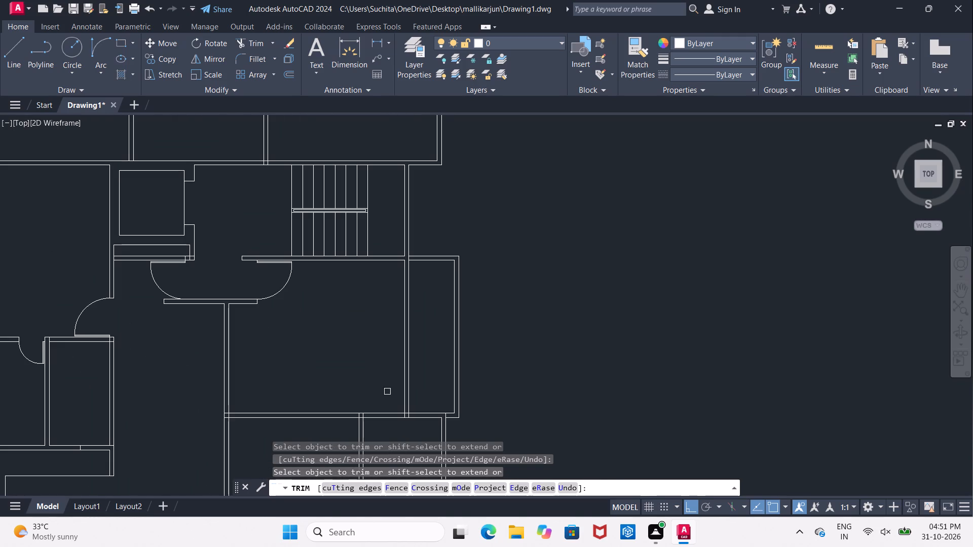
middle_drag(408, 443, 369, 327)
middle_drag(364, 335, 293, 208)
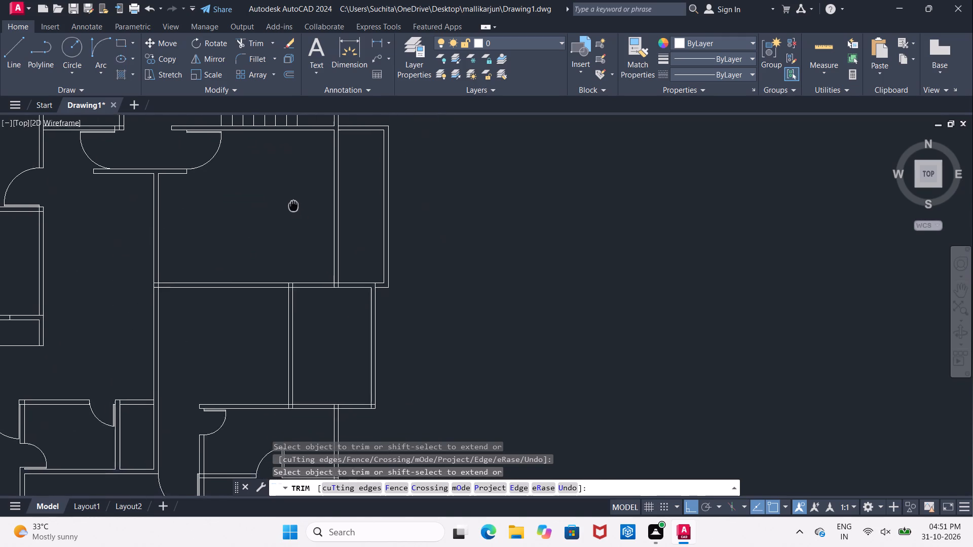
middle_drag(293, 208, 298, 223)
scroll(355, 331, up, 1)
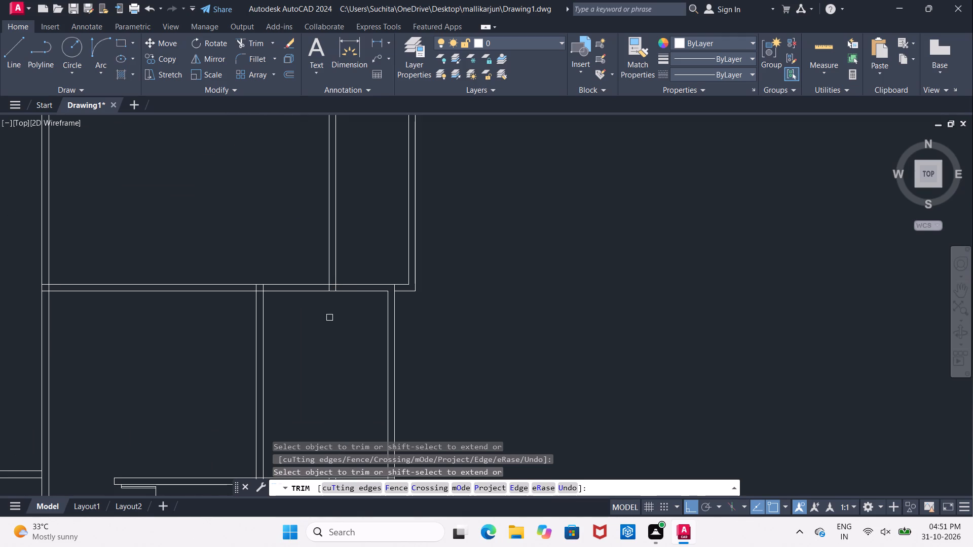
middle_drag(329, 323, 317, 390)
key(Escape)
Offset the inner line of the room's bottom wall upward twice, 1" each time, into the room.
scroll(275, 344, down, 3)
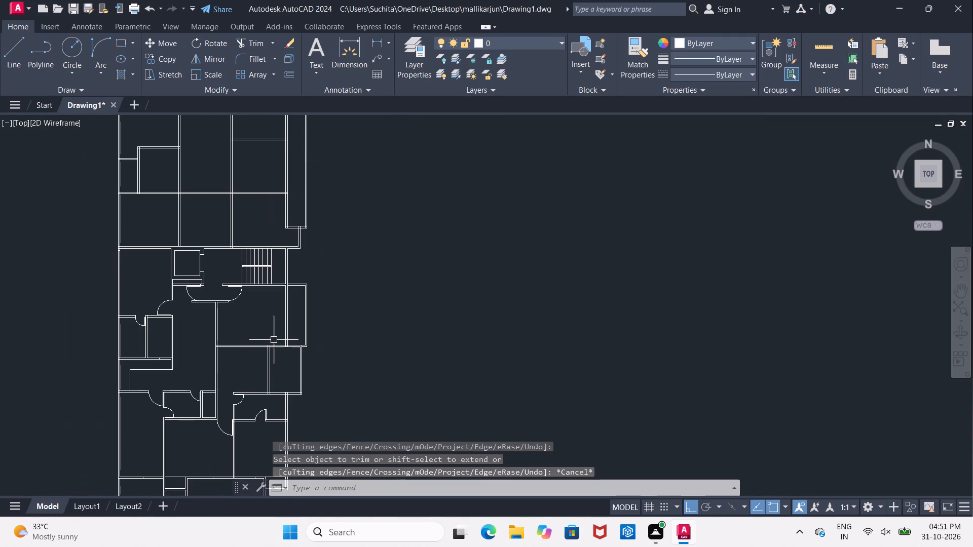
scroll(274, 334, up, 1)
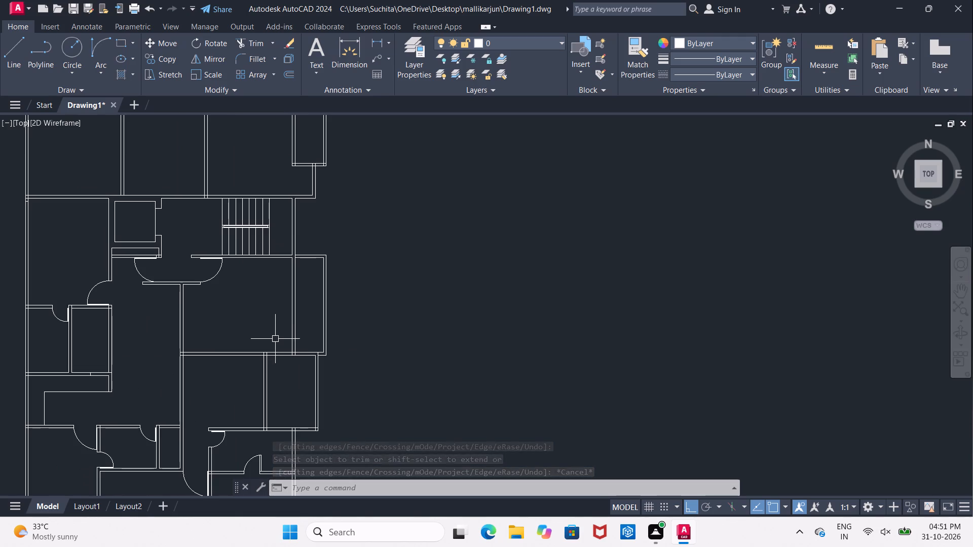
scroll(294, 355, up, 3)
middle_drag(273, 332, 262, 323)
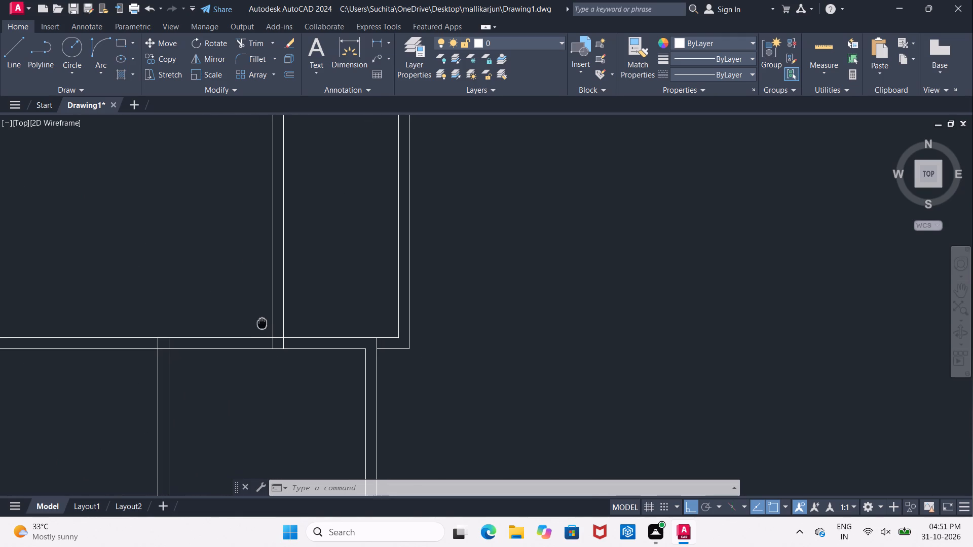
key(Escape)
key(o)
key(Return)
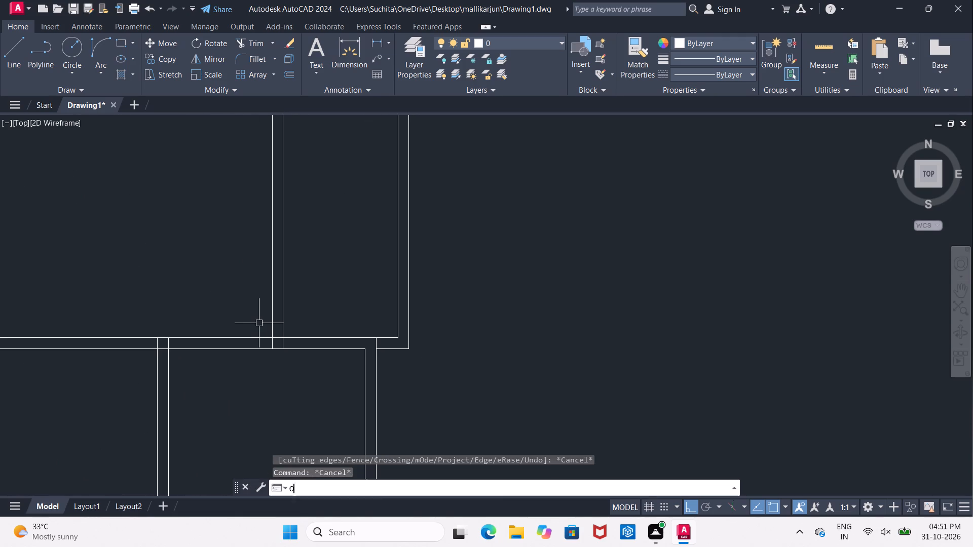
text(1")
key(Return)
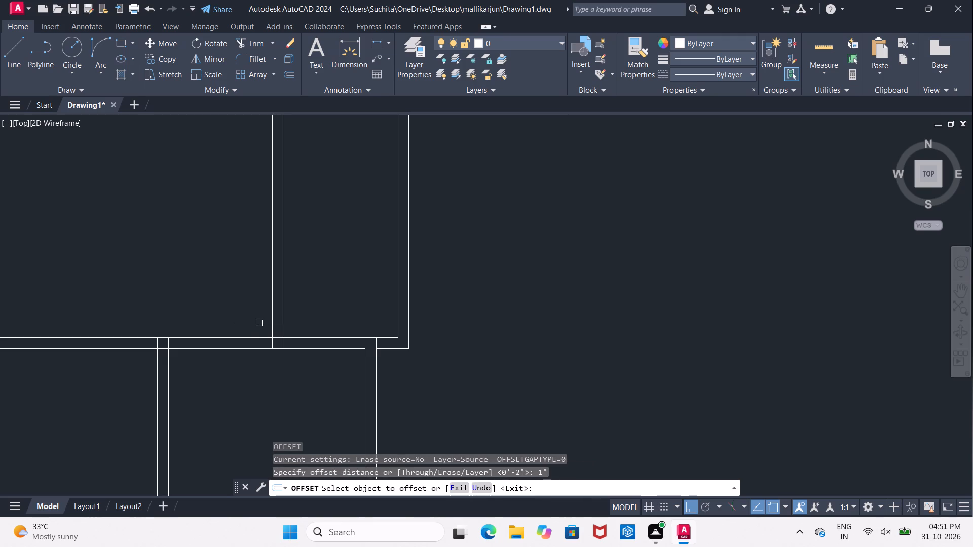
click(307, 338)
click(301, 317)
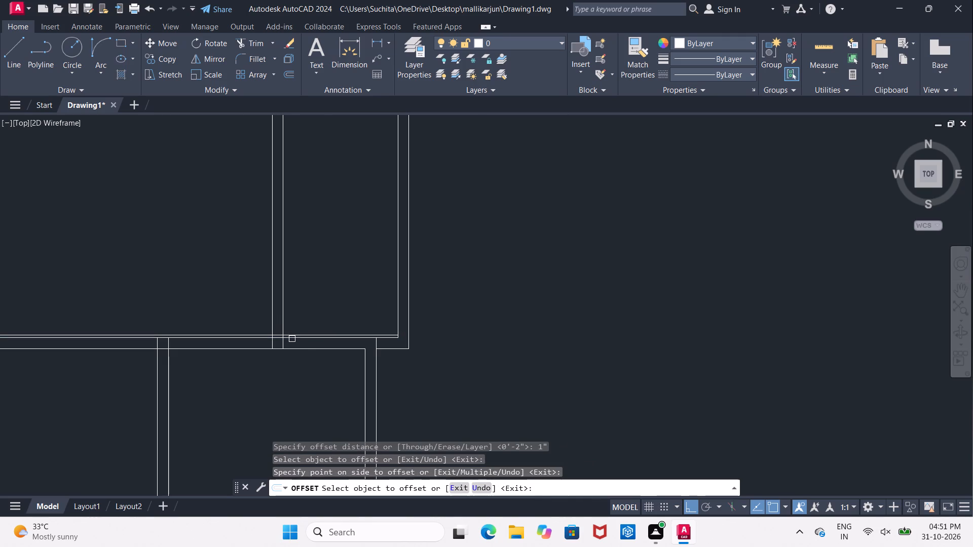
scroll(290, 340, up, 3)
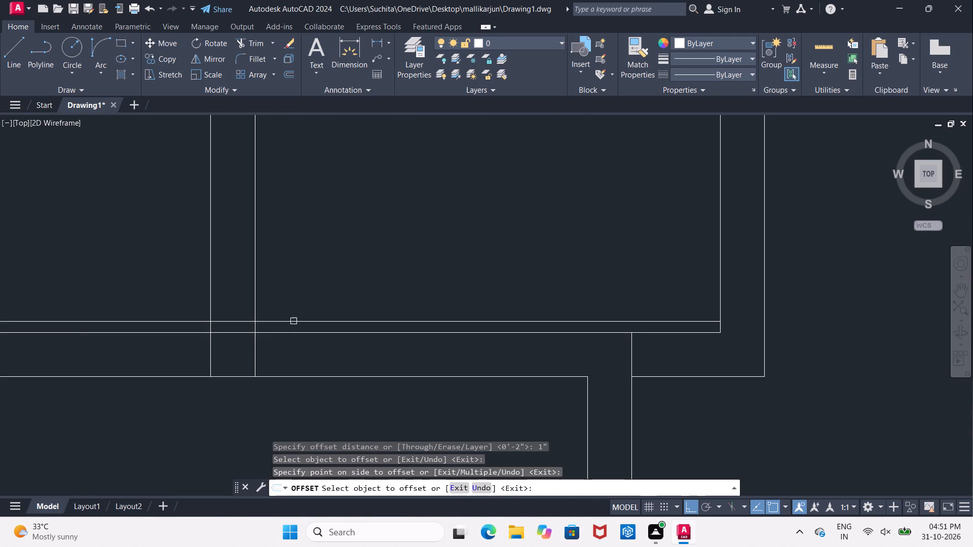
click(293, 321)
click(295, 287)
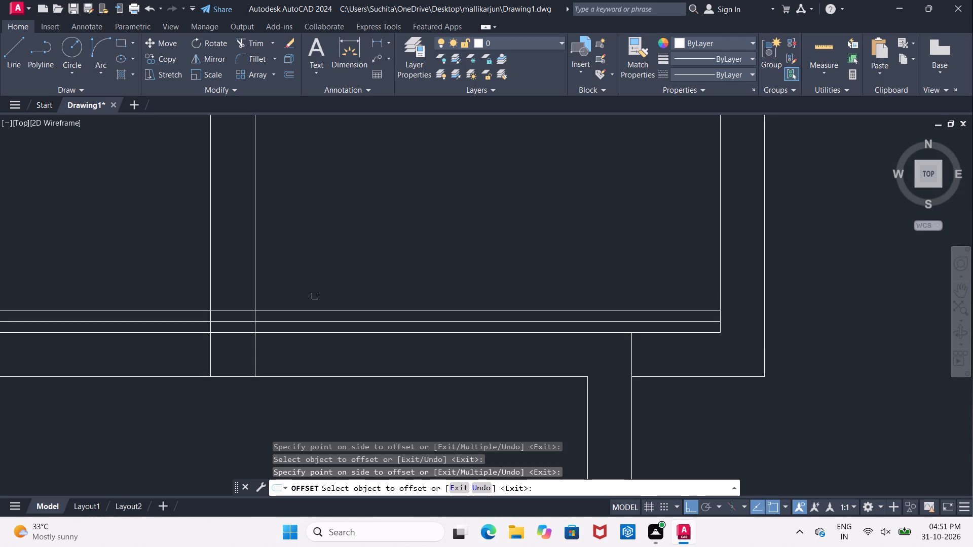
key(Escape)
Offset the extended vertical wall's left line 2' to the right and the bottom wall's inner line 2' upward.
middle_drag(336, 291, 344, 283)
key(Escape)
key(o)
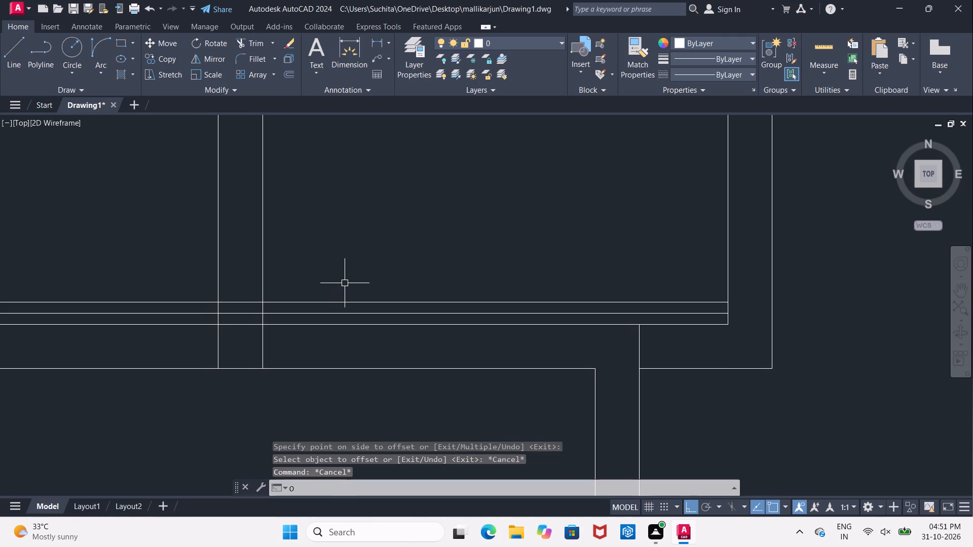
key(Return)
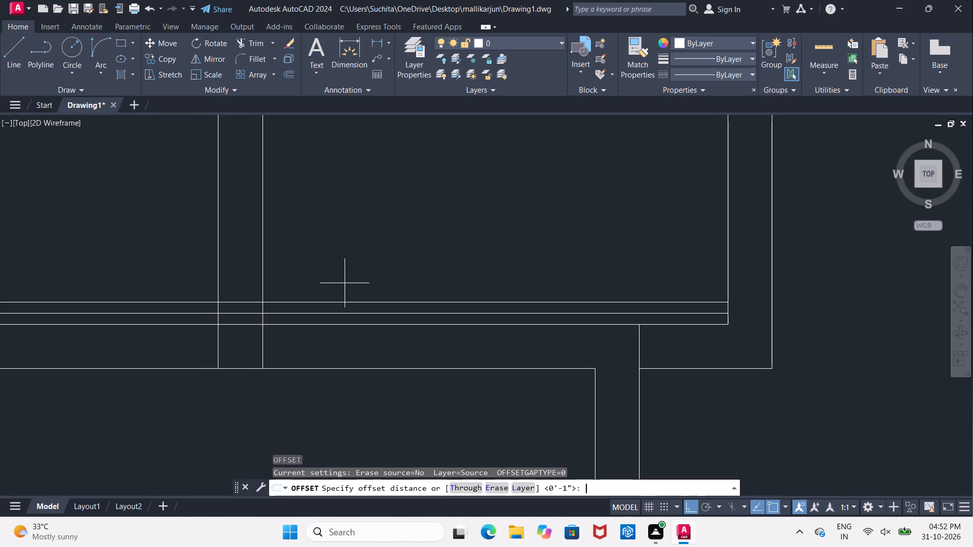
text(2')
key(Return)
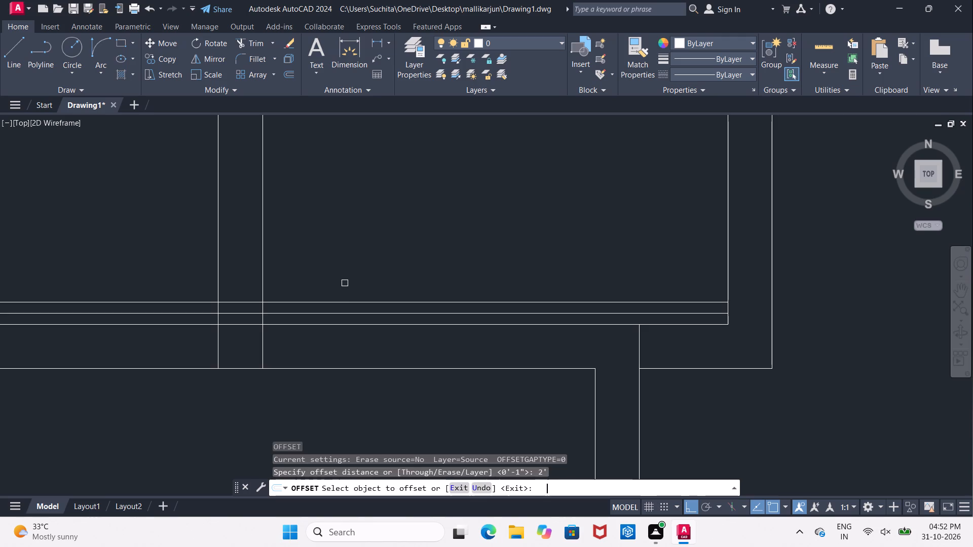
click(219, 278)
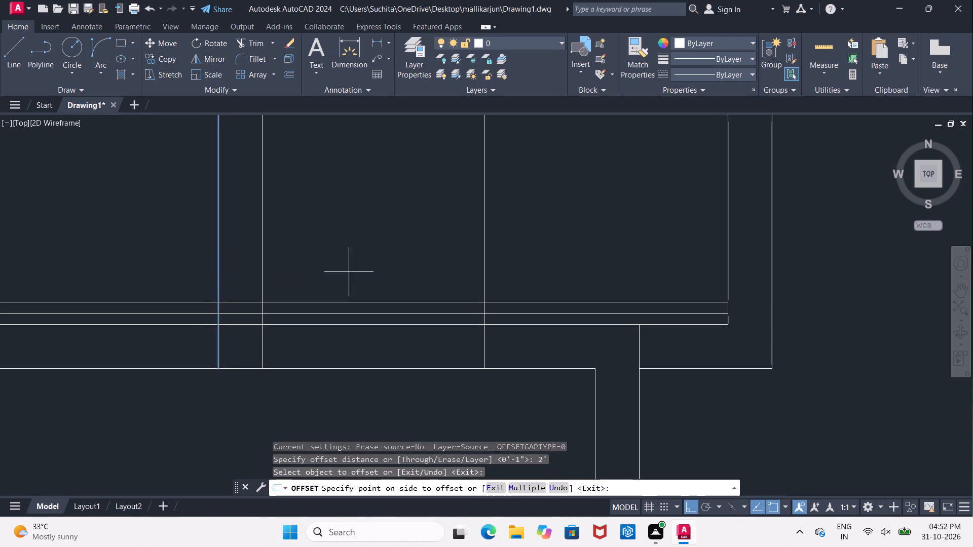
click(351, 271)
scroll(353, 331, down, 1)
scroll(352, 331, up, 1)
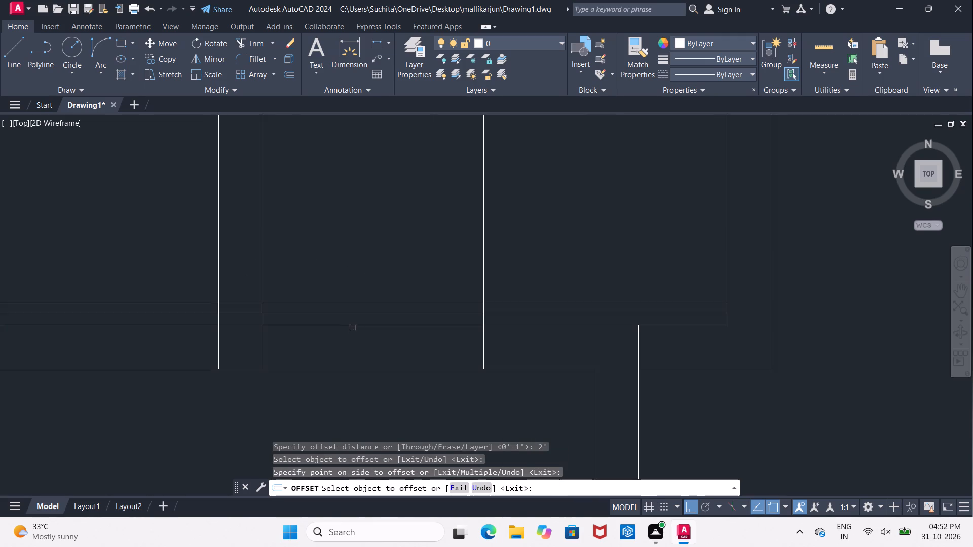
click(352, 327)
click(351, 257)
scroll(351, 257, down, 3)
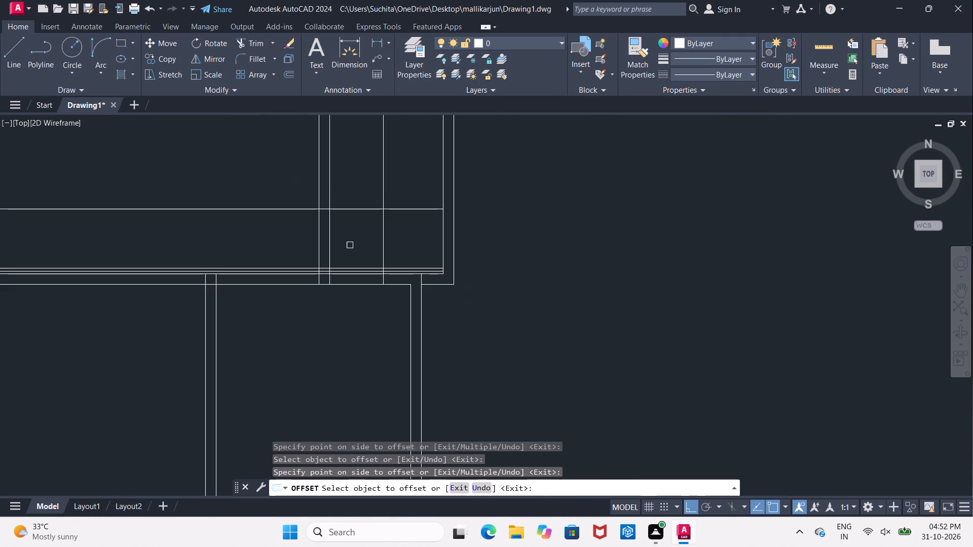
middle_drag(349, 245, 371, 258)
scroll(314, 250, up, 2)
key(Escape)
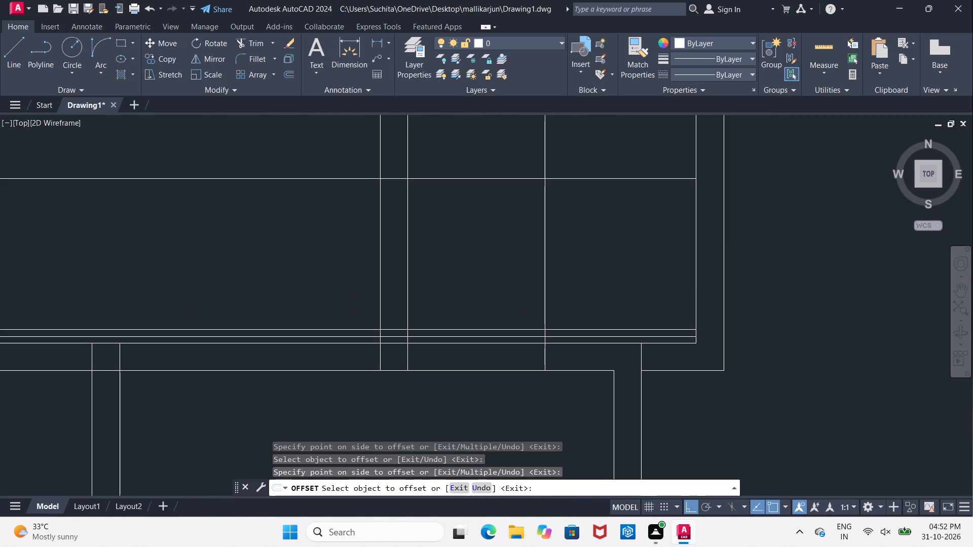
Trim the three vertical lines between the 2' horizontal offset line and the 1" offset lines above the bottom wall.
text(TR)
key(space)
key(space)
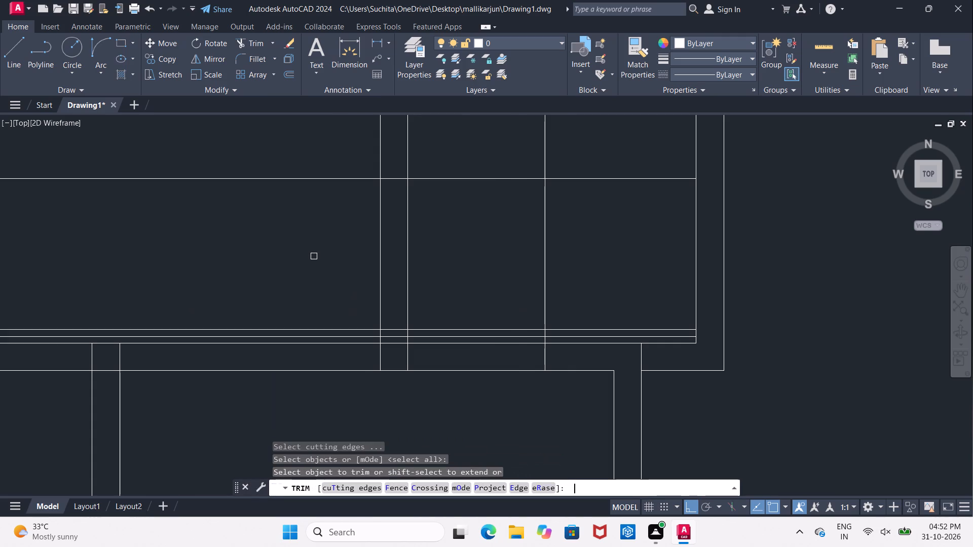
scroll(314, 256, down, 1)
click(314, 256)
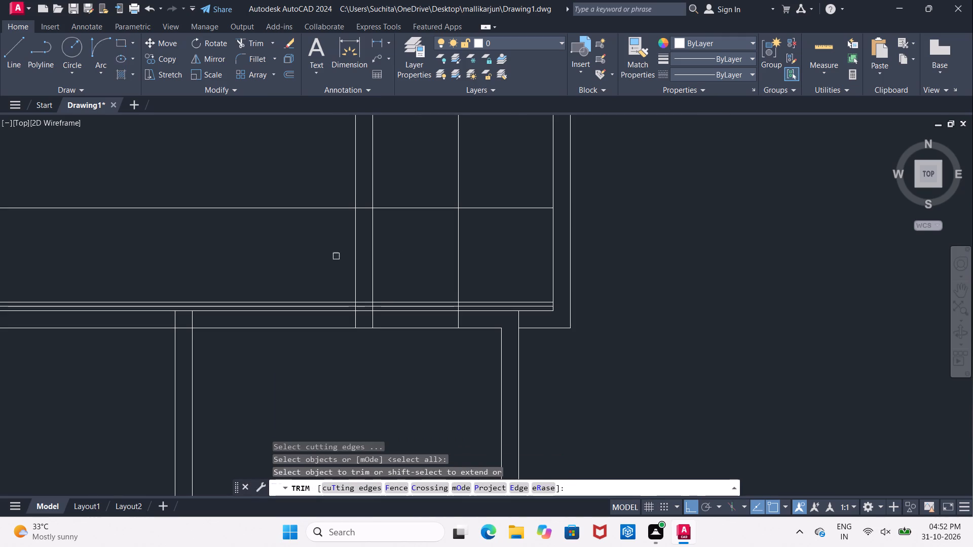
click(341, 258)
click(472, 250)
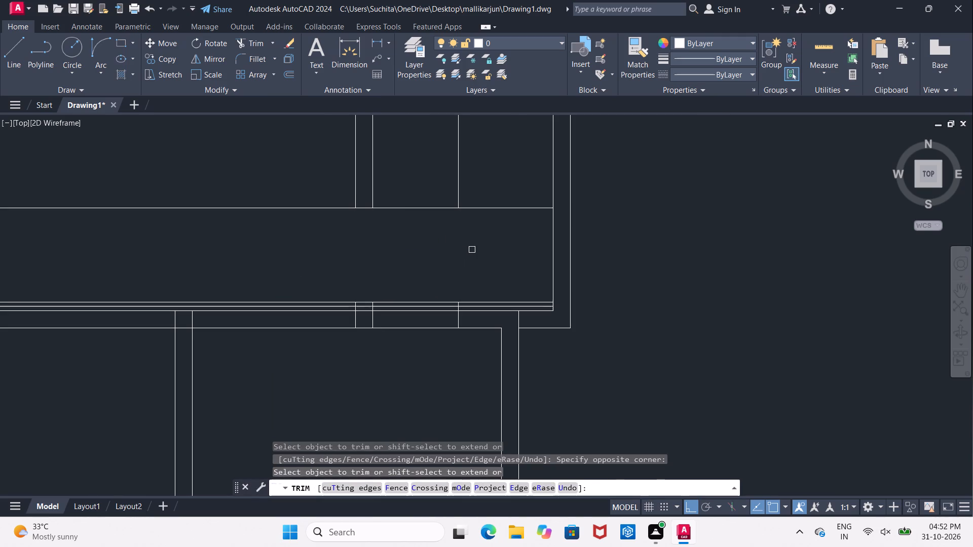
Trim both 1" offset lines left of the vertical wall, and the 2' horizontal line left of the wall and across the opening.
click(300, 299)
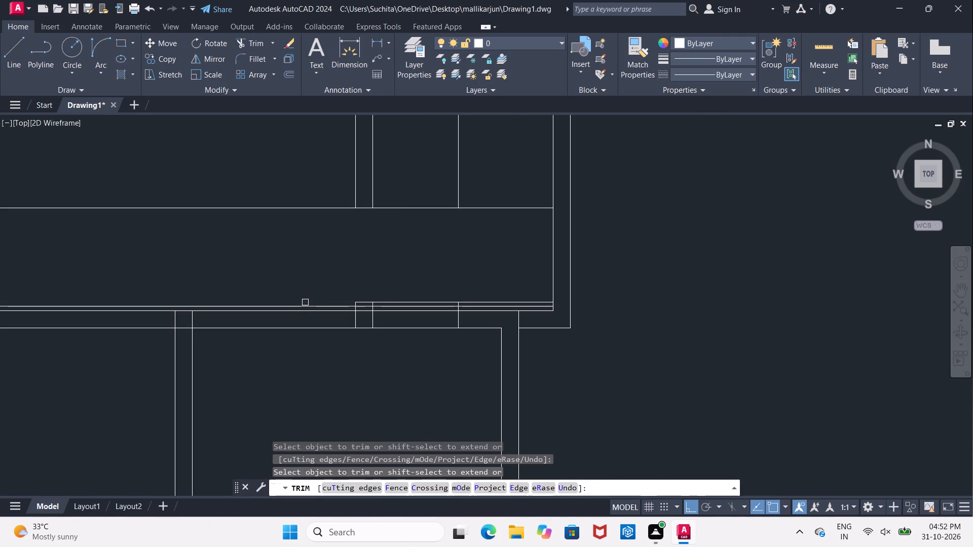
click(306, 305)
click(339, 208)
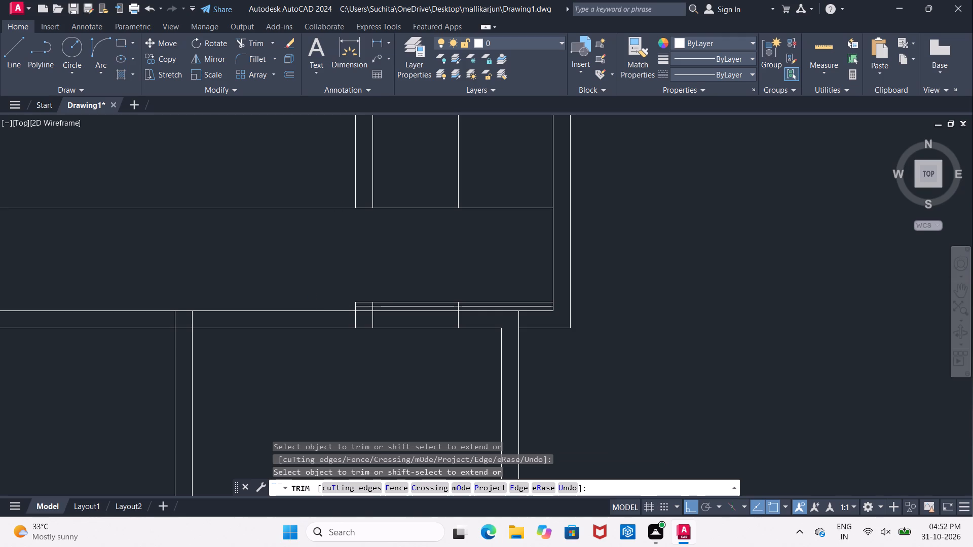
click(415, 210)
Trim both 1" offset lines to the right of the 2' vertical offset line, plus the short vertical piece beneath them.
scroll(473, 314, up, 3)
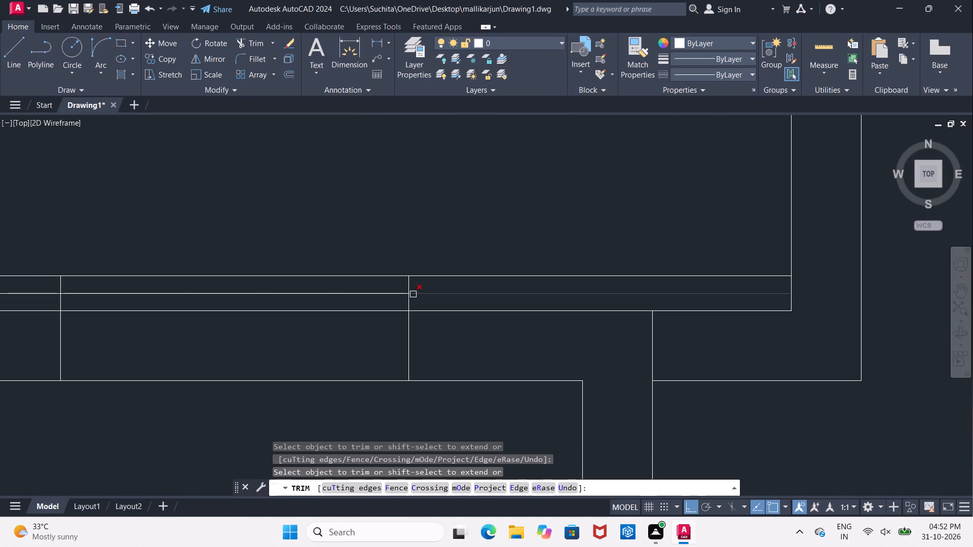
click(413, 294)
click(423, 280)
click(423, 272)
click(425, 274)
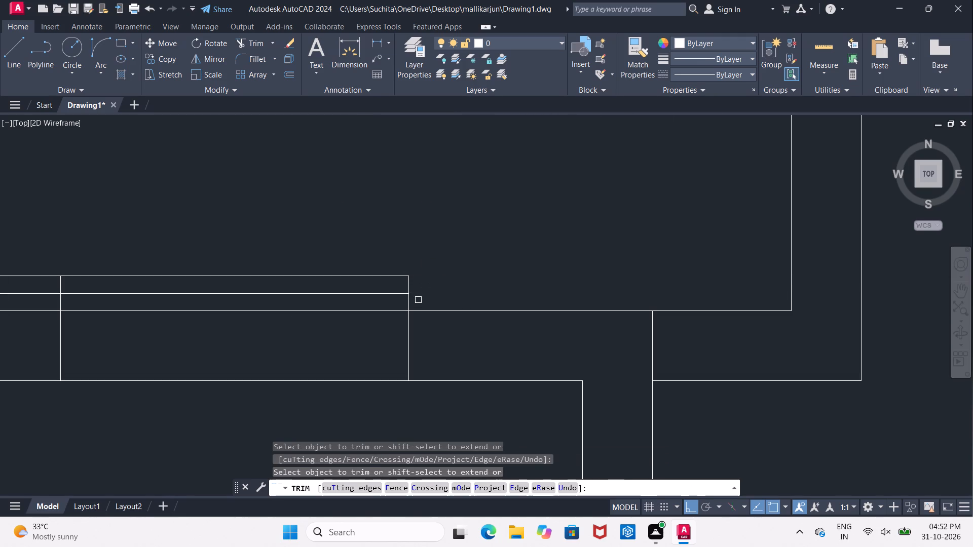
click(407, 304)
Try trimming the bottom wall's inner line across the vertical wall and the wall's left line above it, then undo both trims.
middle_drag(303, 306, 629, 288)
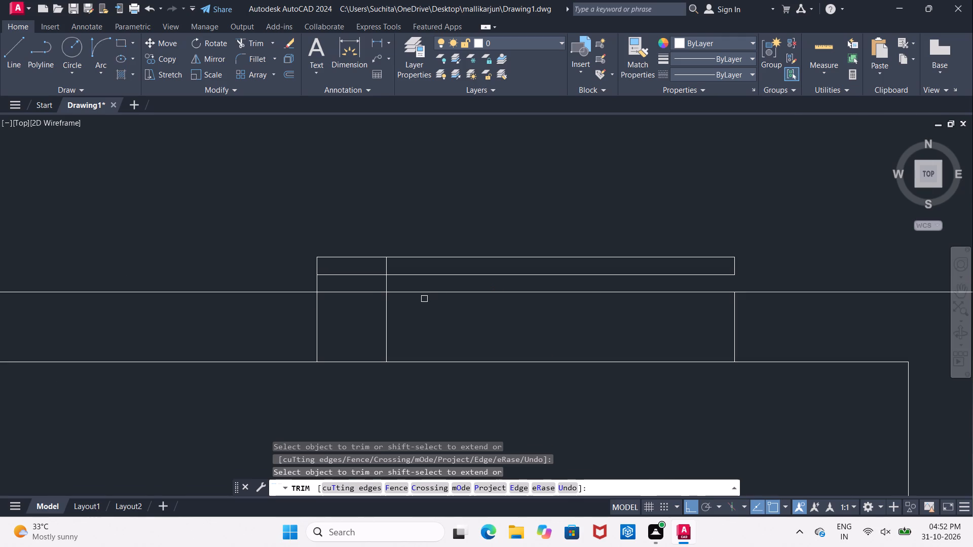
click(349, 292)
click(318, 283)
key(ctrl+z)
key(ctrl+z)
Trim the two 1" offset lines across the vertical wall's width and the wall's leftover left line above the bottom wall.
scroll(357, 309, down, 2)
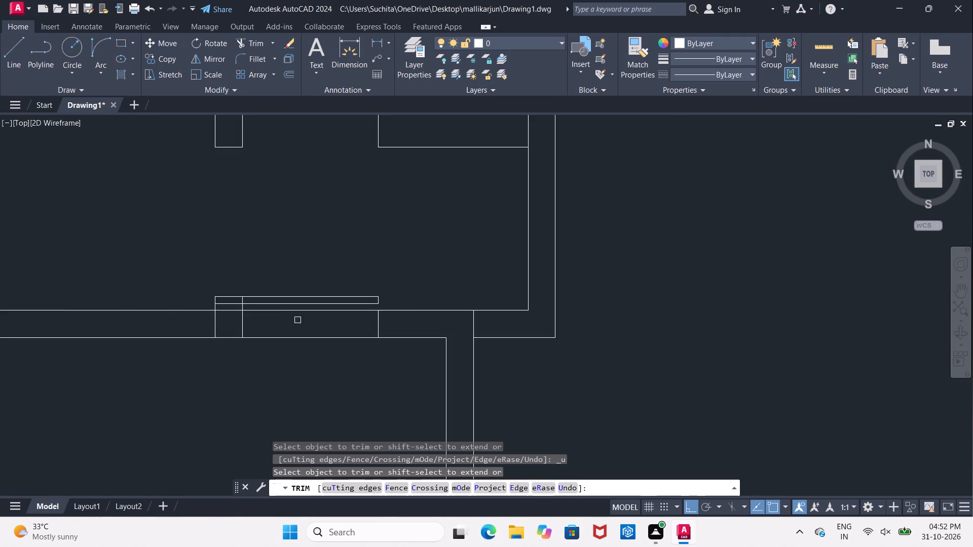
scroll(281, 318, down, 2)
scroll(238, 310, up, 1)
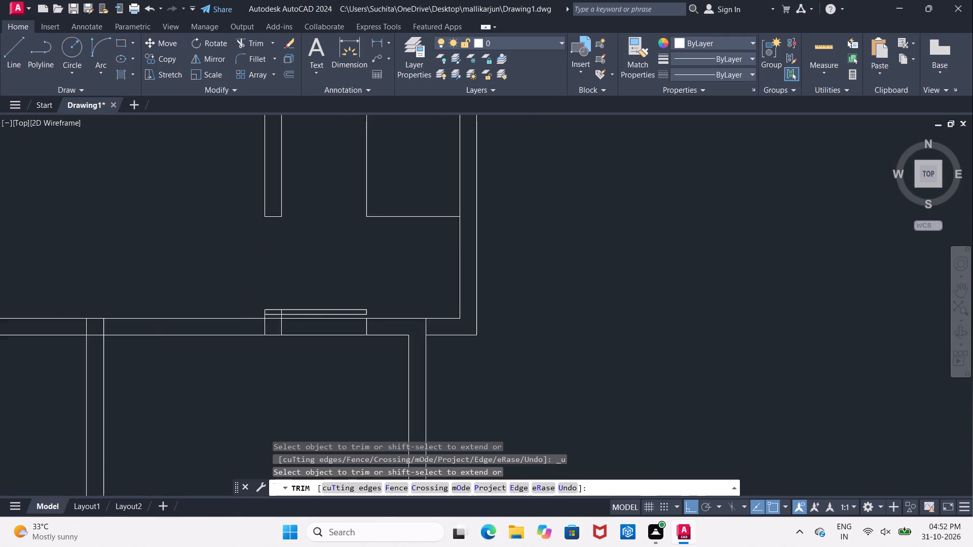
scroll(239, 309, up, 3)
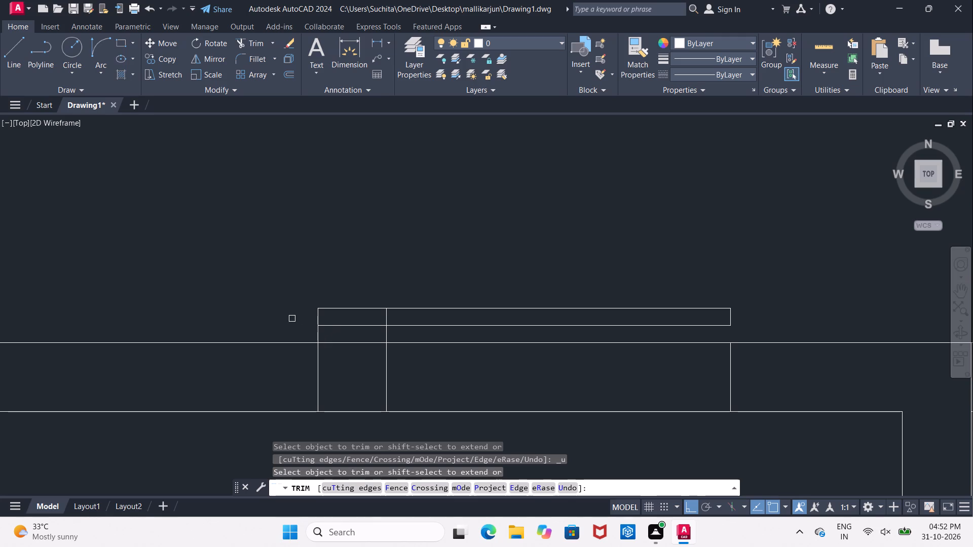
drag(349, 272, 349, 277)
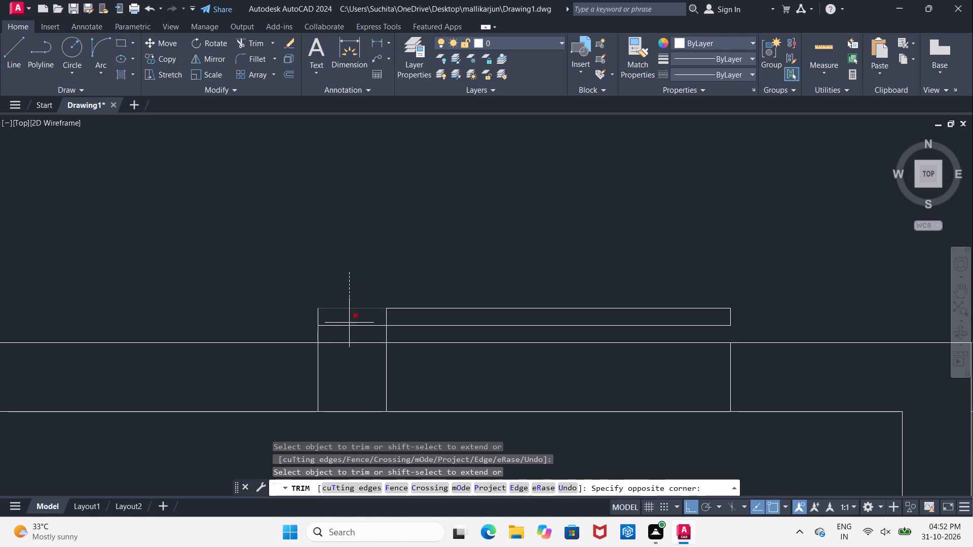
click(349, 328)
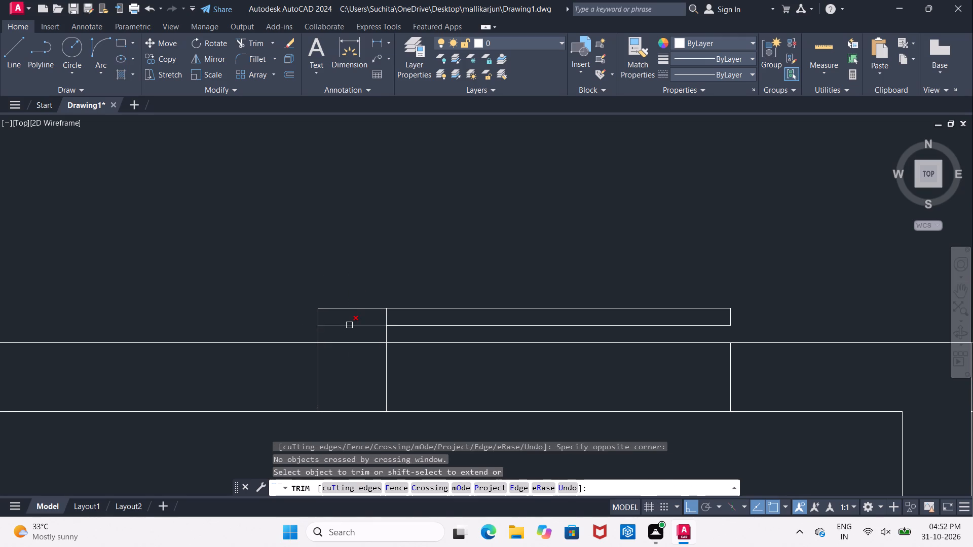
click(346, 311)
click(348, 323)
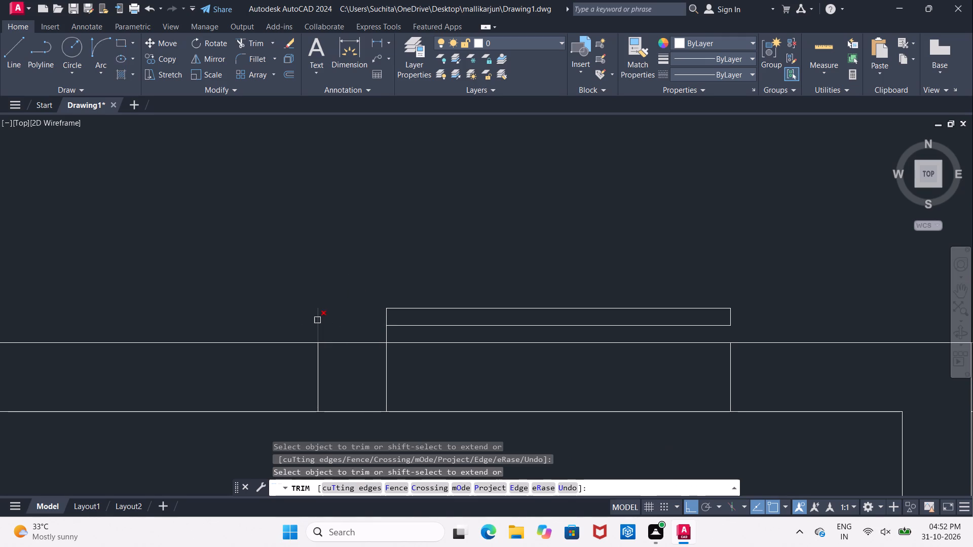
click(317, 320)
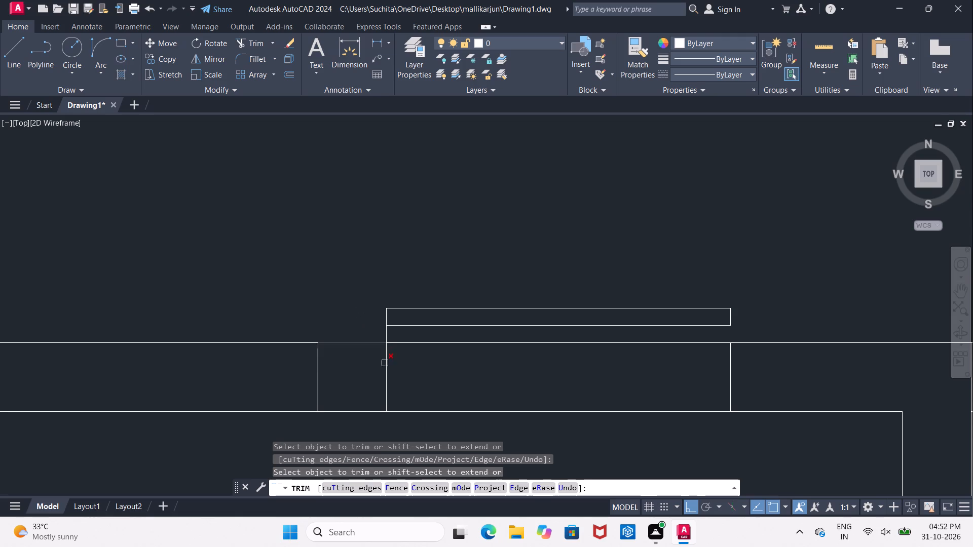
Remove the three leftover vertical segments crossing the bottom wall's thickness below the thin 2' strip.
click(385, 365)
key(Escape)
click(319, 378)
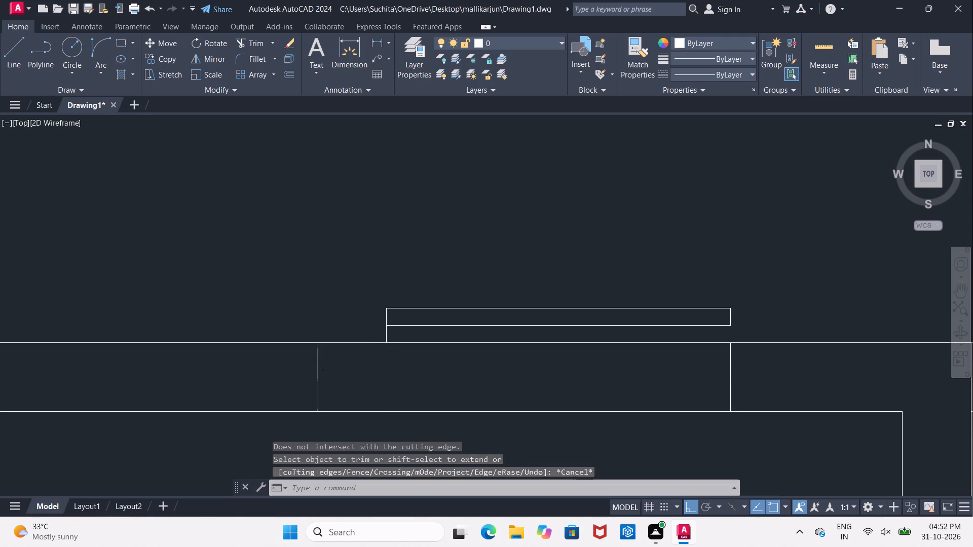
key(Delete)
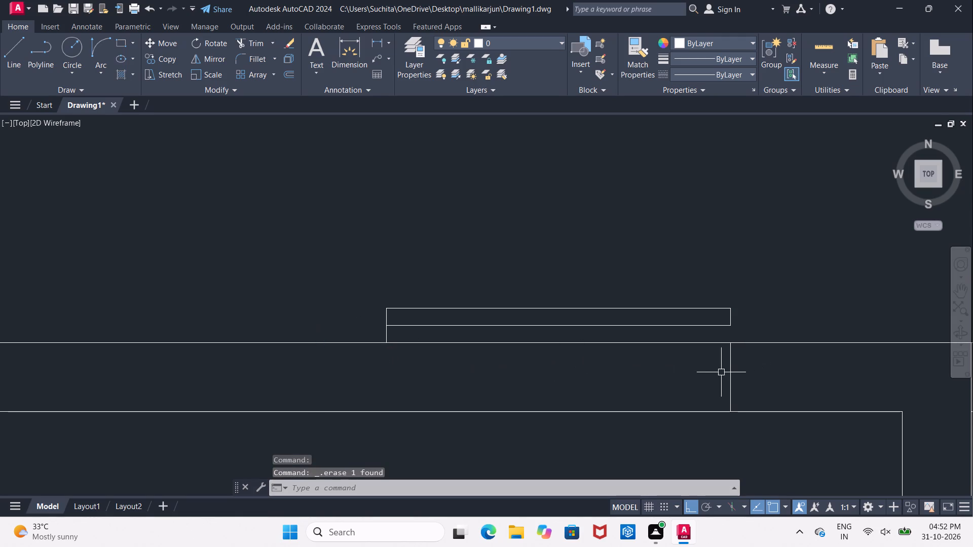
click(728, 374)
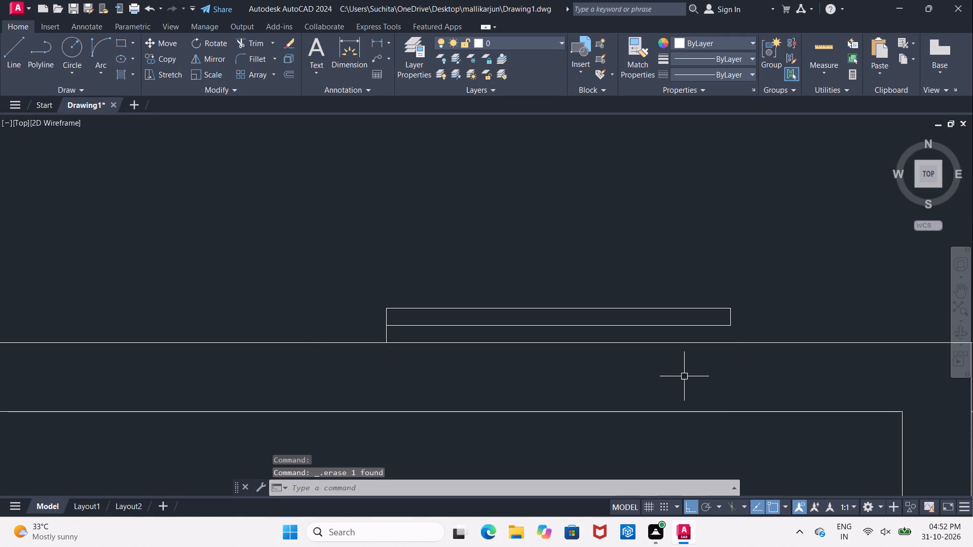
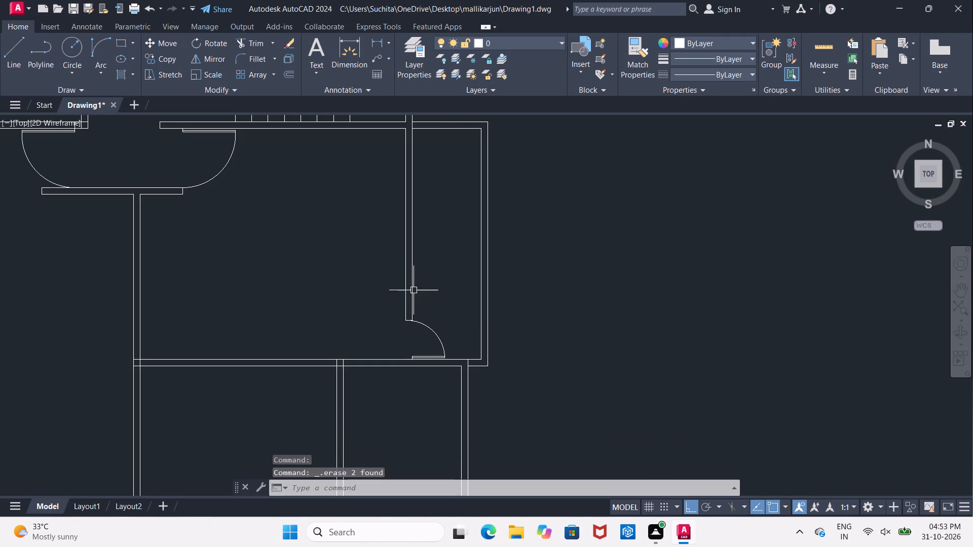
Extend the vertical wall's left line down to the bottom wall, and both long lines of the door leaf across to it.
scroll(405, 371, up, 2)
scroll(417, 326, up, 2)
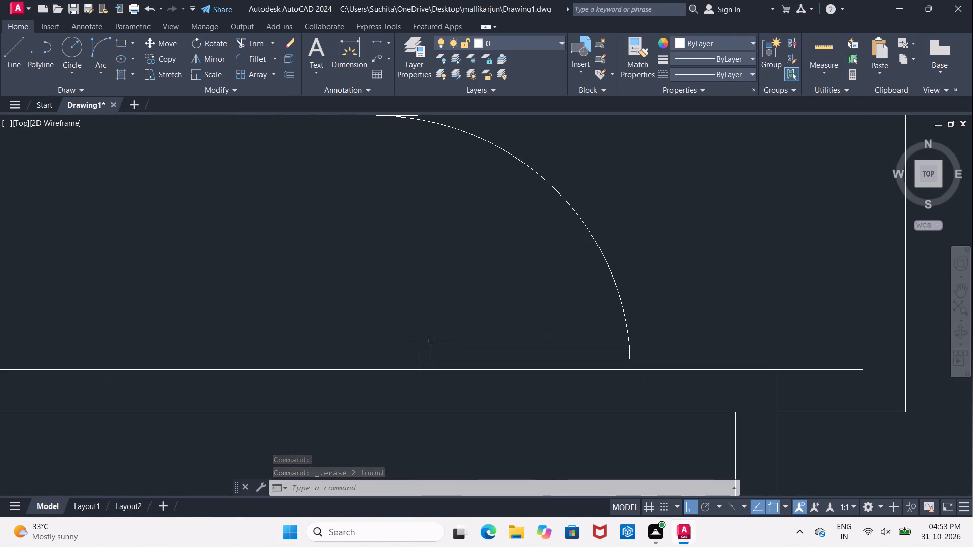
scroll(427, 338, down, 1)
key(Escape)
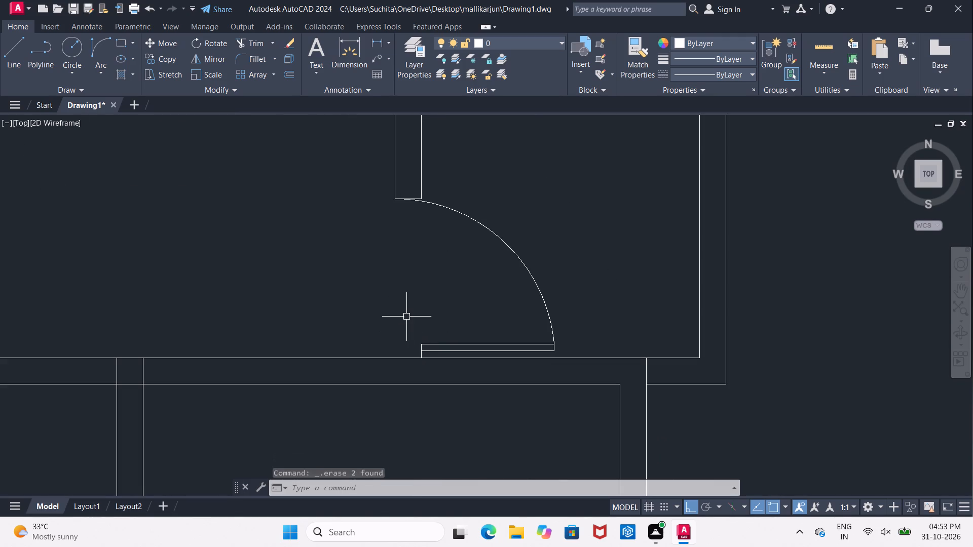
text(EX)
key(space)
key(space)
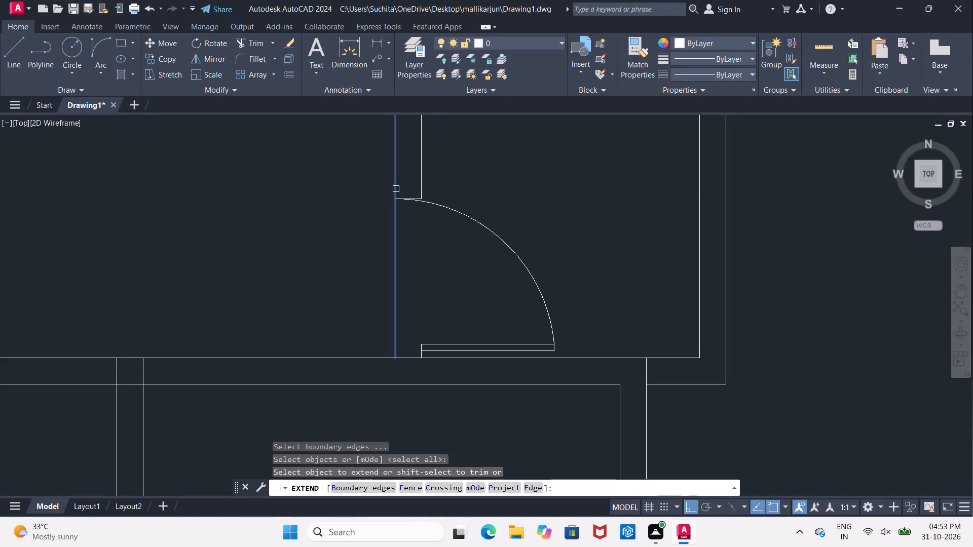
click(395, 184)
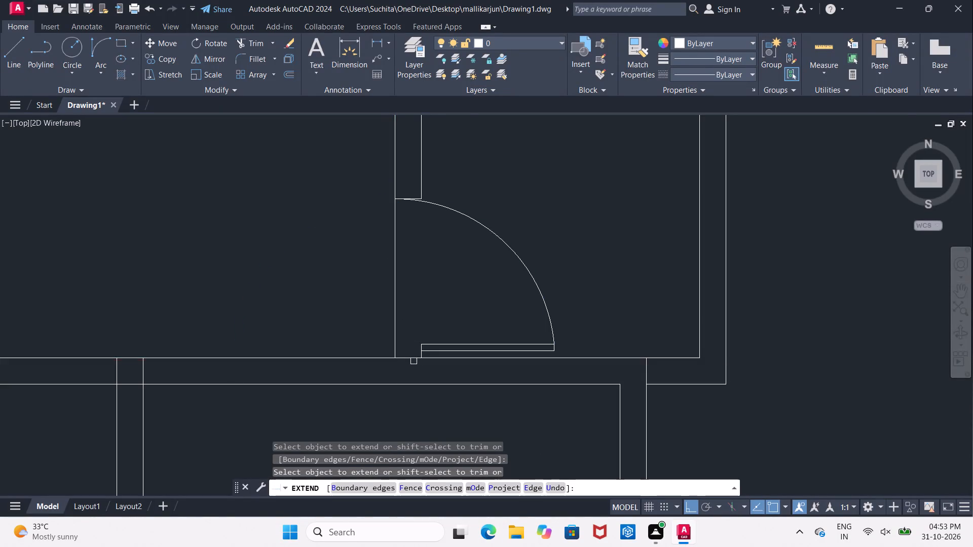
scroll(418, 359, up, 1)
click(445, 348)
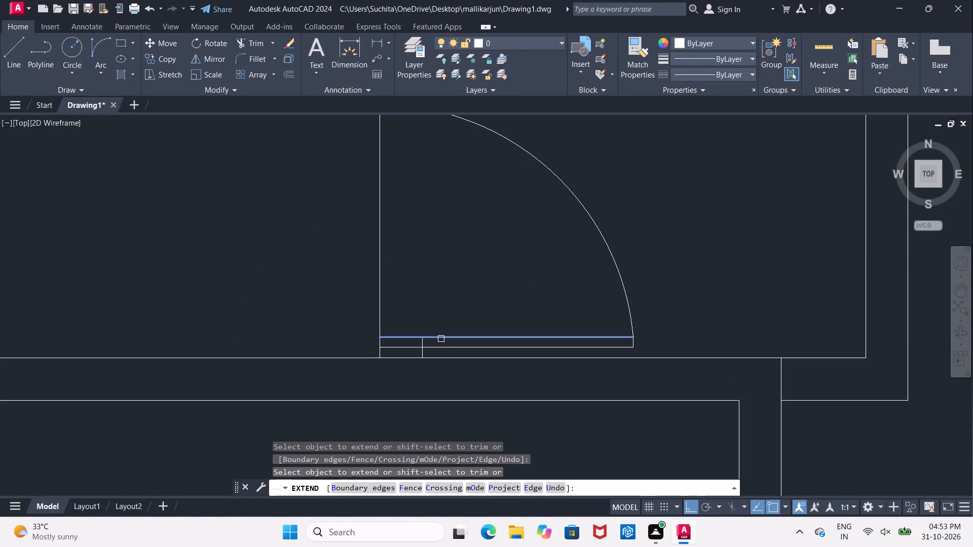
click(441, 339)
key(Escape)
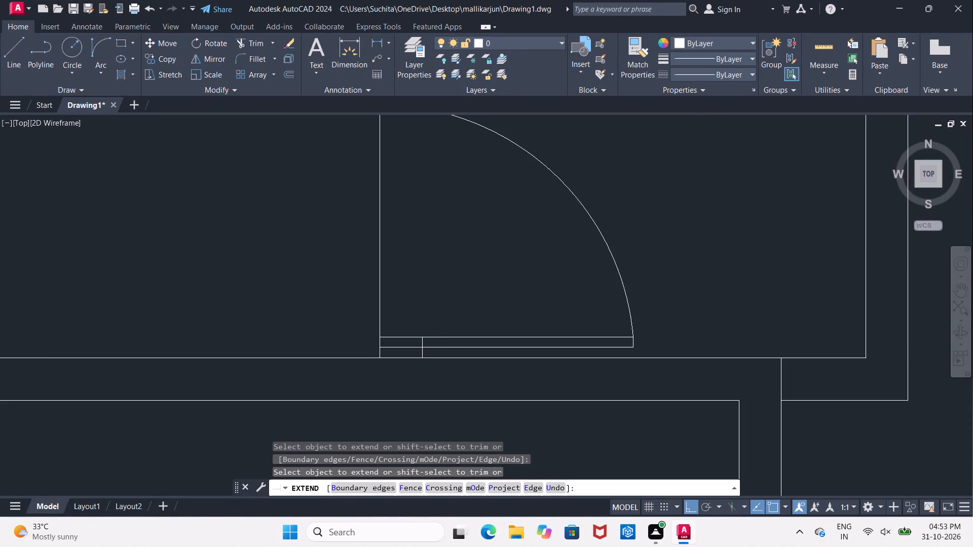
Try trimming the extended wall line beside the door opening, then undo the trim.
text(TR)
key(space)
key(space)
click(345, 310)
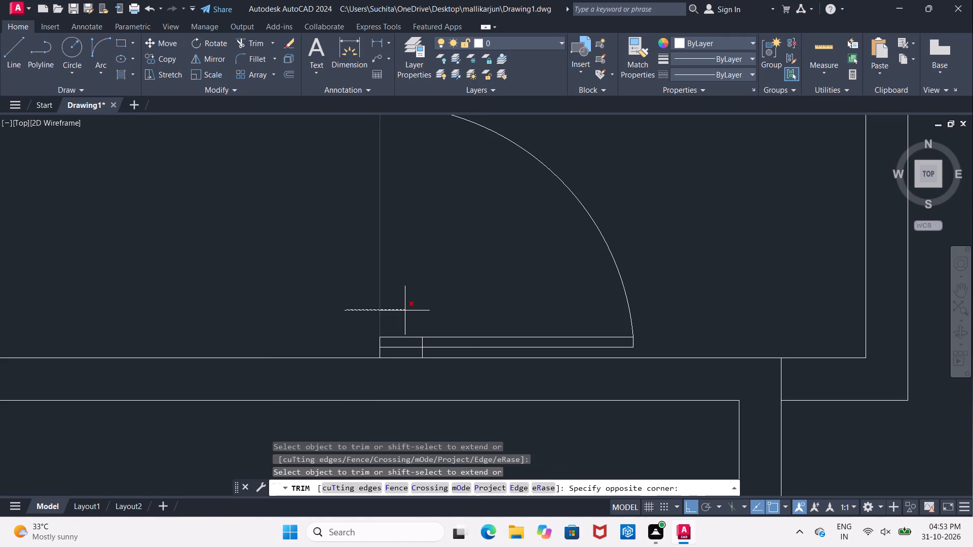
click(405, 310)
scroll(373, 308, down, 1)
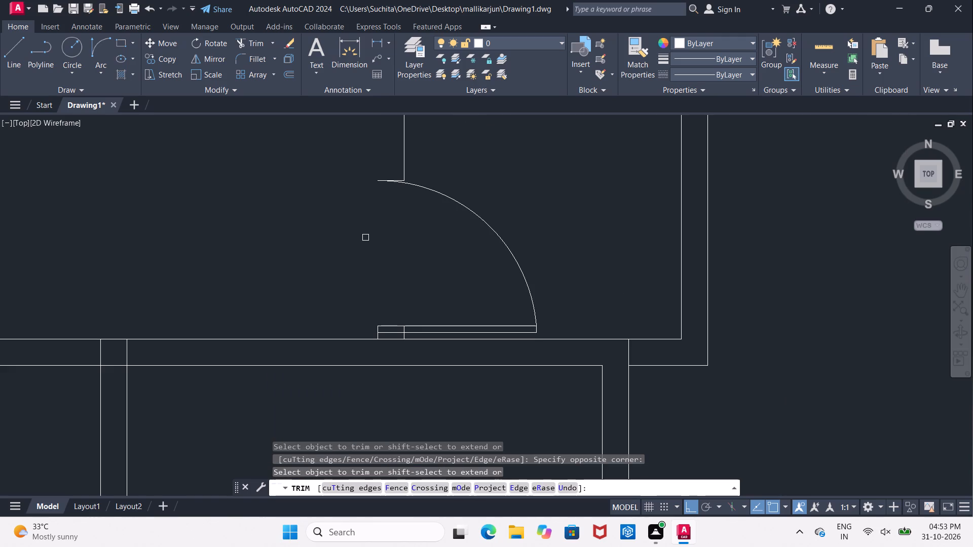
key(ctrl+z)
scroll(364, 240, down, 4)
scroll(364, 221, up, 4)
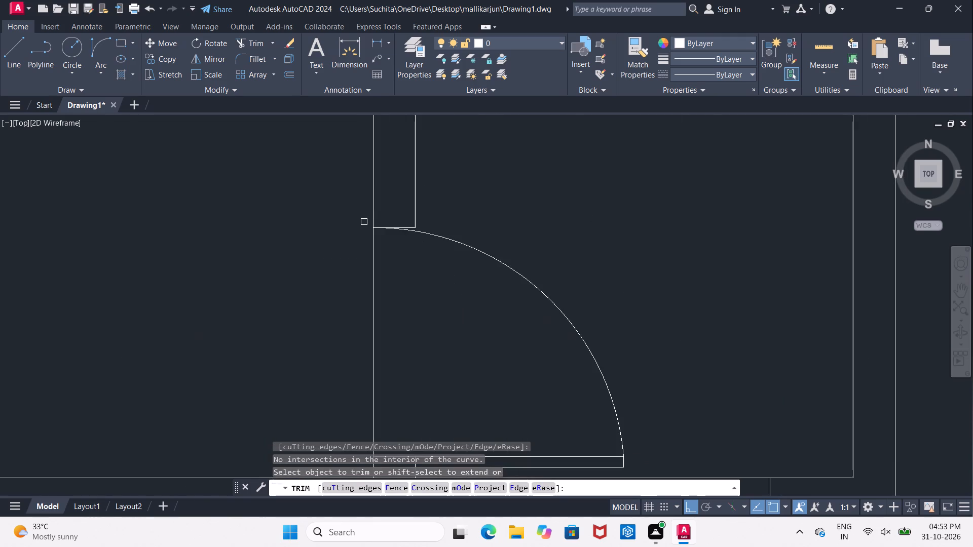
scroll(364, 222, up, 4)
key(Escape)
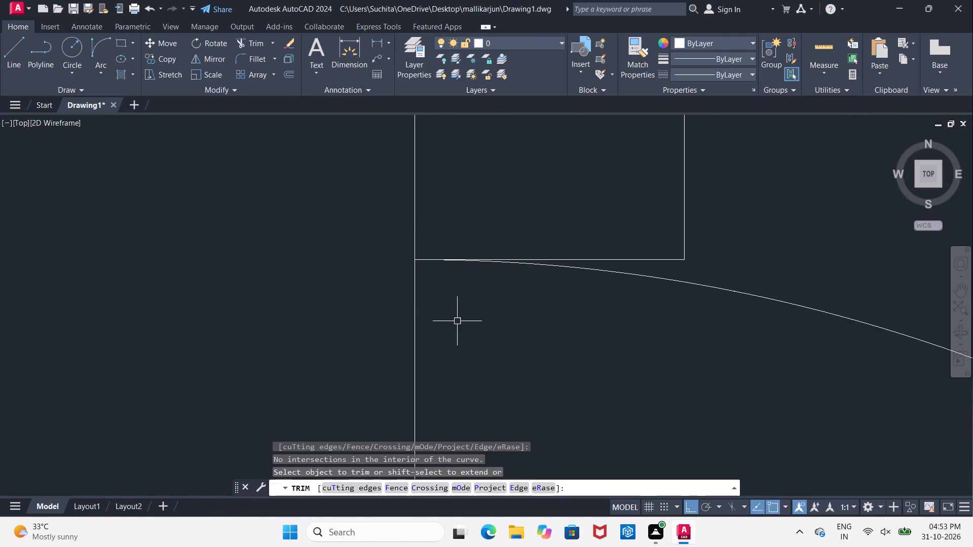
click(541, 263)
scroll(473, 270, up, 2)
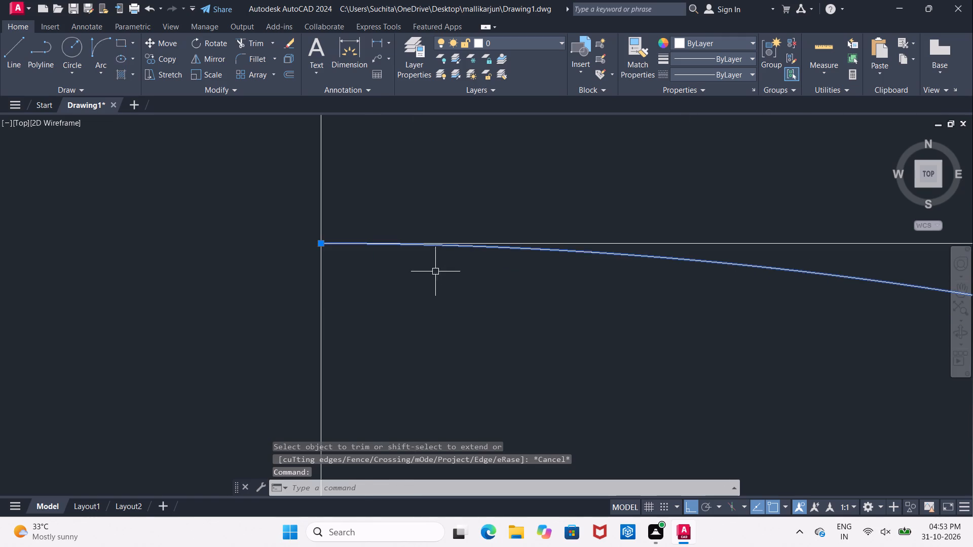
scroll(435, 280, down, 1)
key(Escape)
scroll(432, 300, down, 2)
Trim the vertical wall's left line across the door opening, from the wall's lower end down to the bottom wall.
text(TR)
key(space)
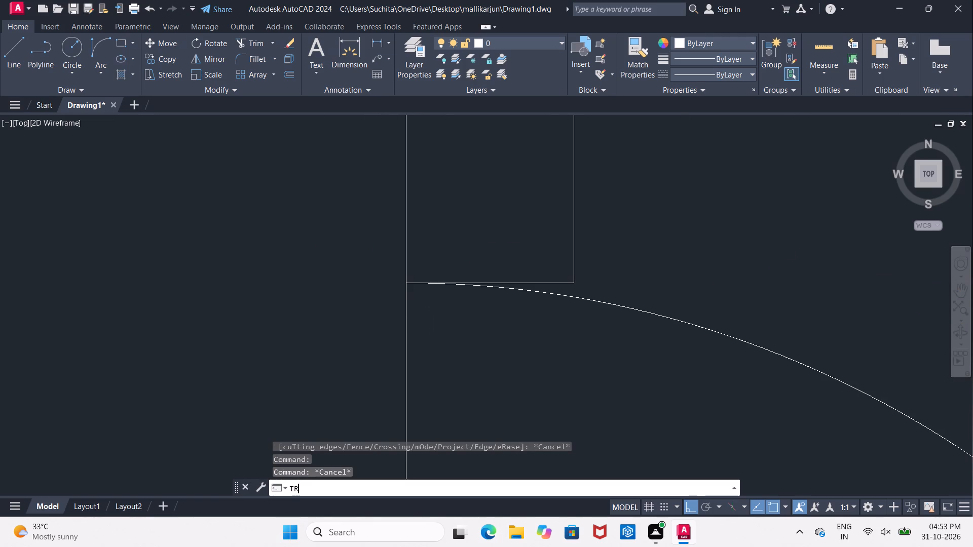
key(space)
click(405, 256)
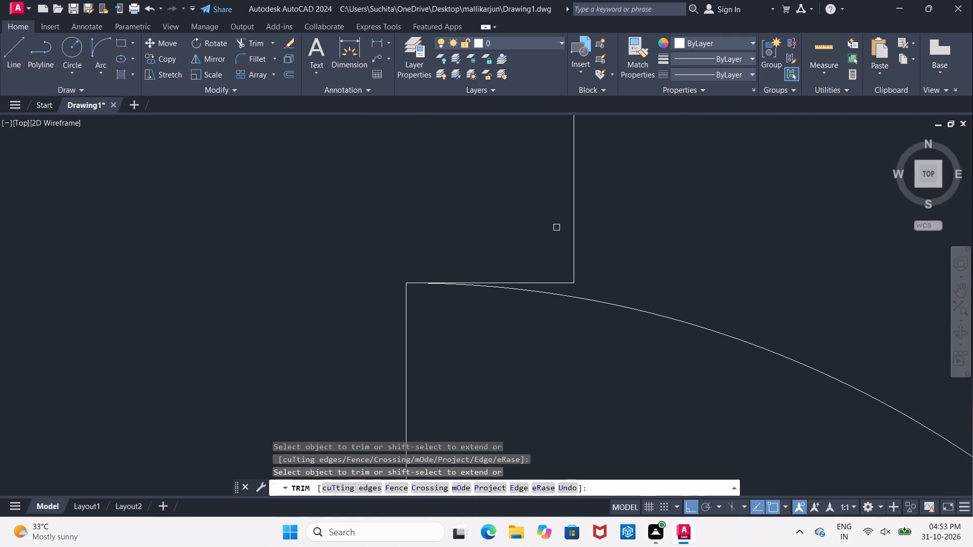
key(ctrl+z)
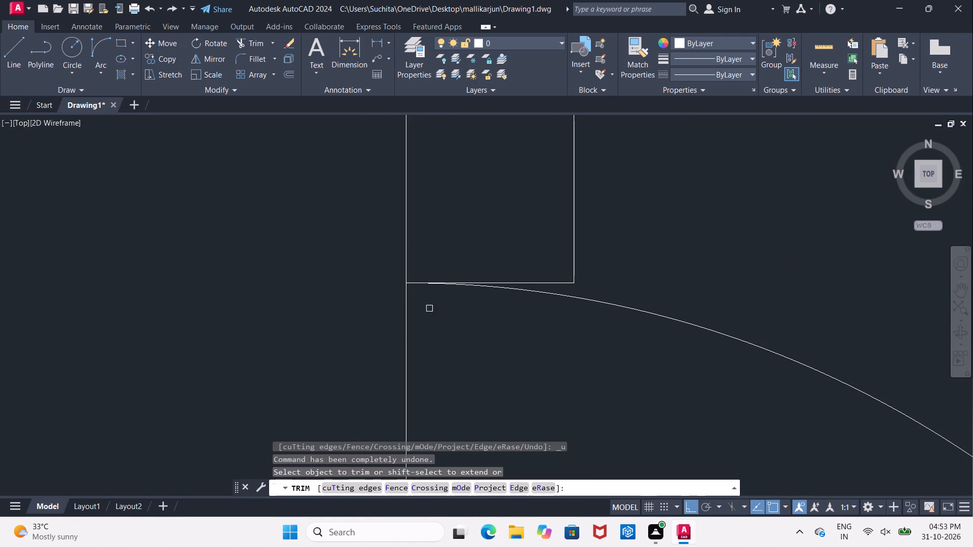
click(408, 318)
scroll(408, 318, down, 3)
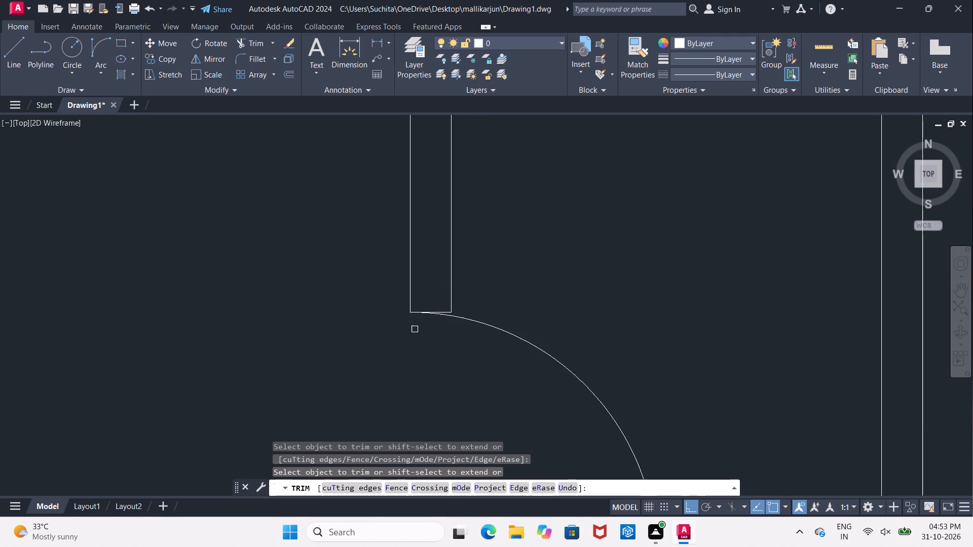
scroll(415, 333, down, 2)
middle_drag(418, 344, 358, 246)
scroll(354, 295, up, 2)
middle_drag(356, 308, 301, 246)
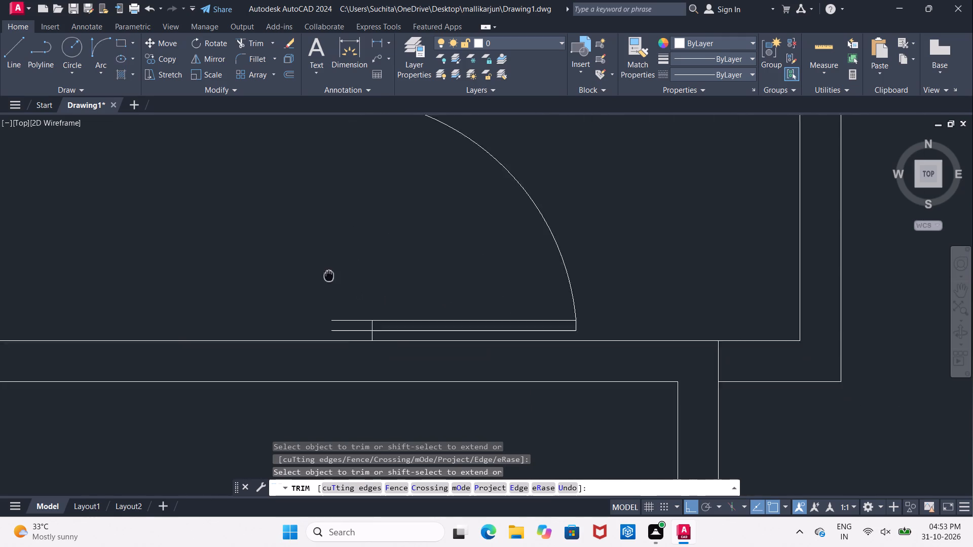
middle_drag(301, 246, 277, 242)
key(Escape)
key(Escape)
Draw a vertical line from the open upper end of the door leaf down through the bottom wall's thickness.
click(19, 38)
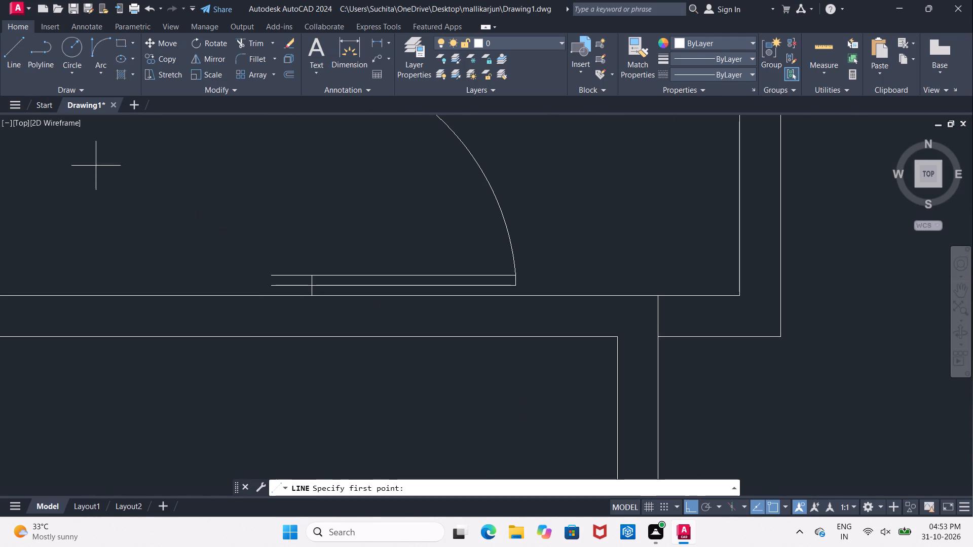
scroll(256, 253, up, 2)
click(294, 312)
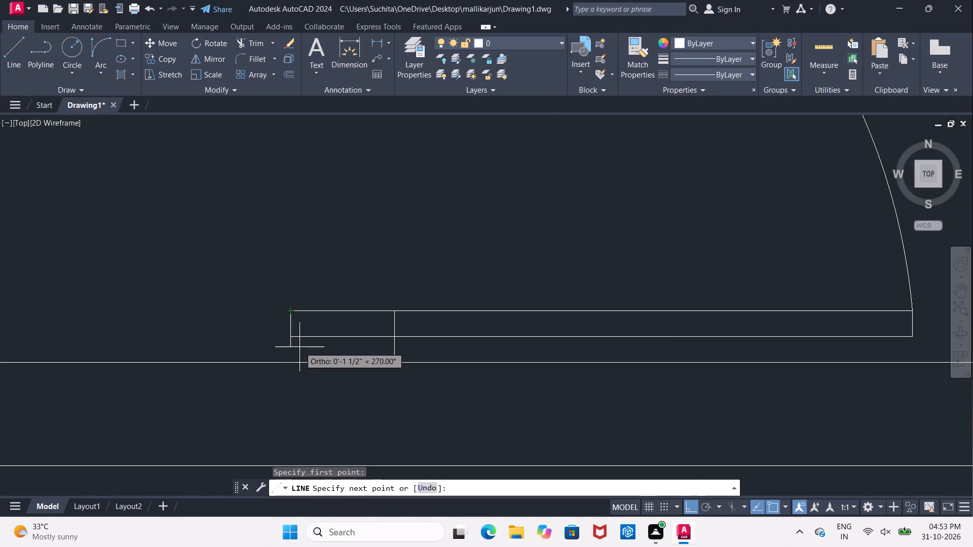
middle_drag(292, 332, 287, 222)
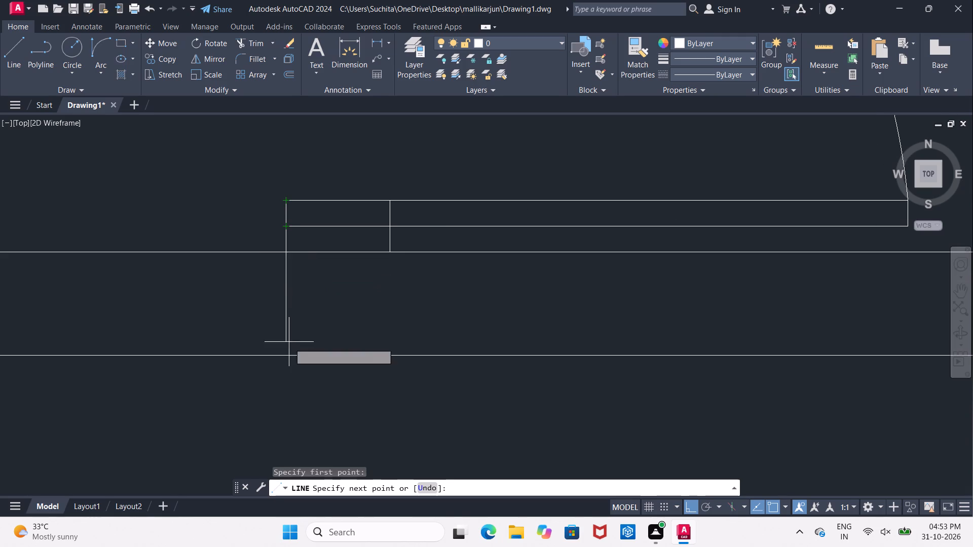
click(290, 367)
key(Escape)
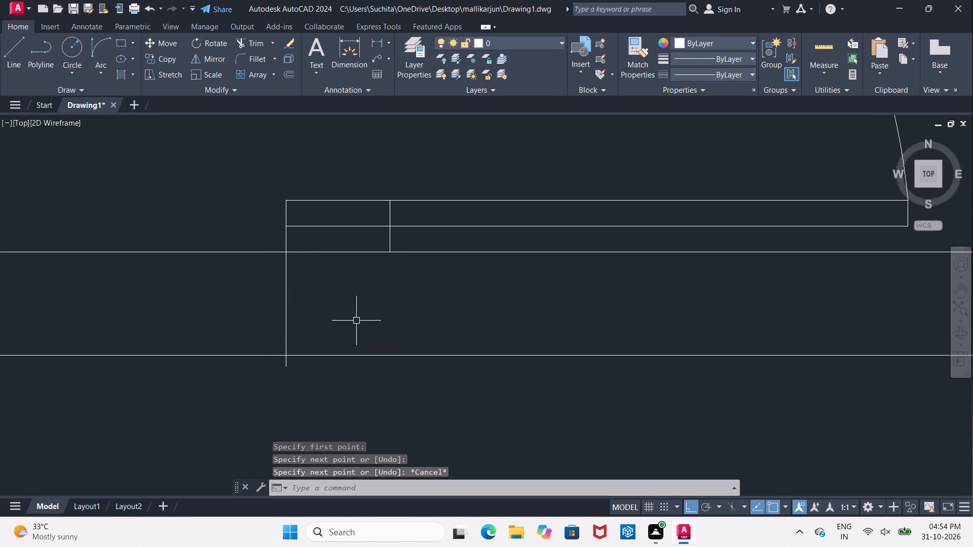
Trim the new vertical line's overhang below the bottom wall's outer line.
text(TR)
key(space)
key(space)
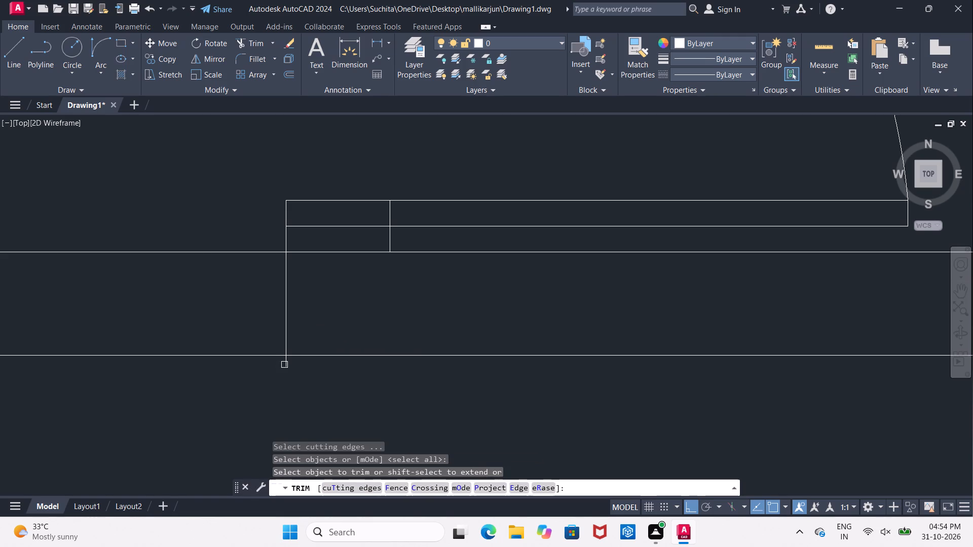
click(283, 365)
scroll(293, 367, down, 3)
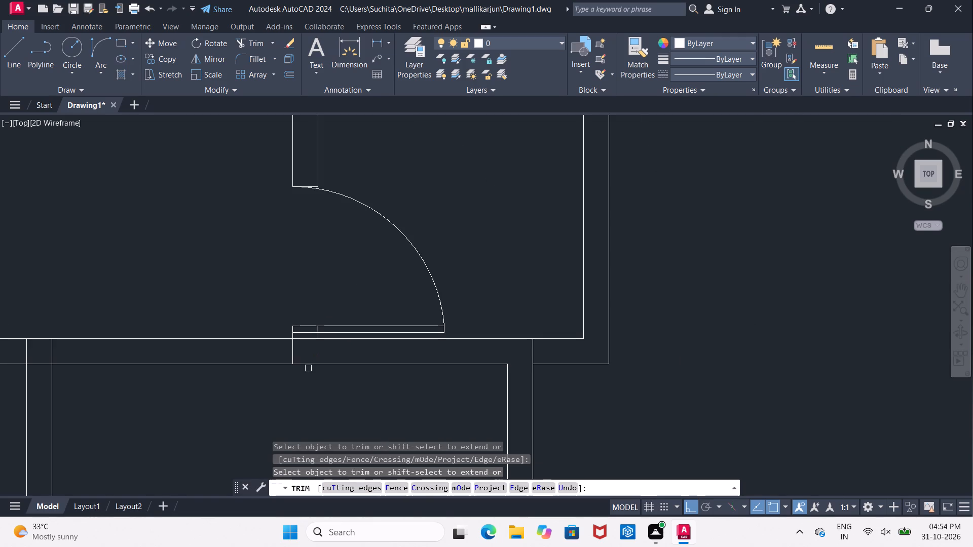
scroll(303, 363, down, 1)
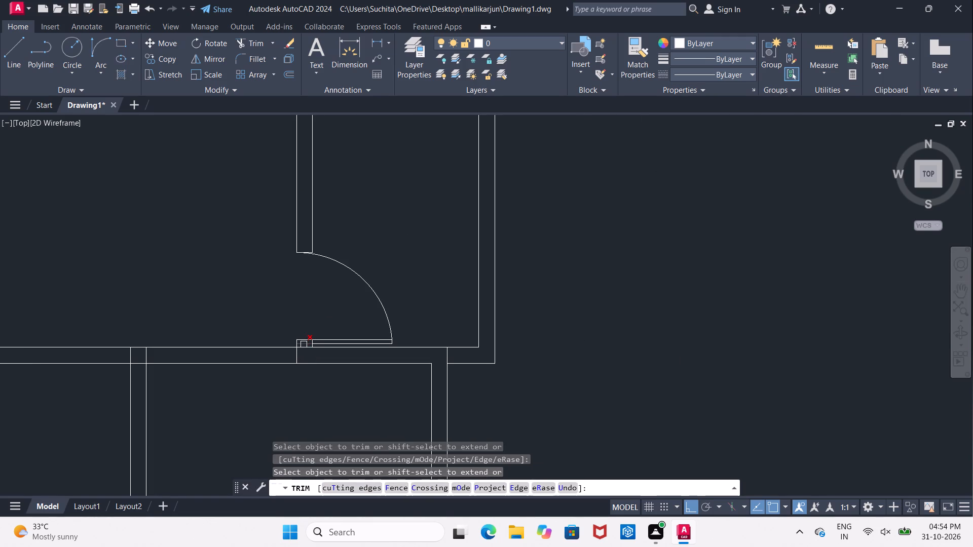
middle_drag(295, 310, 355, 320)
key(Escape)
Offset the left line of the vertical wall just above and left of the staircase twice by 1" toward the left.
scroll(353, 316, down, 3)
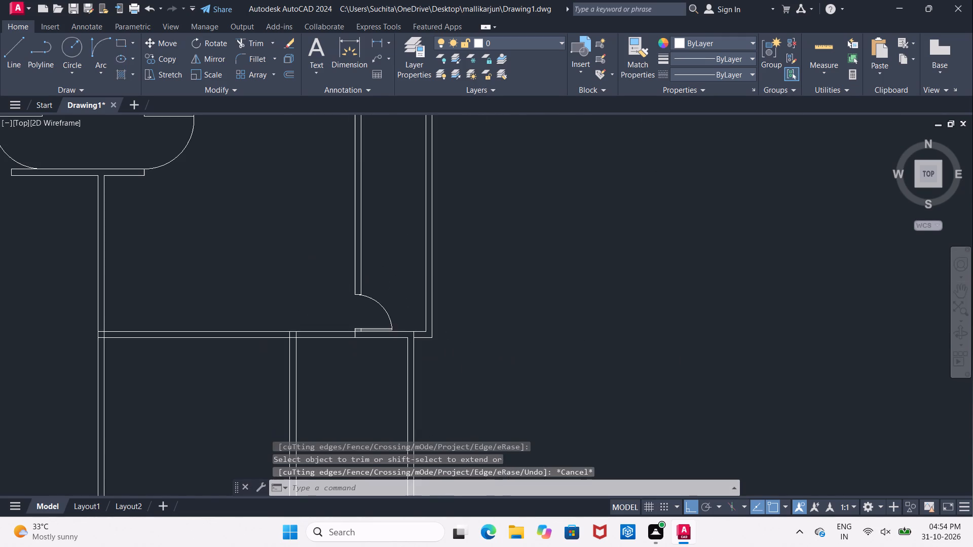
middle_drag(305, 311, 327, 301)
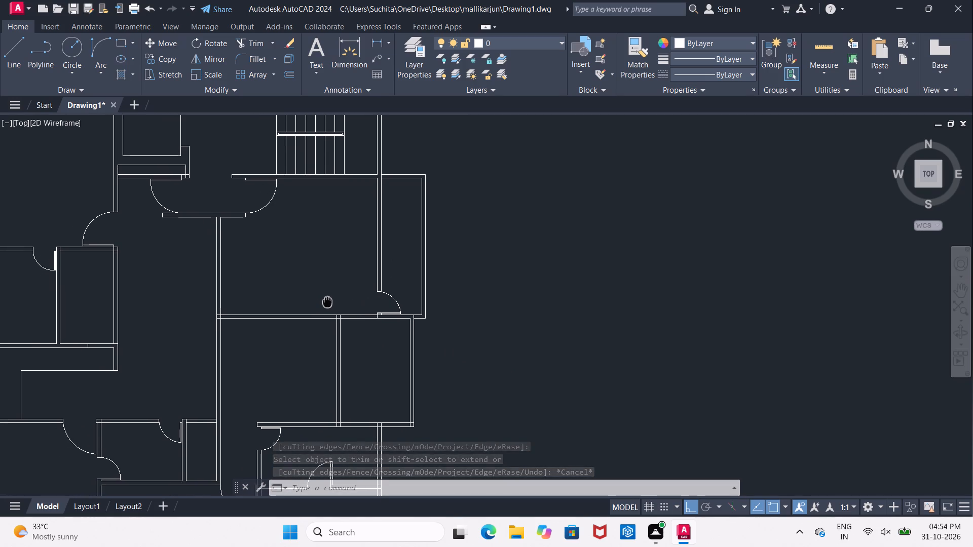
middle_drag(327, 301, 410, 315)
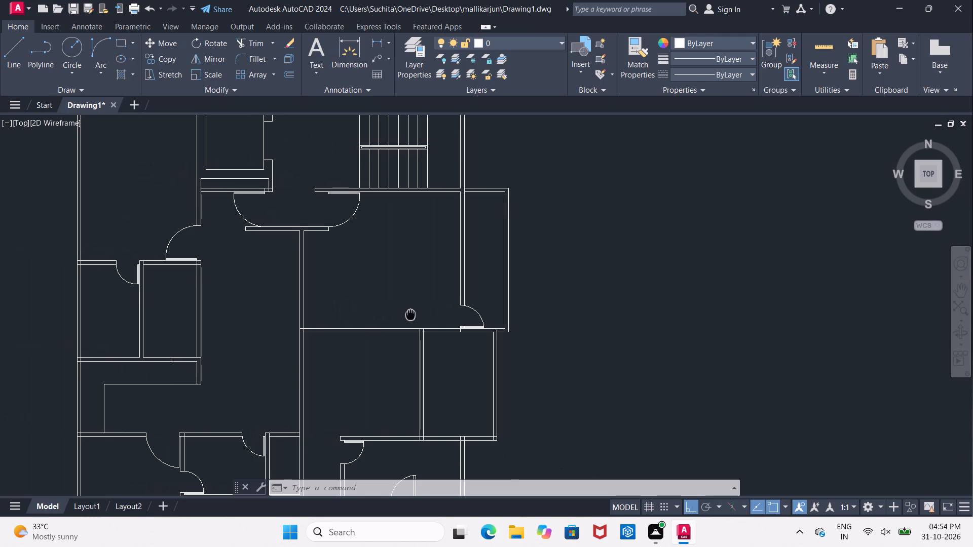
middle_drag(410, 315, 347, 418)
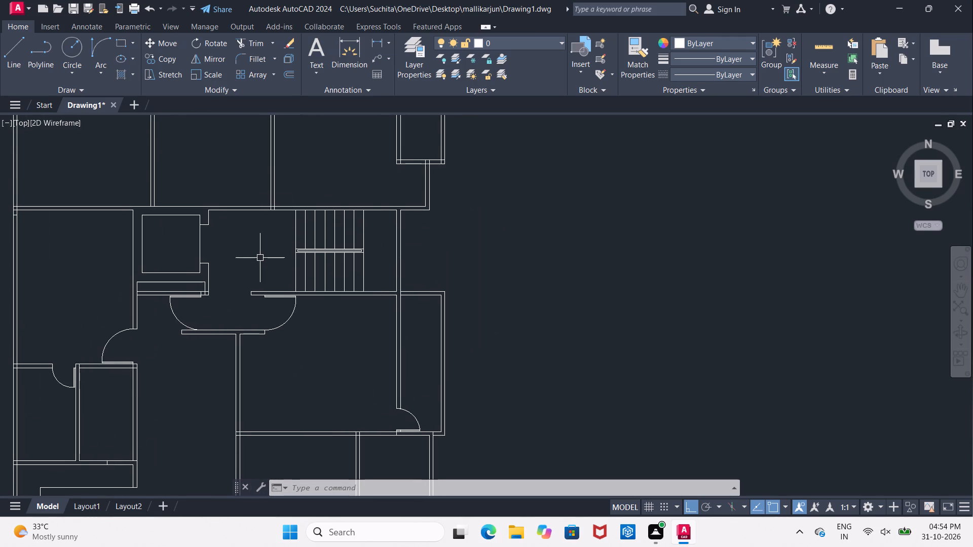
middle_drag(261, 263, 316, 333)
scroll(296, 309, down, 1)
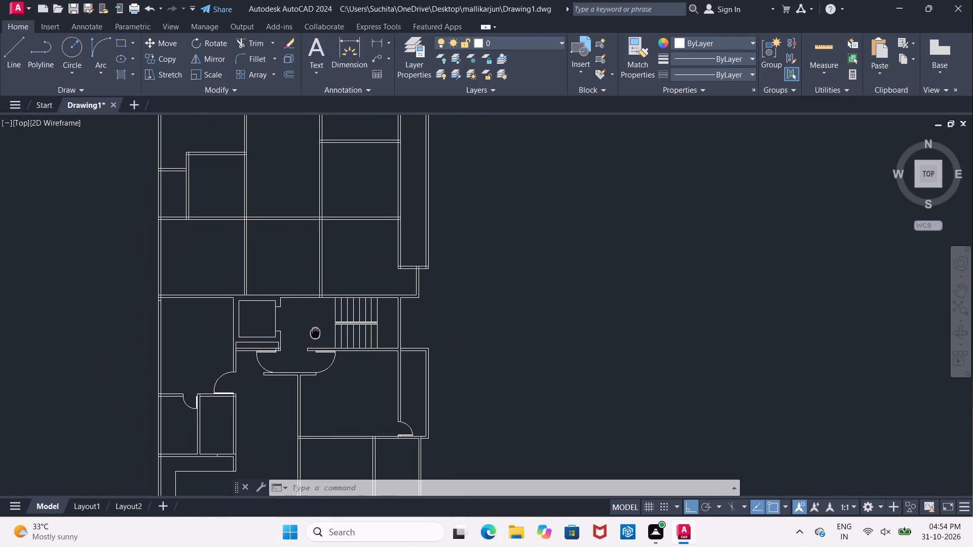
middle_drag(316, 333, 318, 333)
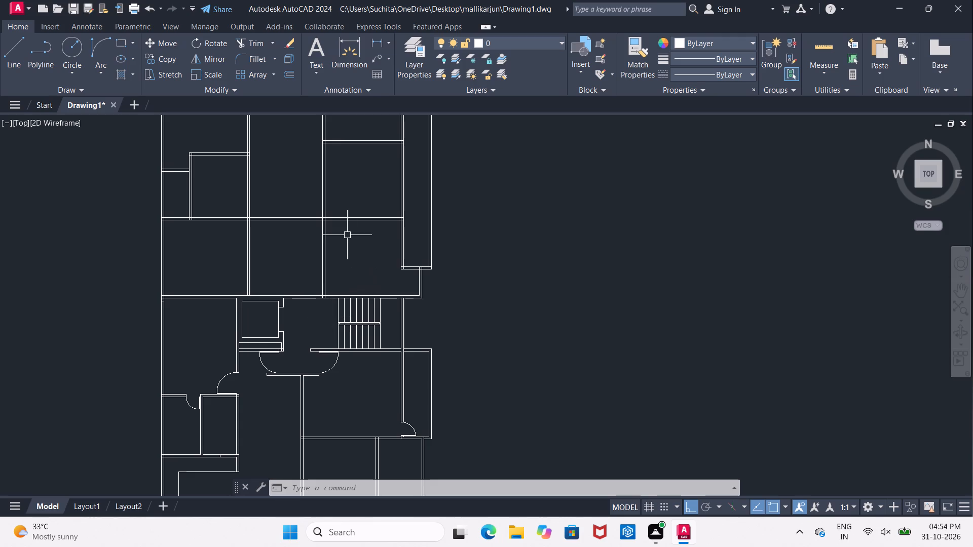
middle_drag(347, 234, 346, 258)
scroll(295, 332, up, 3)
middle_drag(292, 327, 290, 351)
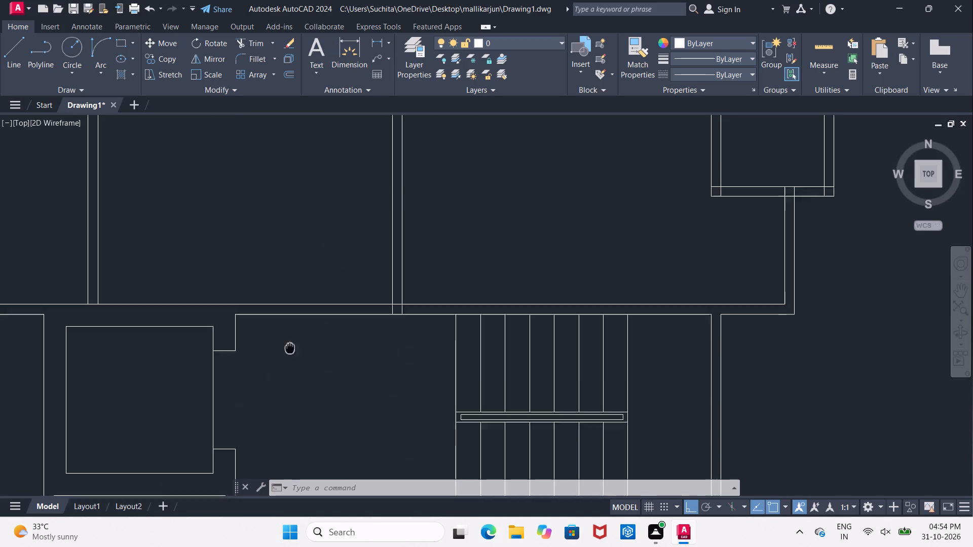
middle_drag(290, 351, 290, 353)
key(Escape)
key(o)
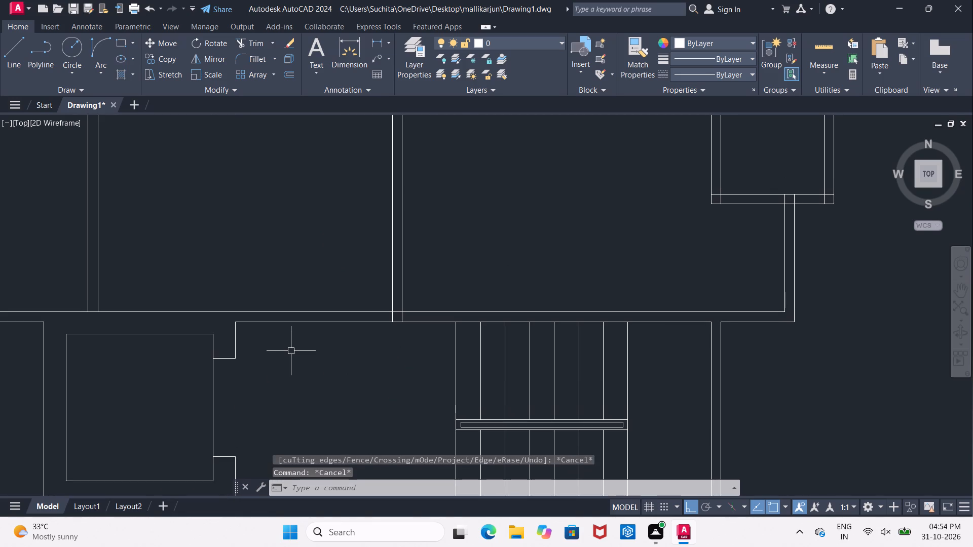
key(Return)
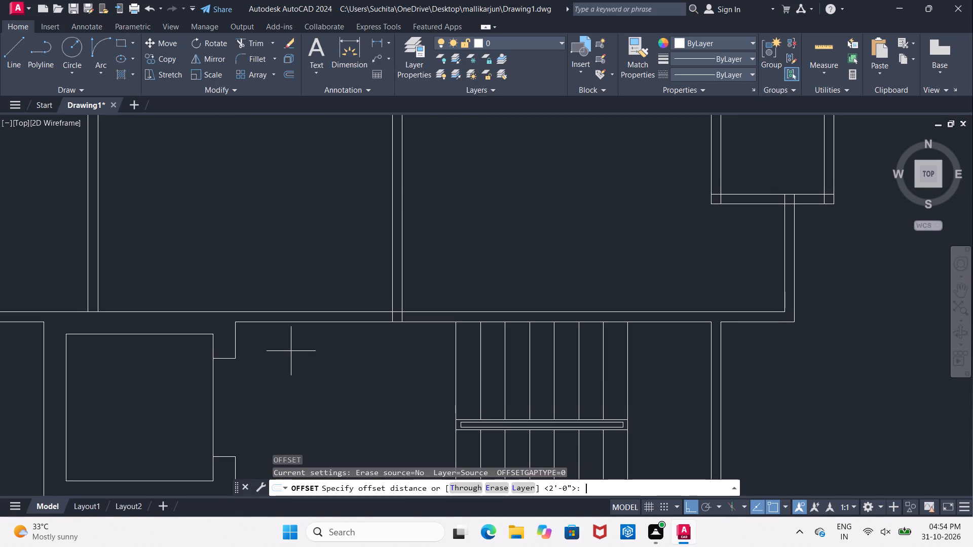
text(1")
key(Return)
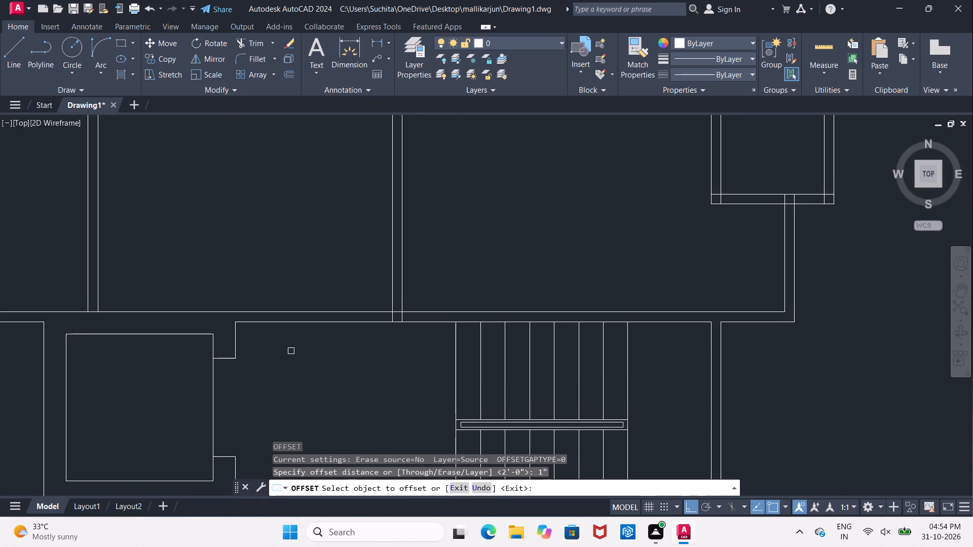
click(392, 296)
drag(326, 294, 331, 294)
scroll(397, 305, up, 2)
click(374, 305)
click(269, 295)
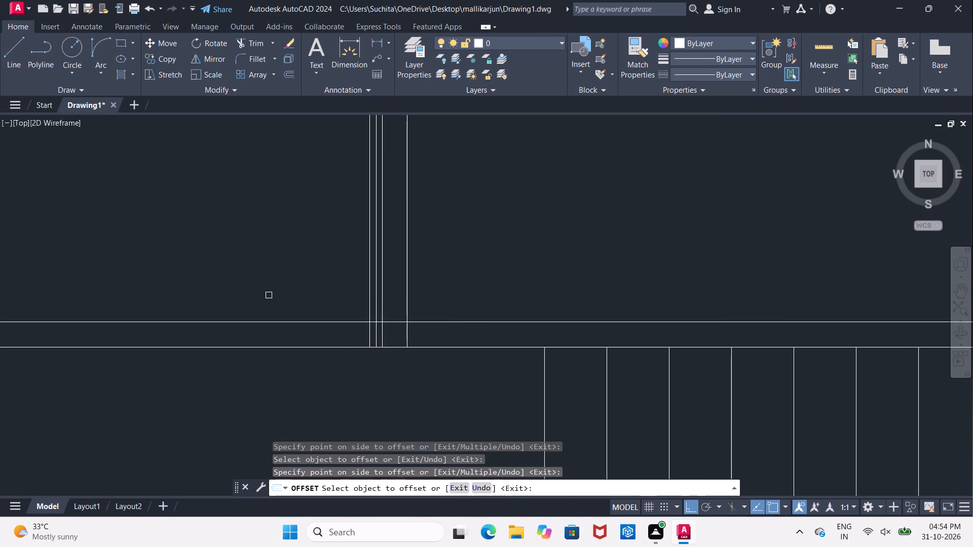
middle_drag(324, 310, 340, 311)
key(Escape)
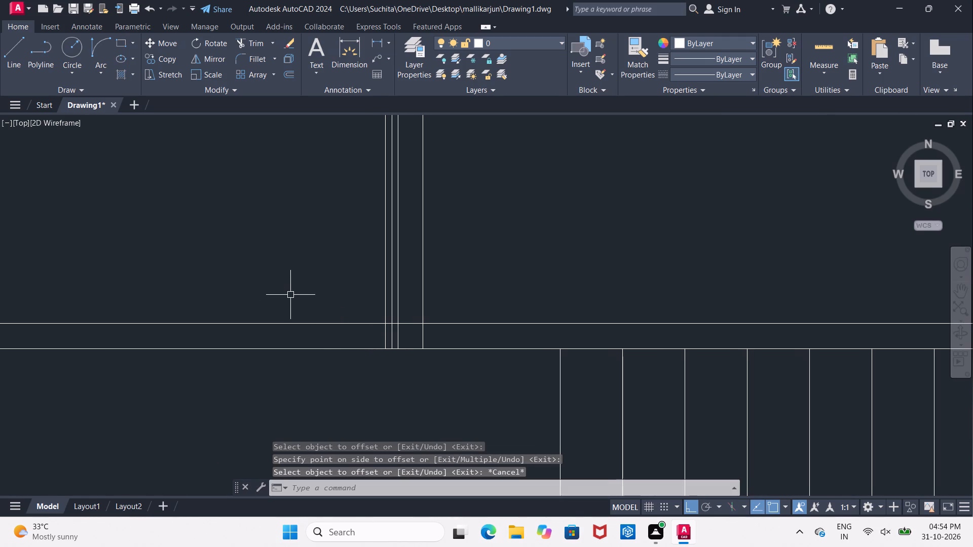
Offset the vertical wall's left line 3' toward the left and the bottom wall's lower line 3' upward.
key(o)
key(Return)
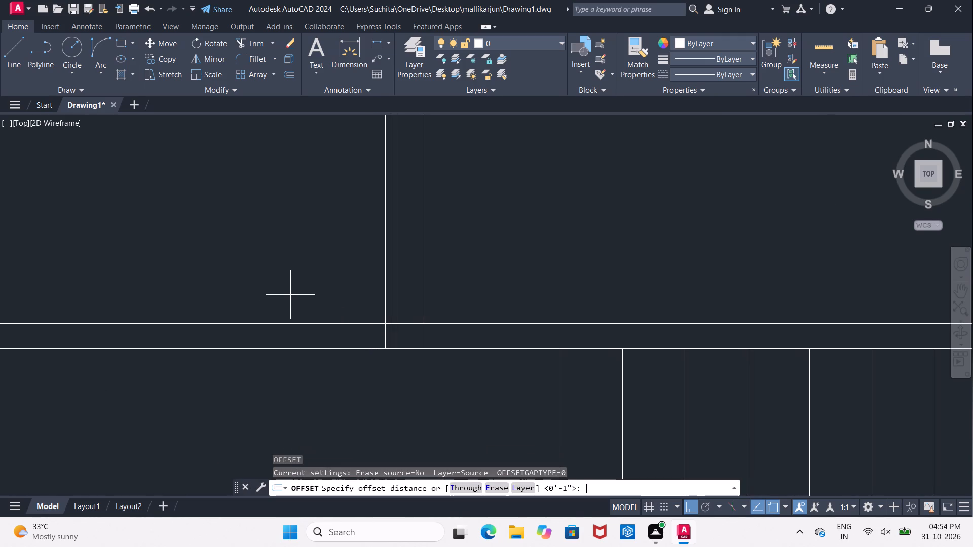
text(3')
key(Return)
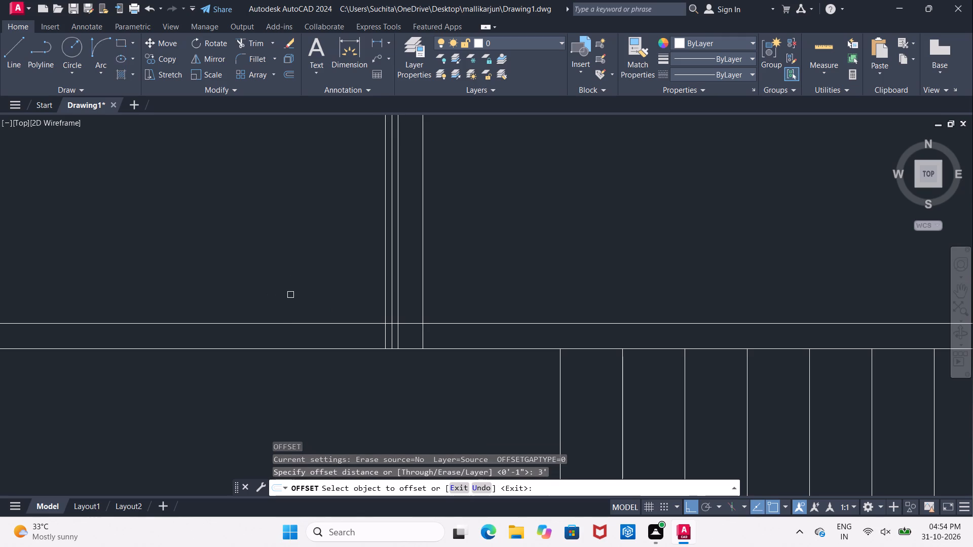
scroll(377, 317, up, 1)
drag(408, 318, 392, 317)
click(90, 295)
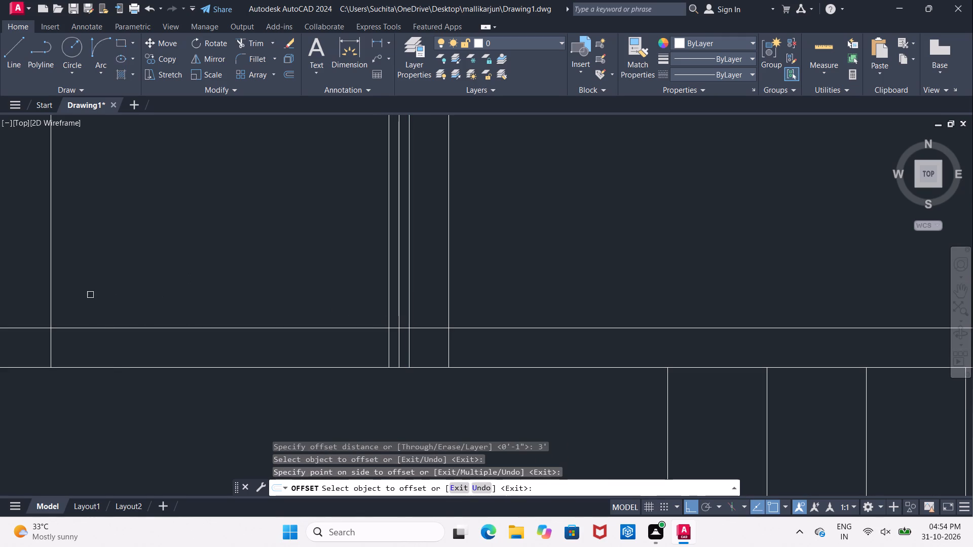
click(120, 369)
scroll(115, 260, down, 3)
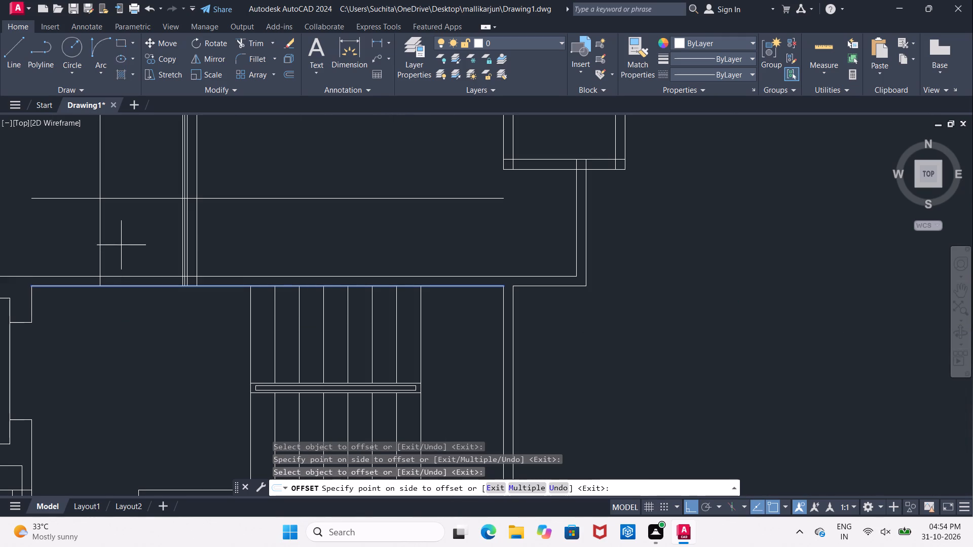
click(125, 232)
middle_drag(140, 246, 214, 284)
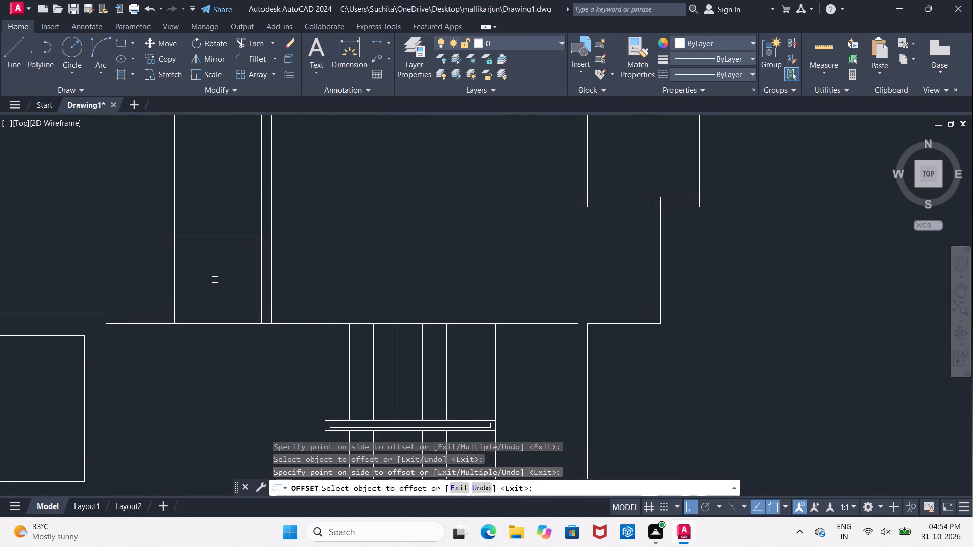
key(Escape)
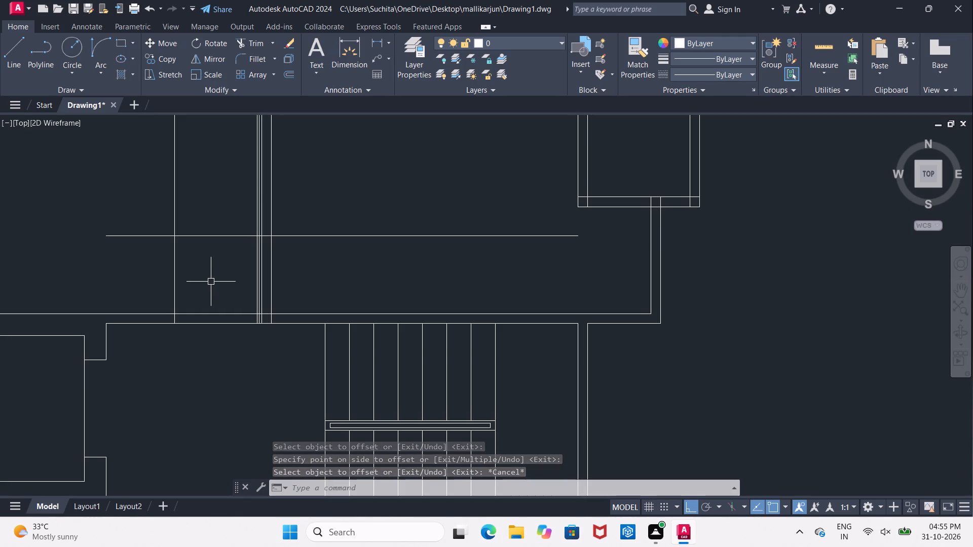
Trim the bottom wall's lines and both 3' offset lines across the door opening, leaving the jamb end in the wall.
text(TR)
key(space)
key(space)
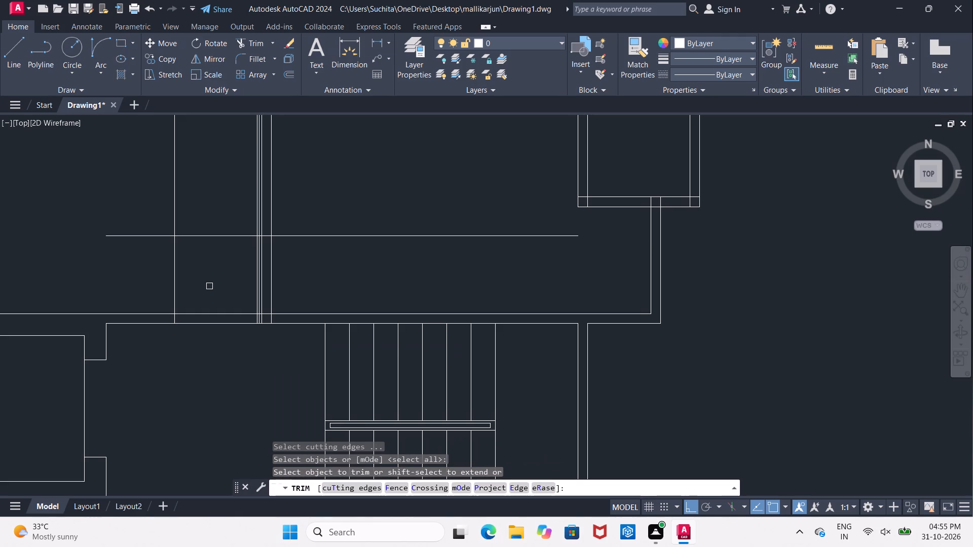
click(211, 218)
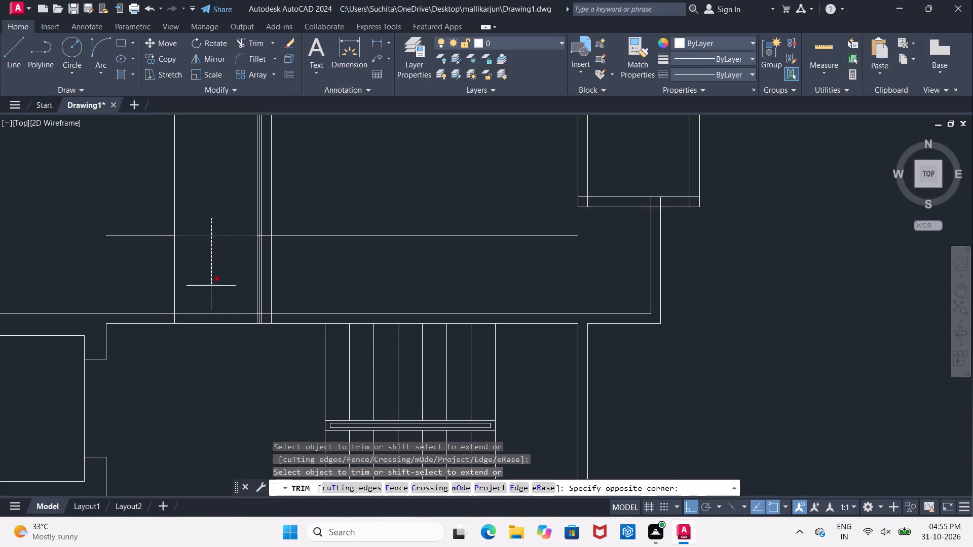
click(211, 327)
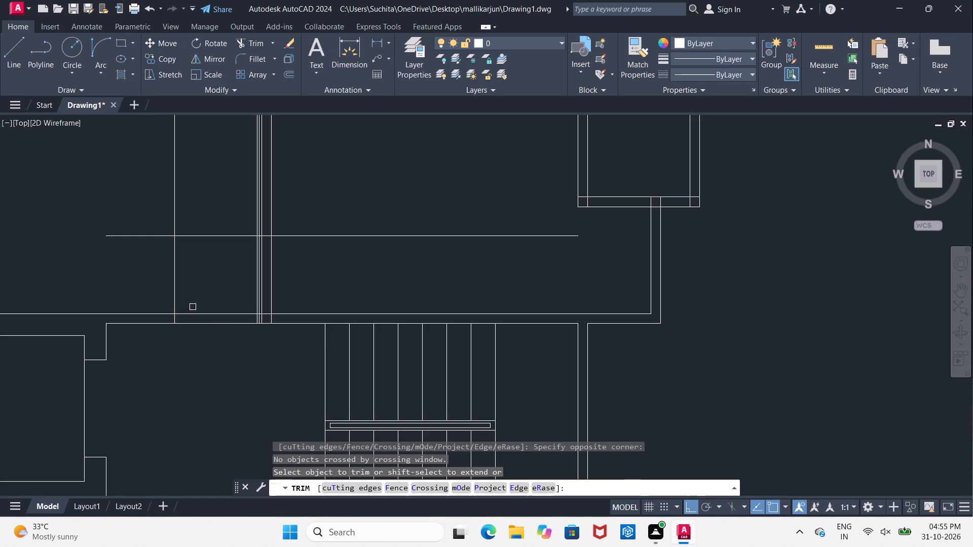
drag(208, 218, 205, 258)
click(214, 354)
click(173, 293)
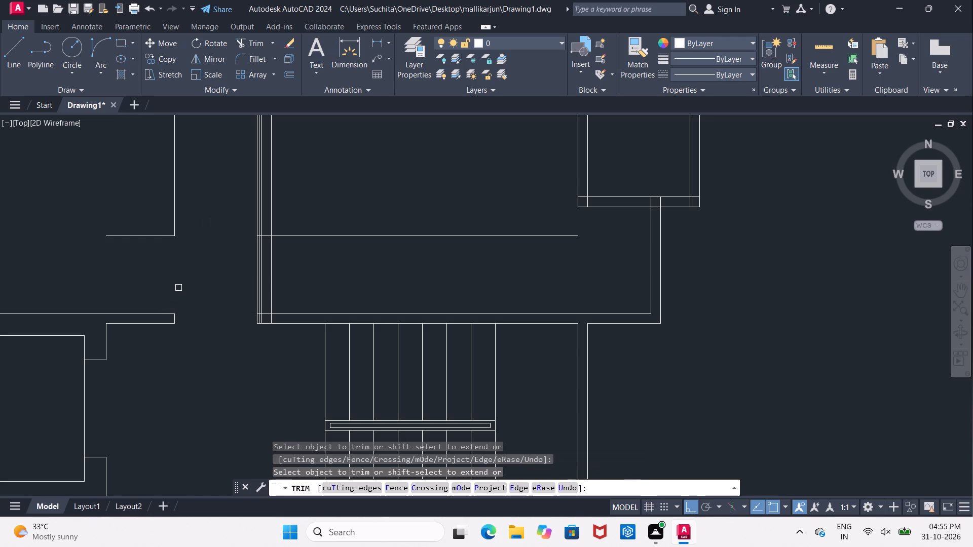
Trim the two door leaf lines above the 3' guide line, and the guide's piece between the leaf and the wall.
scroll(259, 226, up, 4)
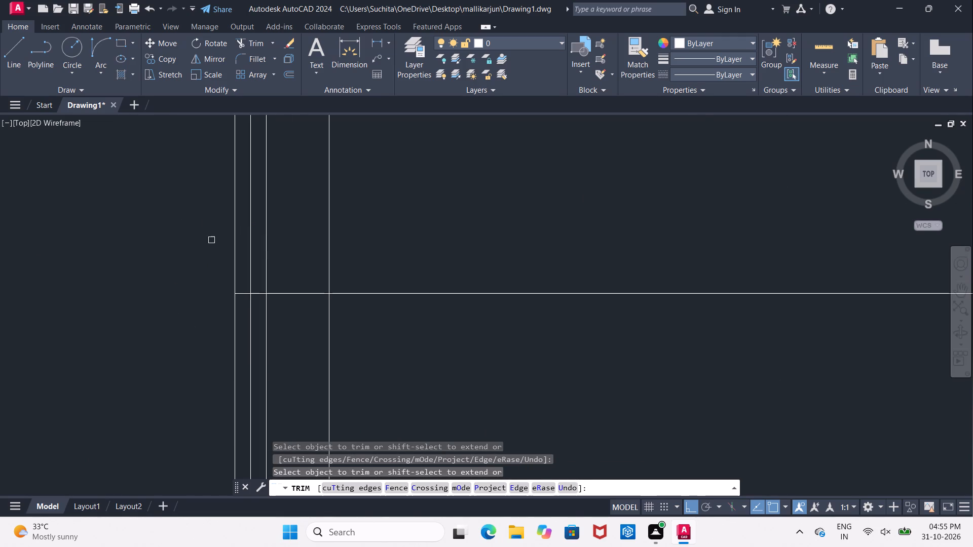
click(209, 240)
click(252, 273)
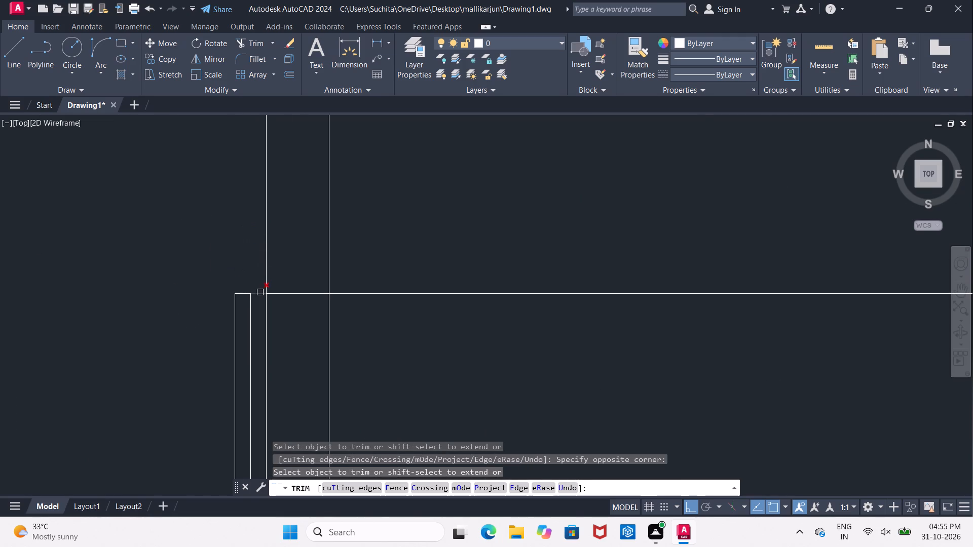
click(260, 292)
Trim the vertical wall's left line inside the bottom wall's thickness and the bottom wall's upper line across the door leaf.
scroll(247, 258, down, 4)
scroll(233, 367, up, 2)
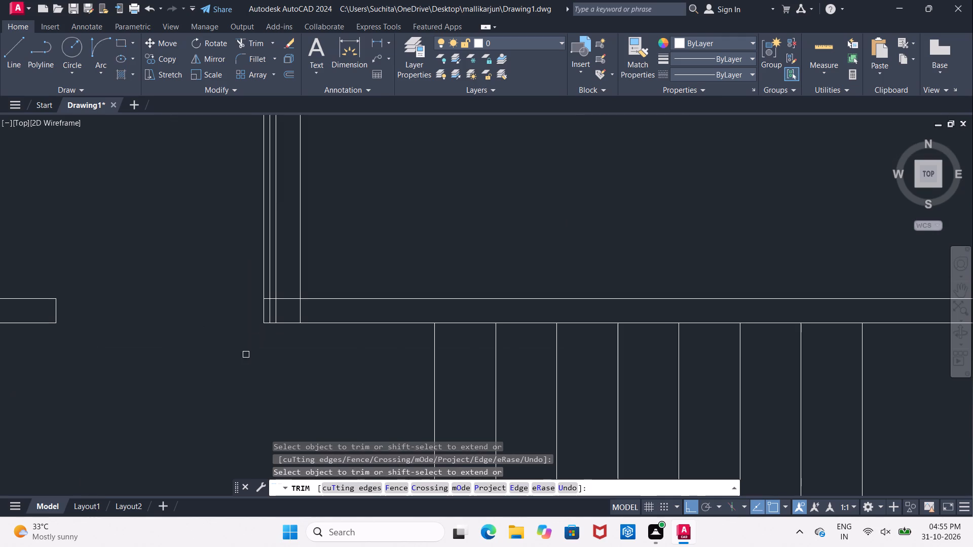
scroll(268, 311, up, 2)
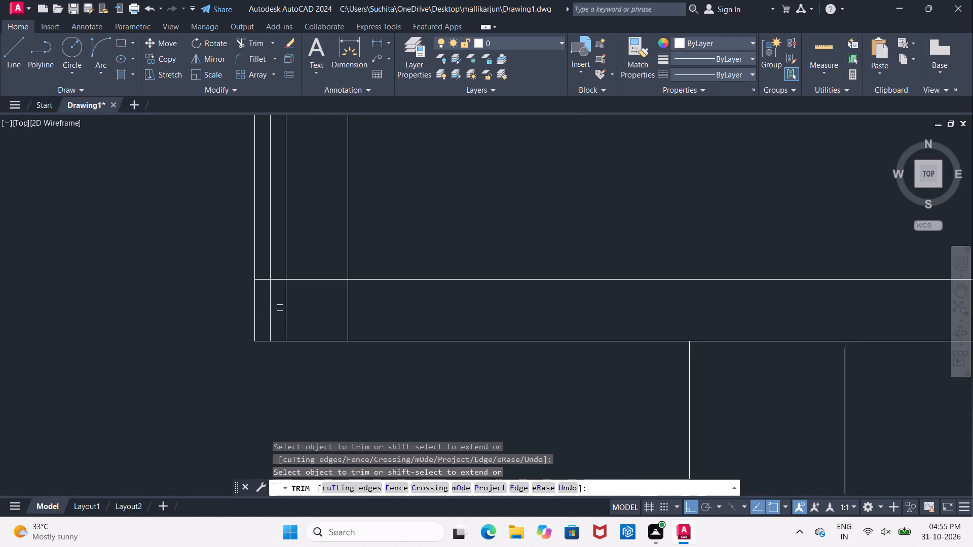
click(284, 300)
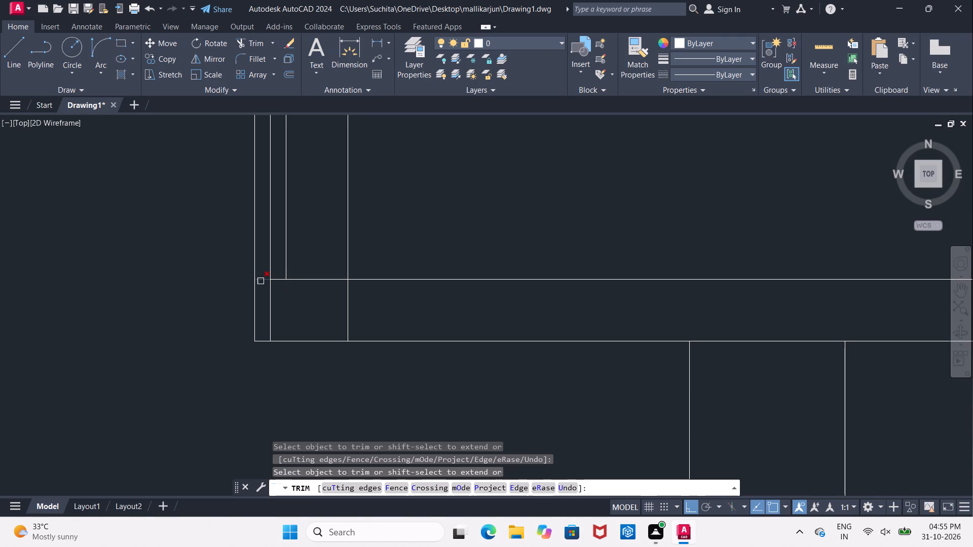
click(260, 280)
scroll(261, 291, down, 3)
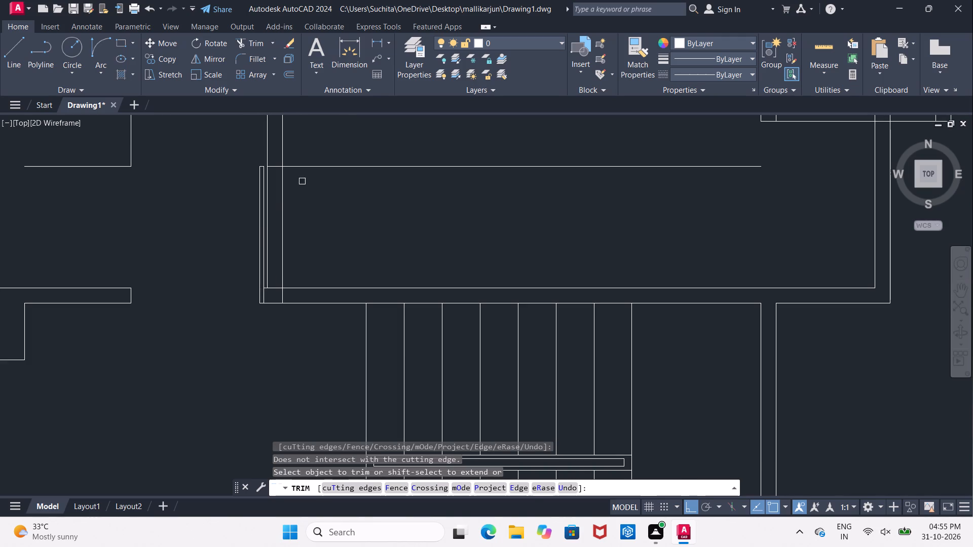
key(Escape)
Delete the leftover 3' guide lines: both horizontal pieces and the vertical line above the left jamb.
click(74, 167)
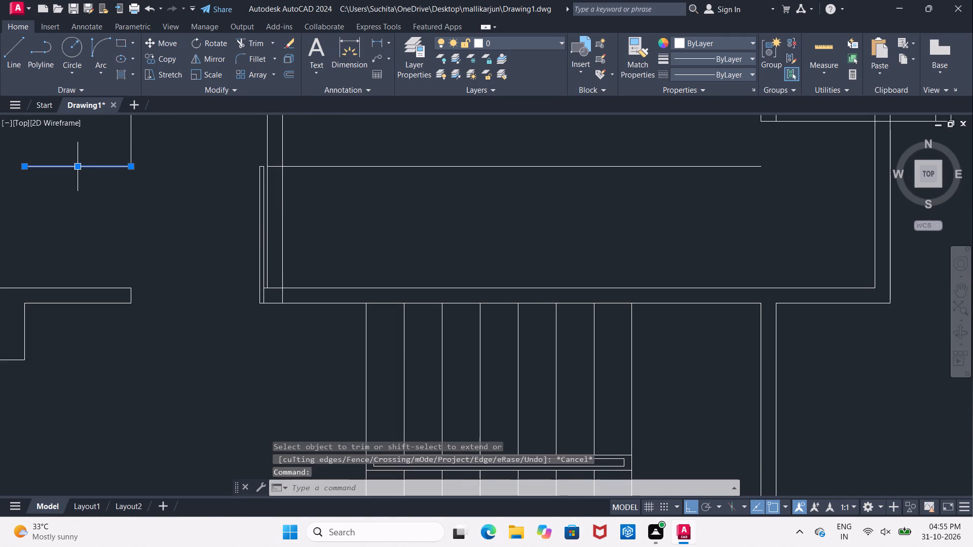
click(130, 152)
click(304, 166)
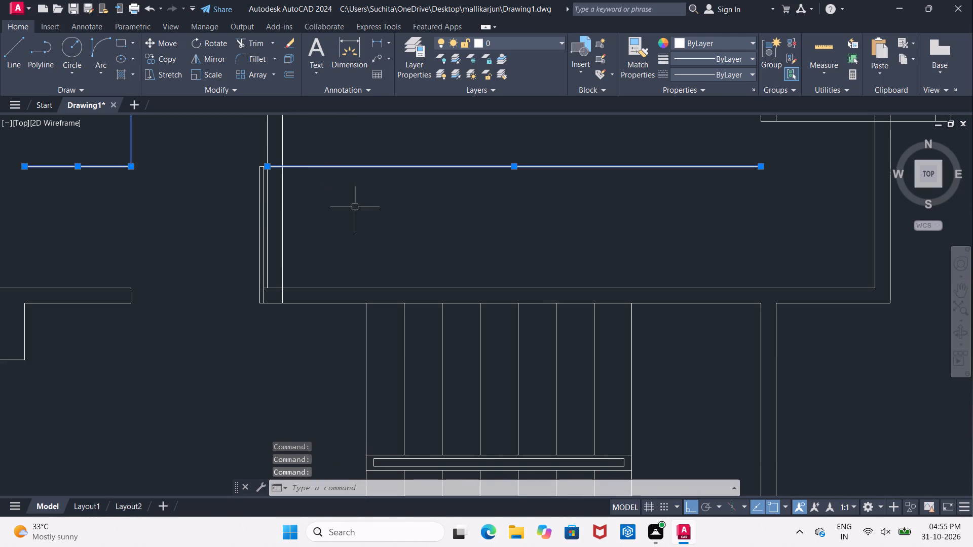
key(Delete)
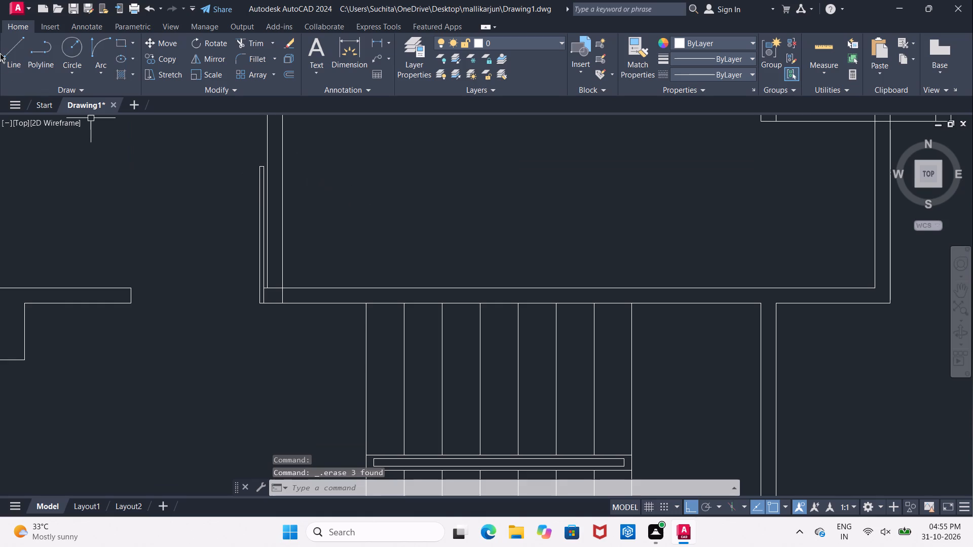
Draw the door swing arc from the left jamb's lower corner to the leaf's upper end, starting tangent upward.
click(95, 46)
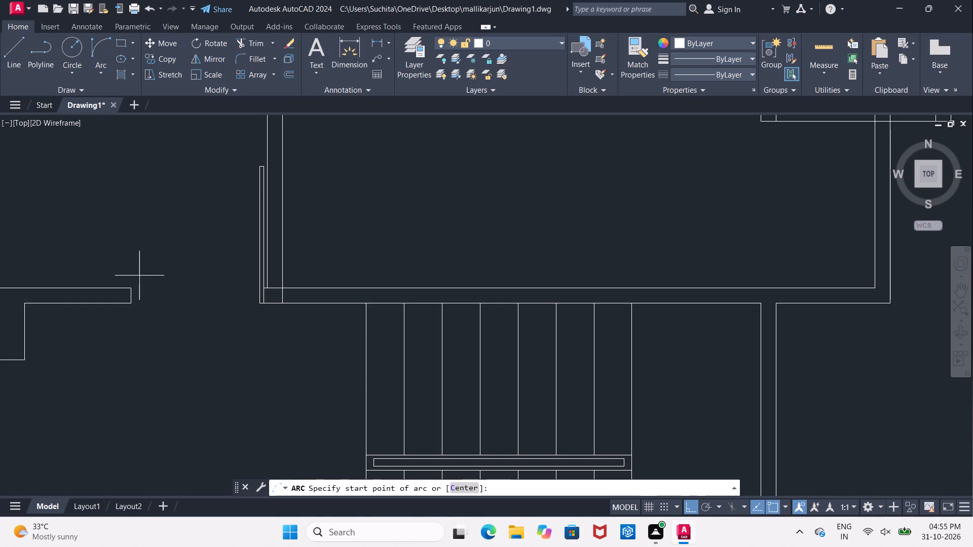
click(131, 307)
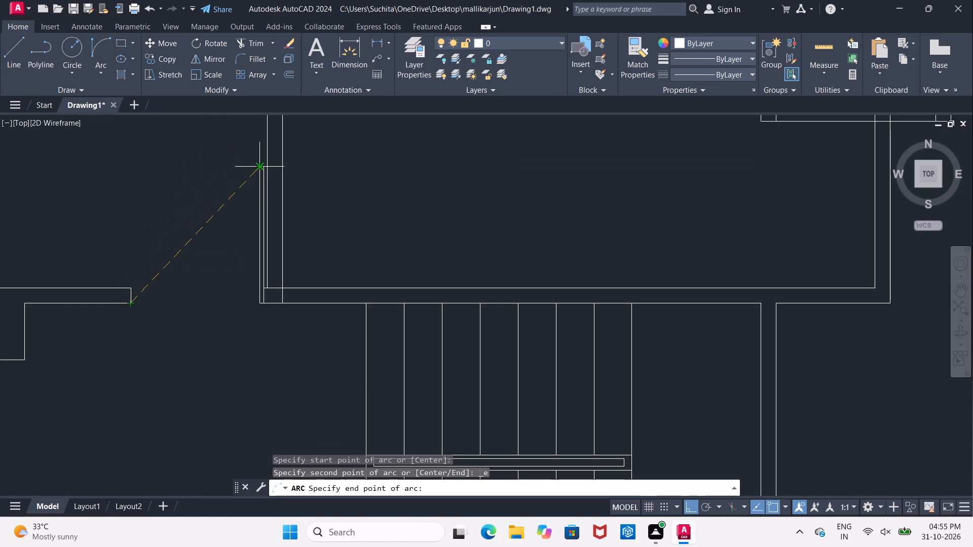
click(259, 165)
click(160, 162)
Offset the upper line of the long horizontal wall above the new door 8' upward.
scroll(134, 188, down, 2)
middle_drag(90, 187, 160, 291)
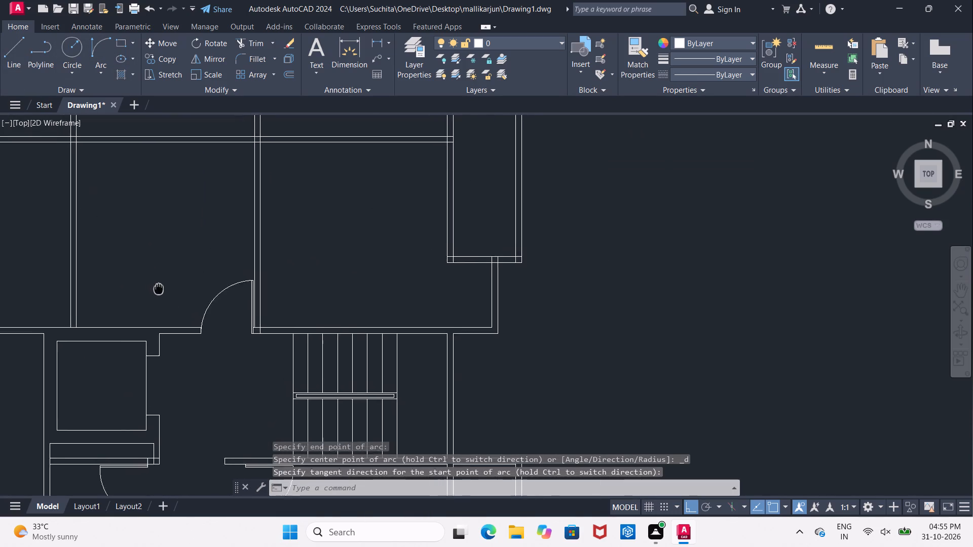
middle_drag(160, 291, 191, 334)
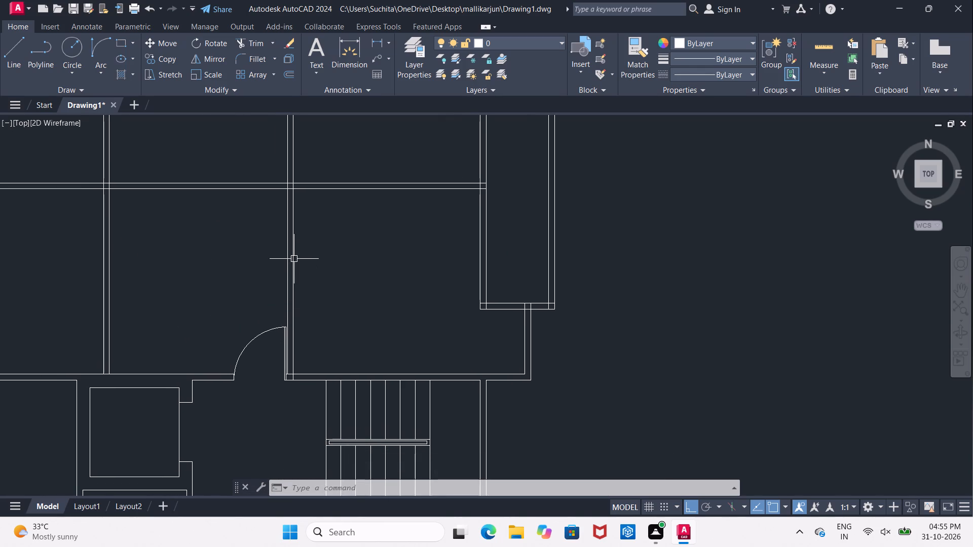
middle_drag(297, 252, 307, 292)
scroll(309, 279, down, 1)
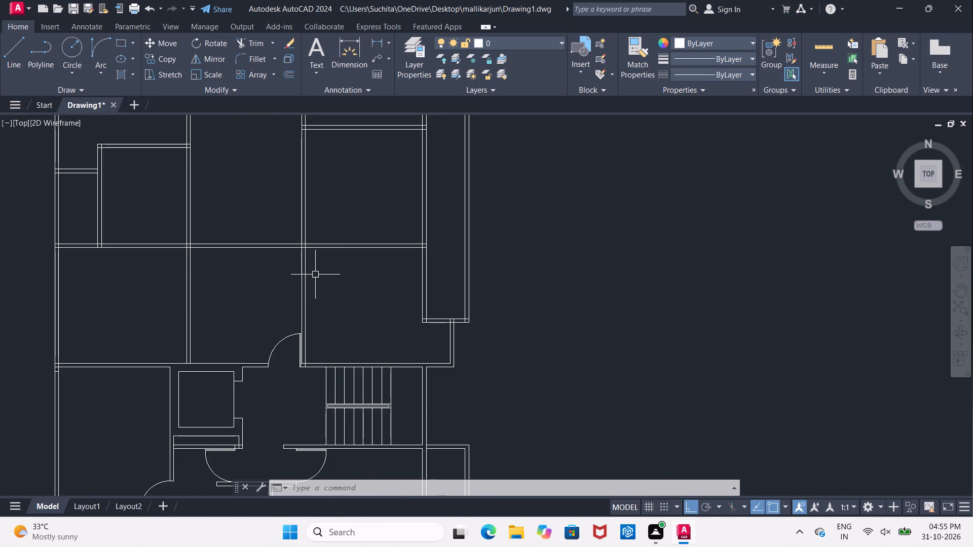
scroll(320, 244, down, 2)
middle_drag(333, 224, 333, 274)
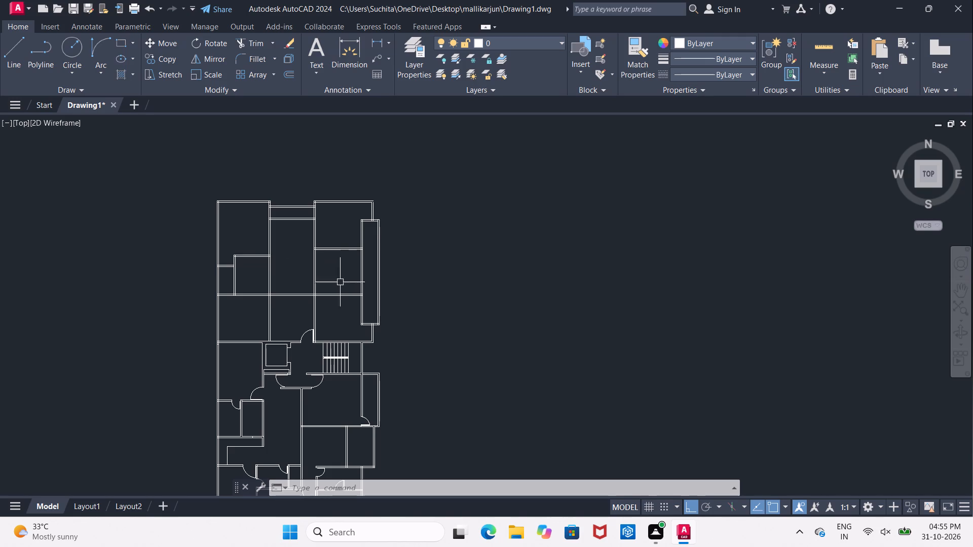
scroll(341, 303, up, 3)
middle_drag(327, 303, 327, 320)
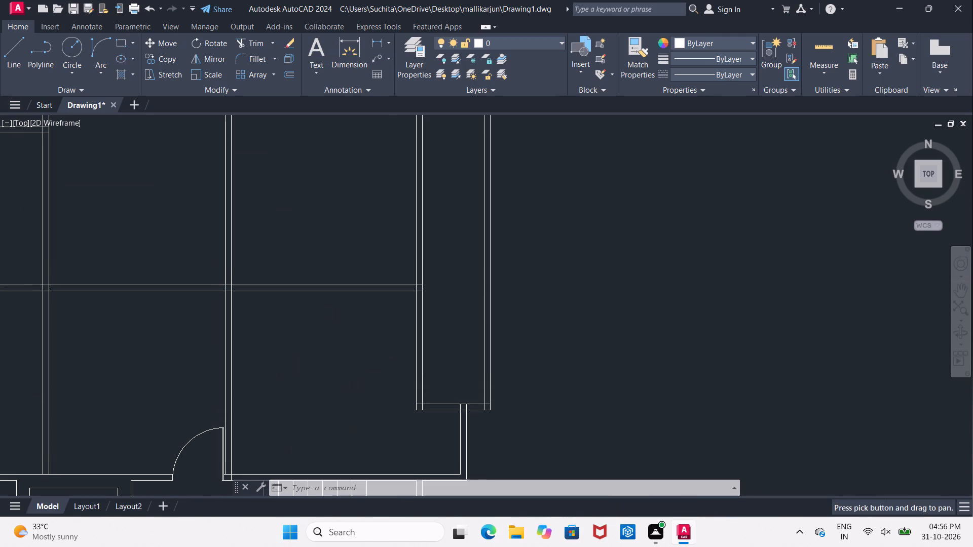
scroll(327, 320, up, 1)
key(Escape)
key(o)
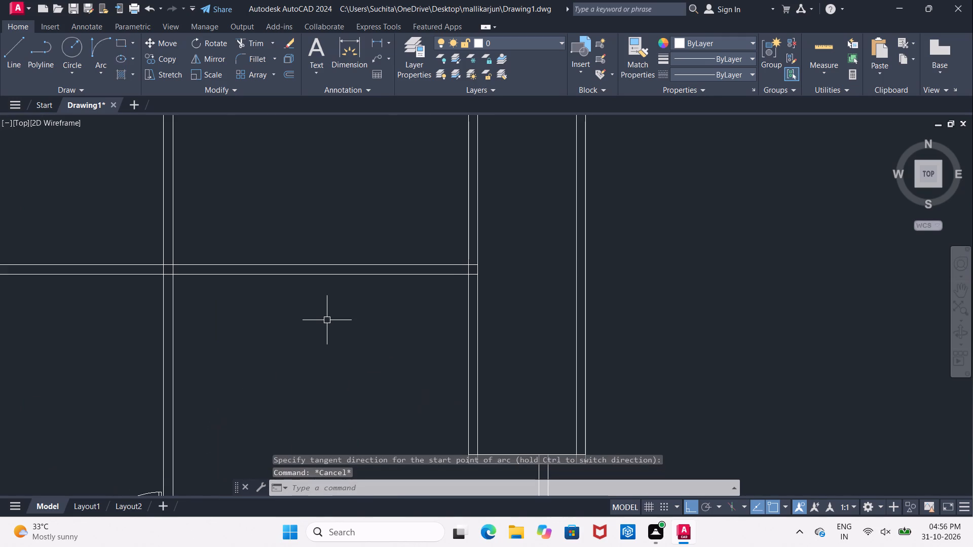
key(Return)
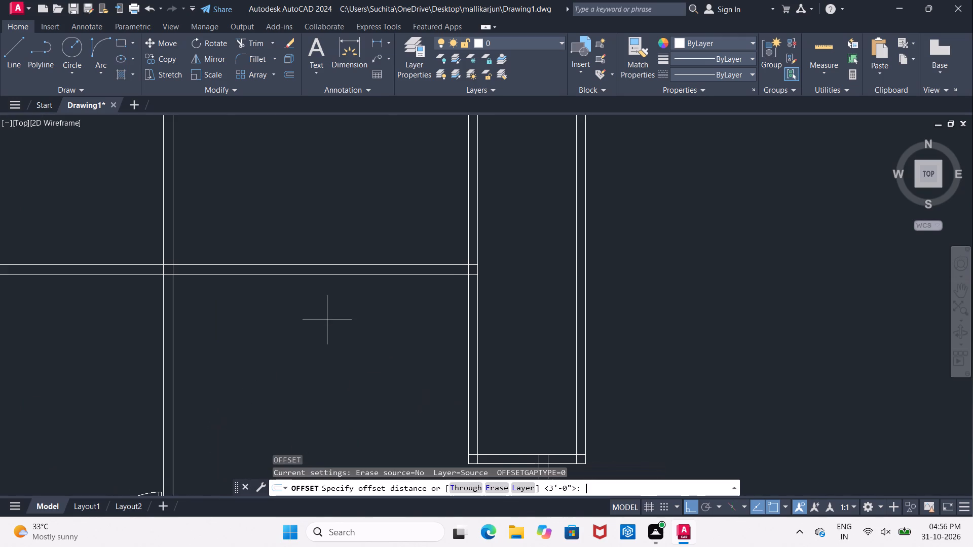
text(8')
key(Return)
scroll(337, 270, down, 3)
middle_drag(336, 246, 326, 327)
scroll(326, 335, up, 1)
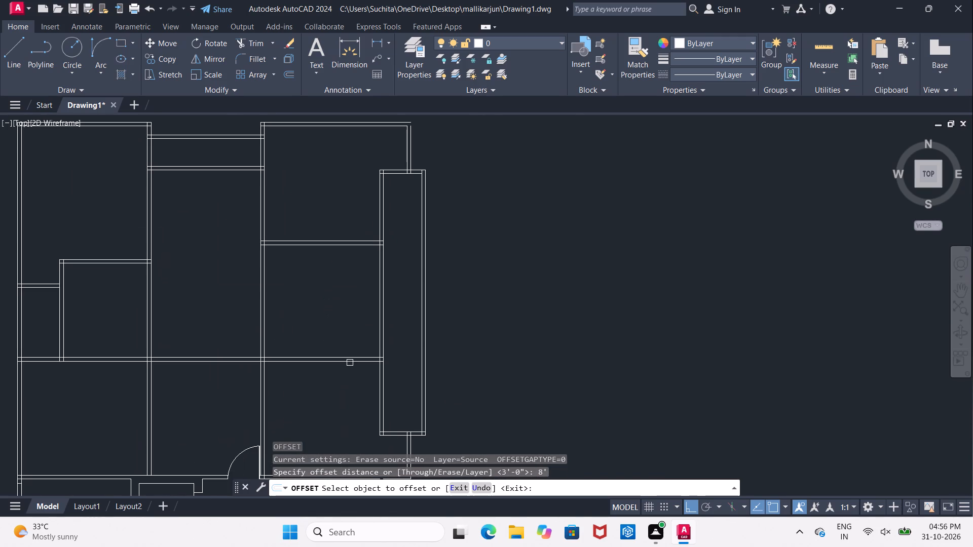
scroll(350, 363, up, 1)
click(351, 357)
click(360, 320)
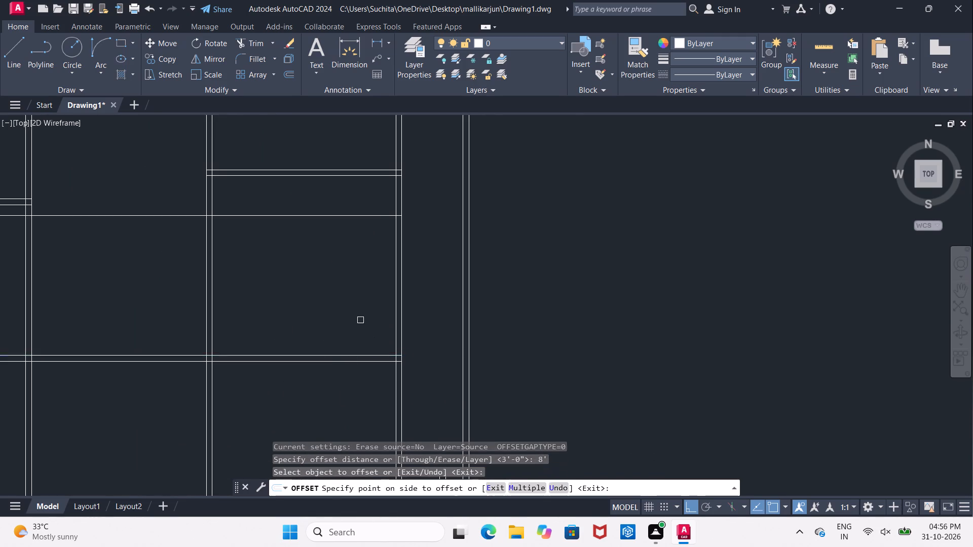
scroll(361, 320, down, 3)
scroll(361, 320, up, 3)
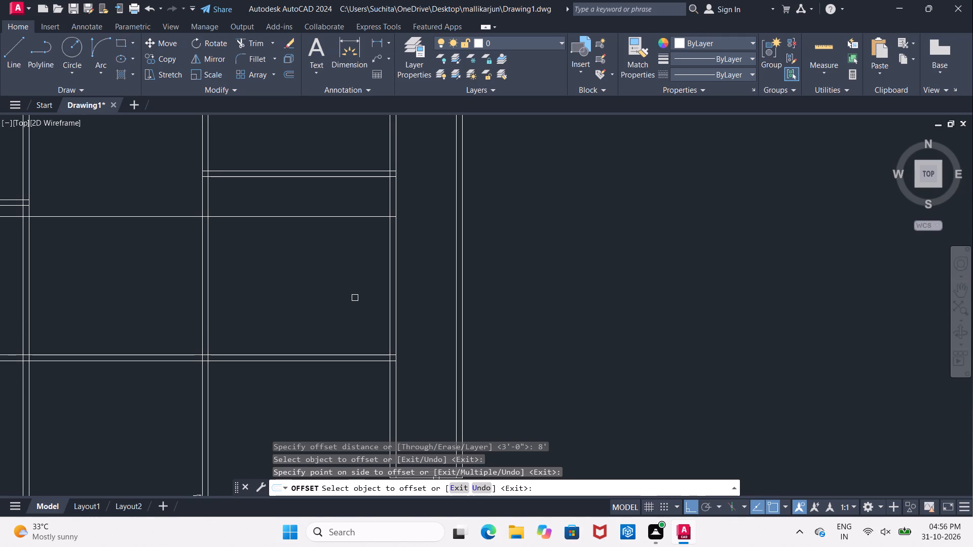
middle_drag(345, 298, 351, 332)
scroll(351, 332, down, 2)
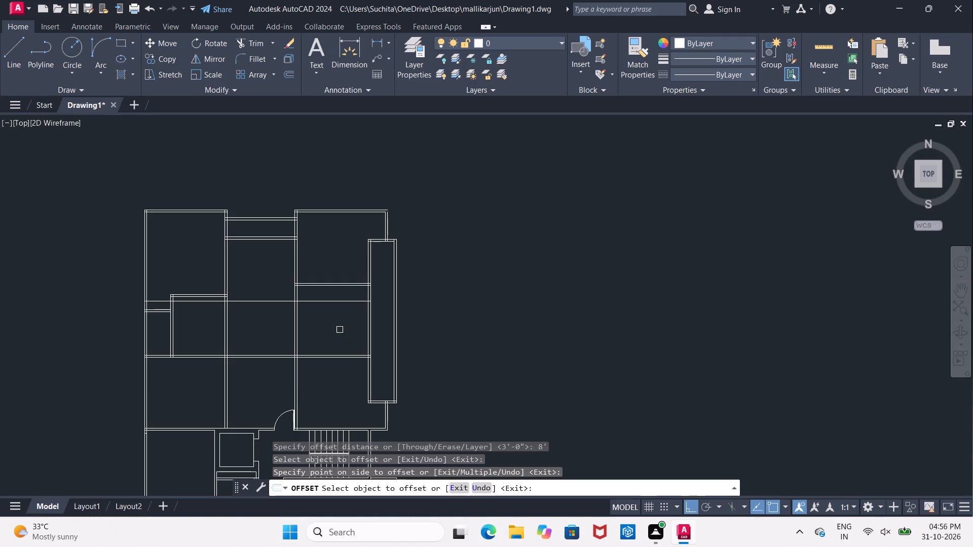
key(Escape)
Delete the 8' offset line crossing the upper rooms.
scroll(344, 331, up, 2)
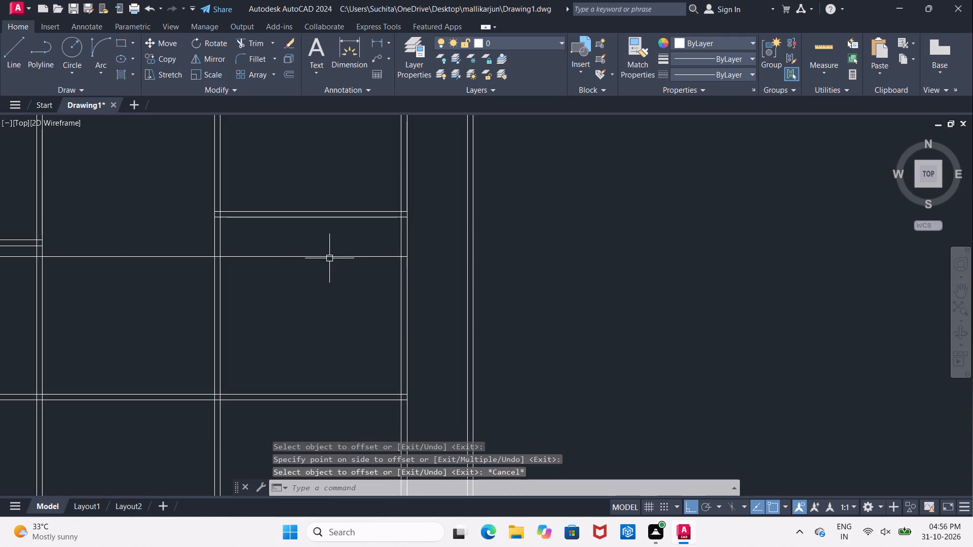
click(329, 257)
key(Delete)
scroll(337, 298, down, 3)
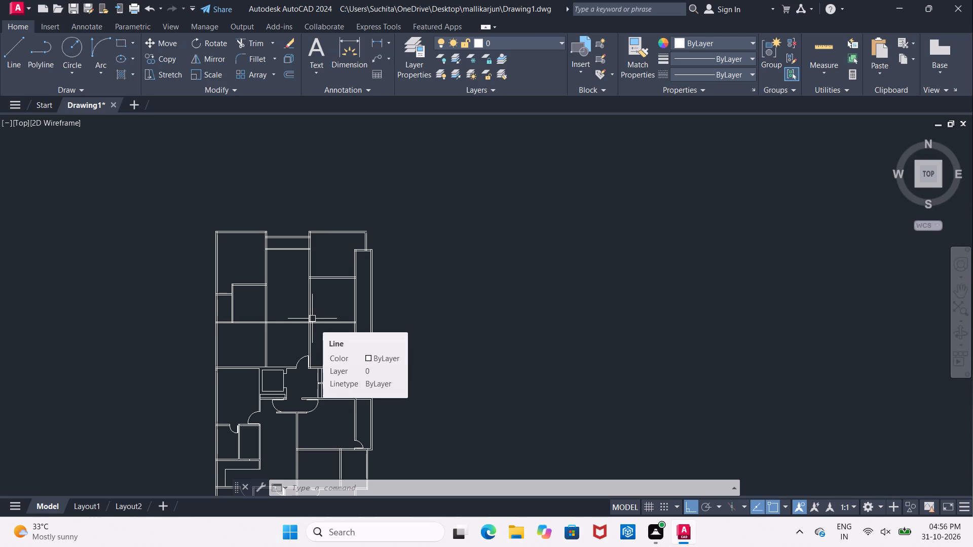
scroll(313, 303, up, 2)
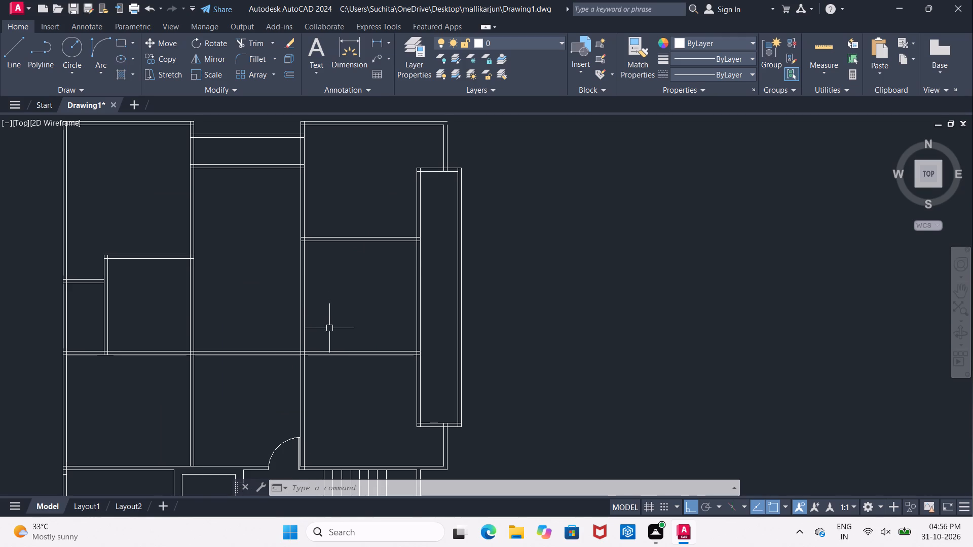
Offset the upper line of the long horizontal wall below the middle right-hand room 5' upward.
scroll(327, 334, up, 1)
key(Escape)
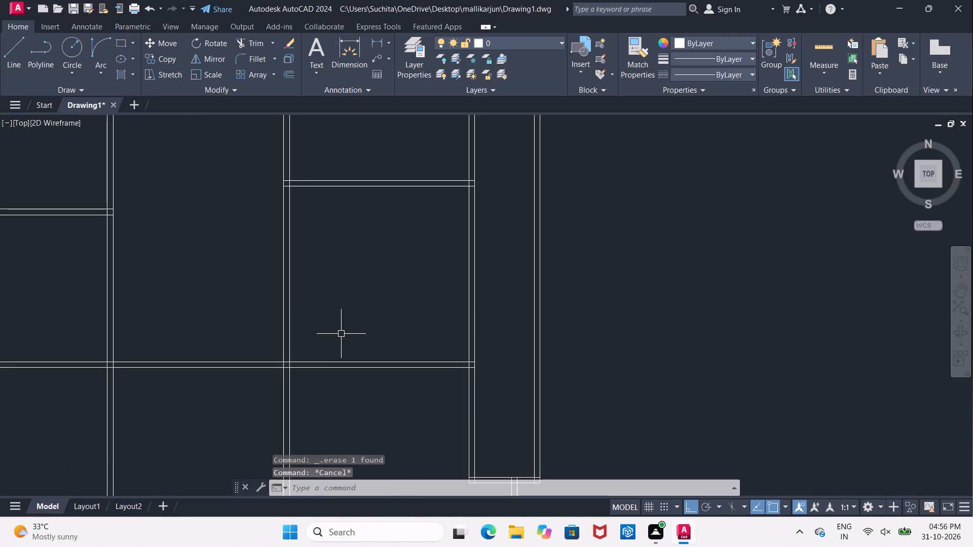
key(o)
key(Return)
key(4)
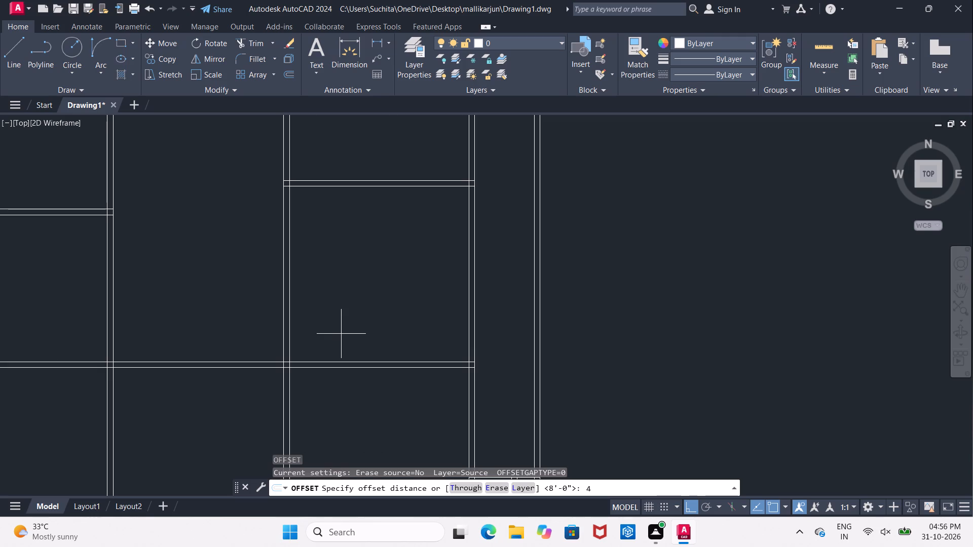
key(BackSpace)
text(5')
key(Return)
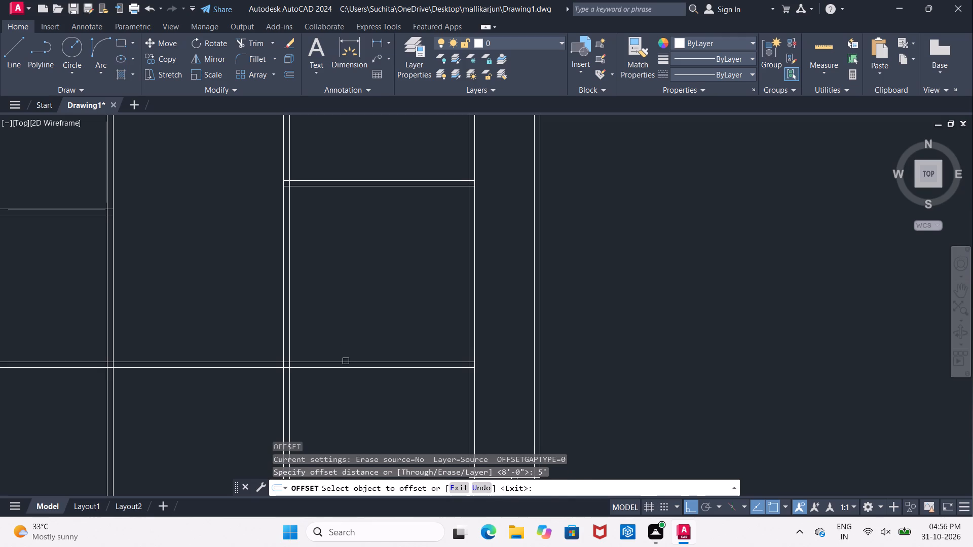
click(346, 361)
click(346, 337)
key(Return)
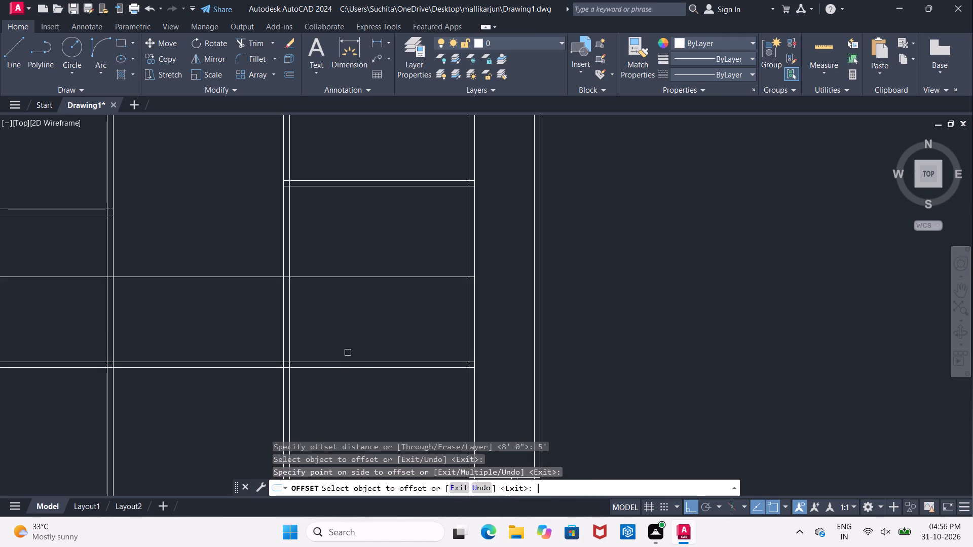
Offset the new horizontal line 4" upward to form the partition wall's thickness.
key(Return)
text(4")
key(Return)
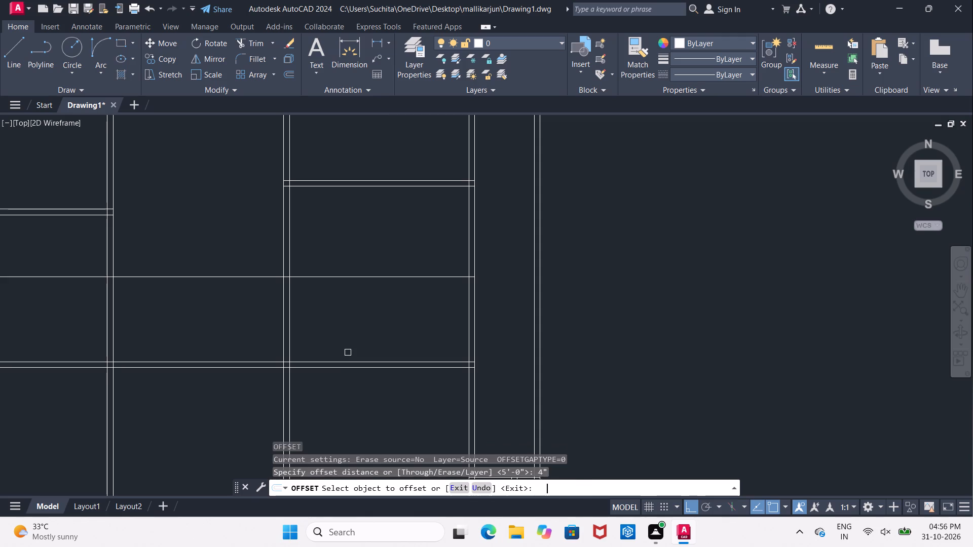
click(318, 278)
click(324, 245)
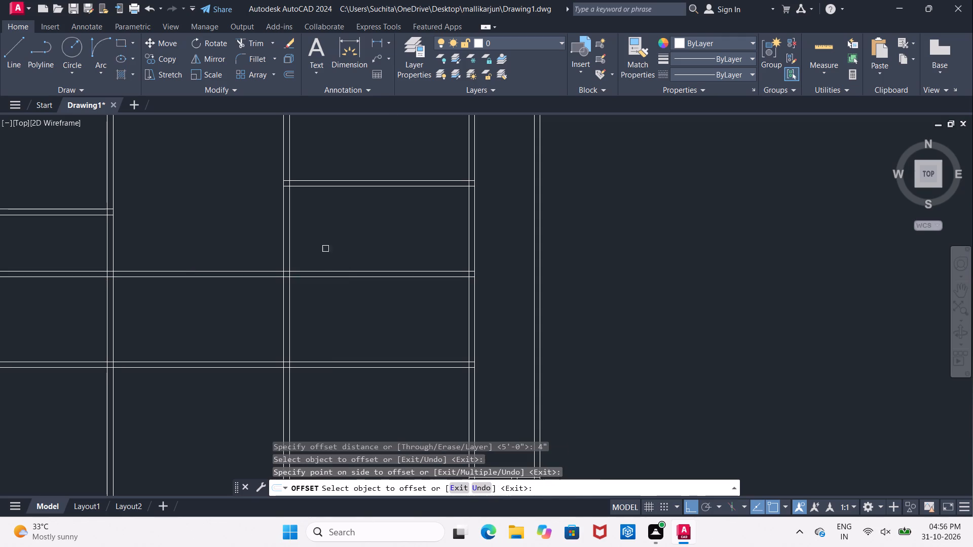
key(Escape)
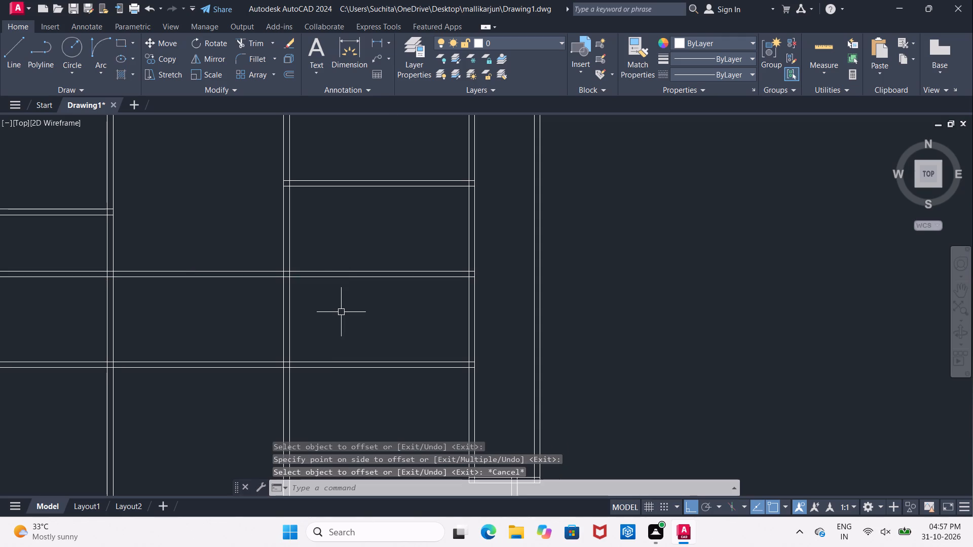
Trim both new partition lines out of the central room between its two vertical walls.
key(t)
key(r)
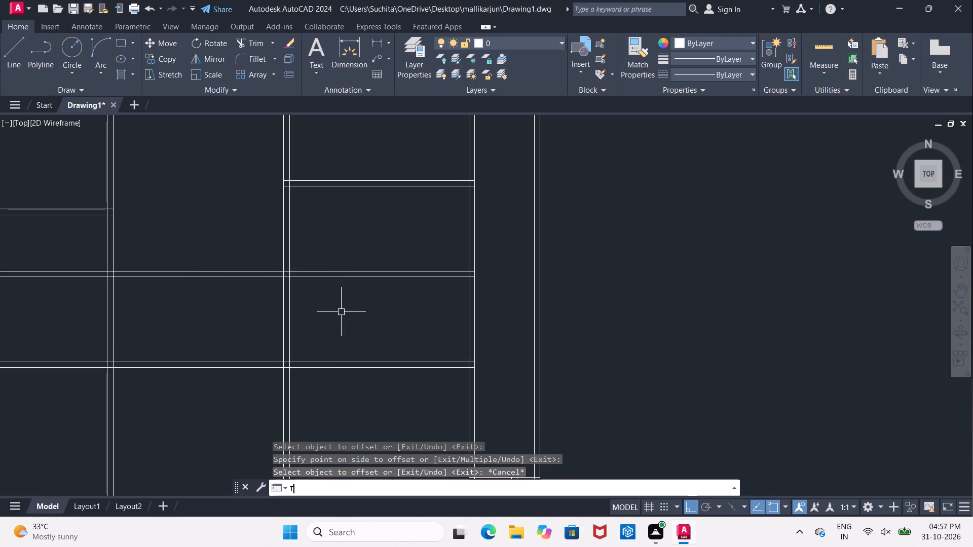
key(space)
key(space)
click(235, 275)
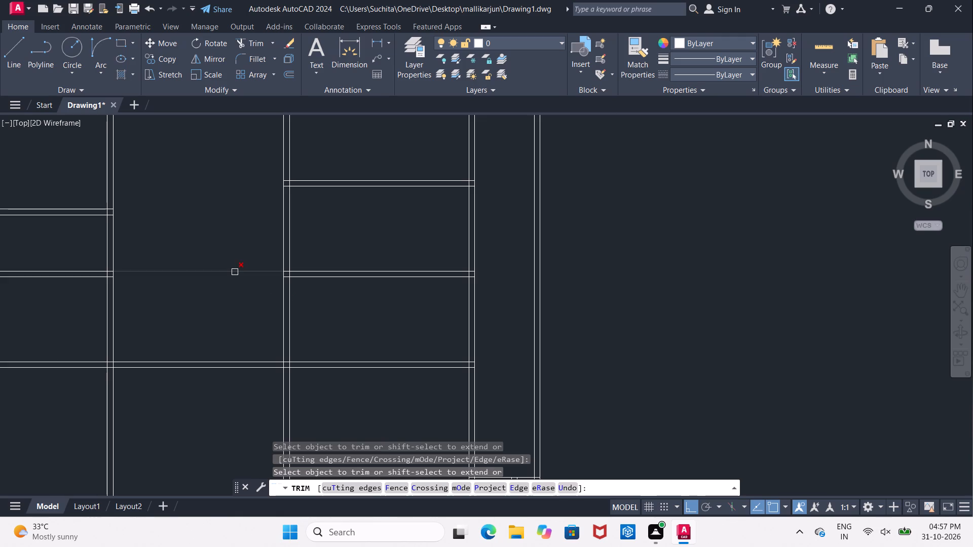
click(235, 271)
key(Escape)
Delete the two leftover partition line pieces in the room west of the central room.
click(60, 271)
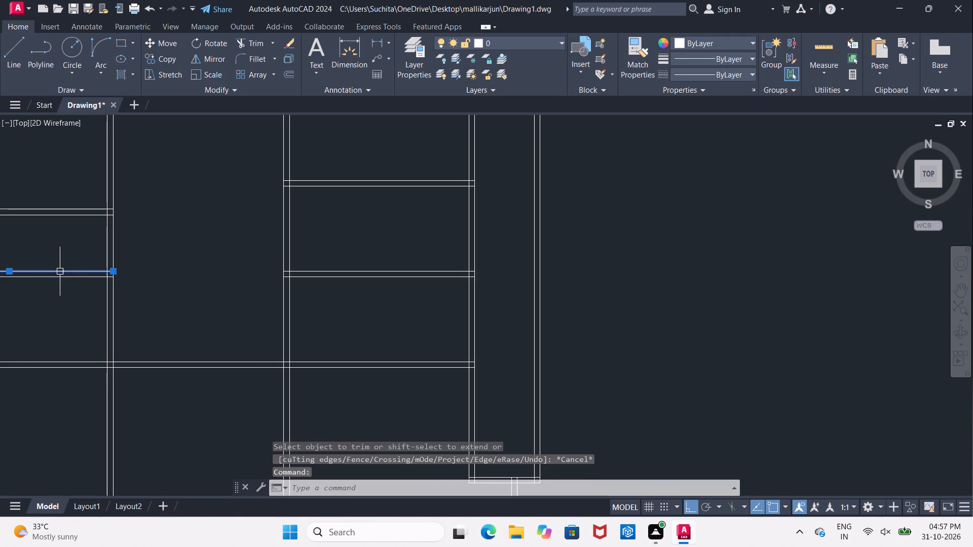
click(60, 279)
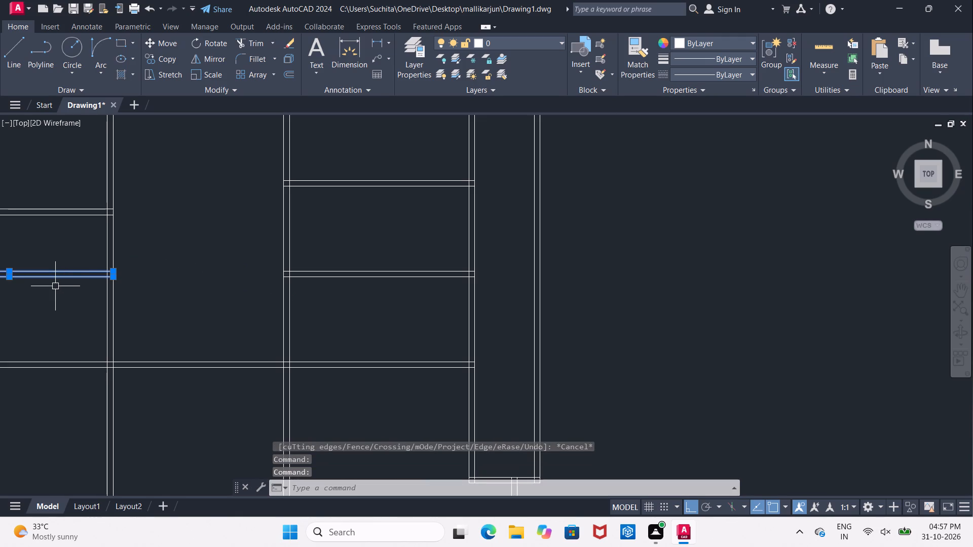
key(Delete)
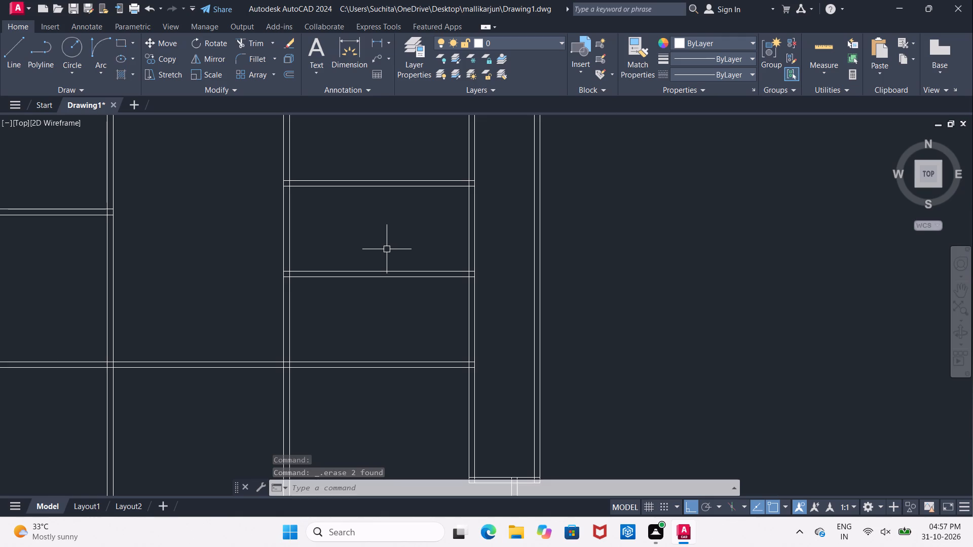
key(Return)
key(Return)
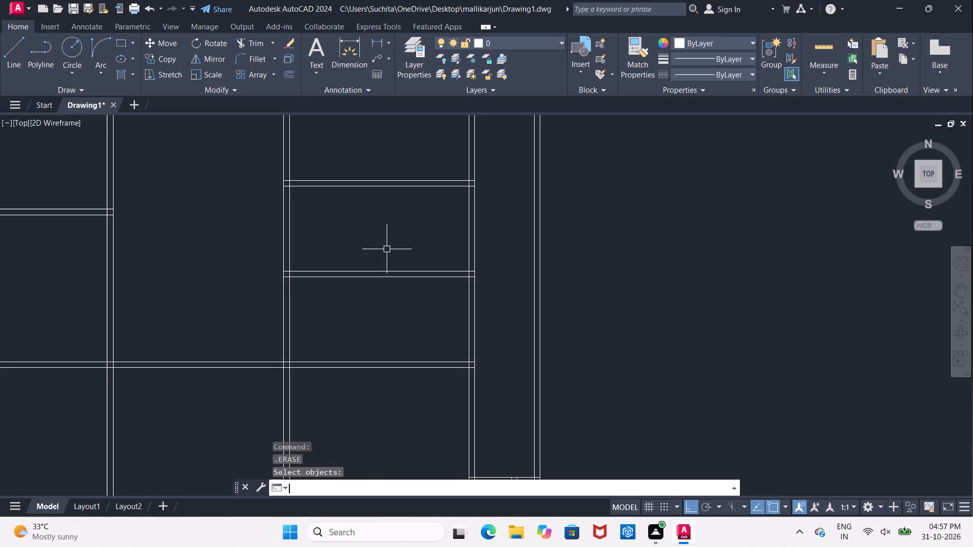
key(Escape)
key(Escape)
Offset the inner line of the narrow room's east wall 1" inward twice for the door frame and leaf.
key(o)
key(Return)
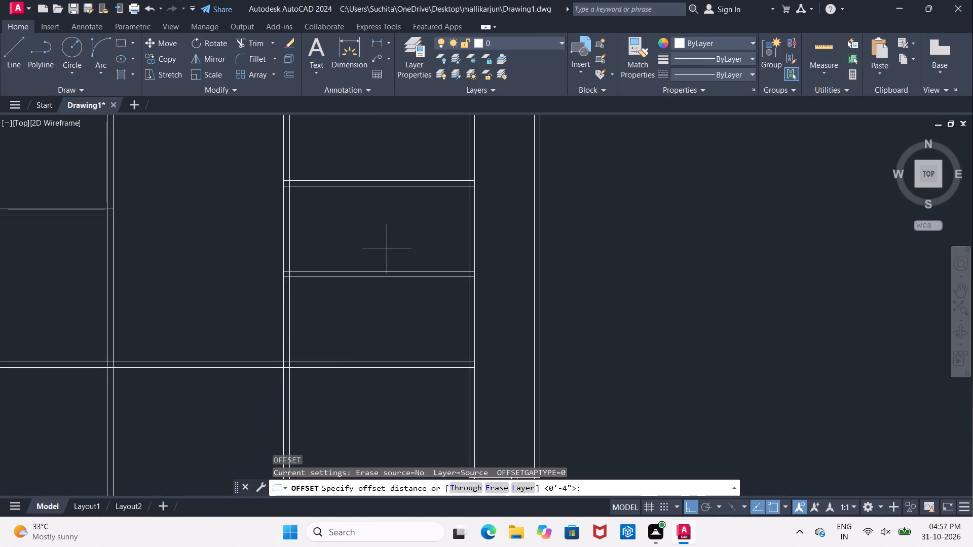
text(1")
key(Return)
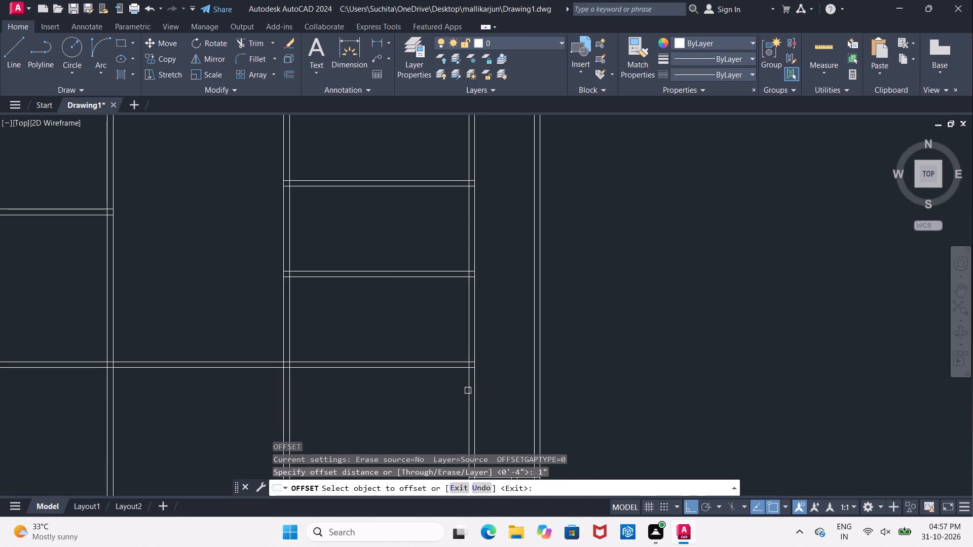
scroll(467, 386, up, 1)
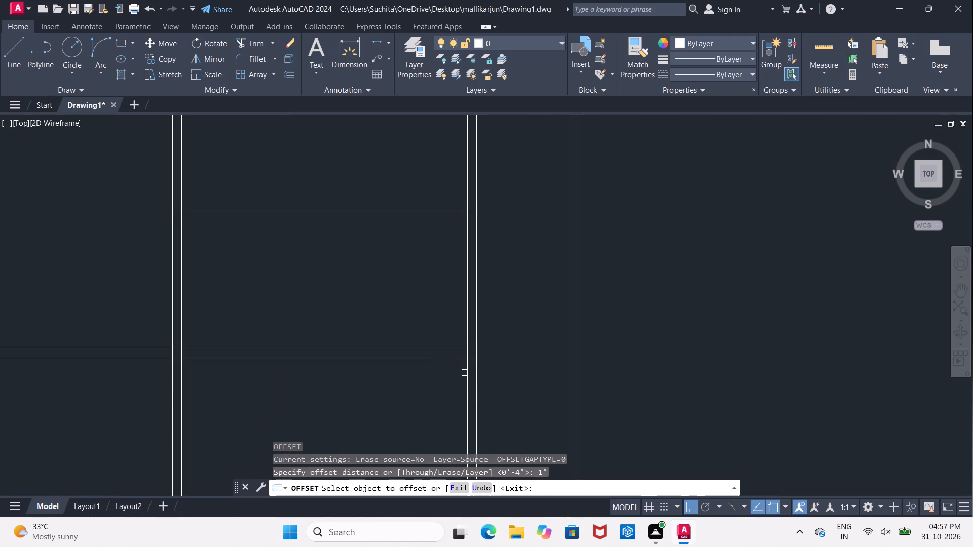
click(465, 373)
click(411, 373)
scroll(444, 380, up, 2)
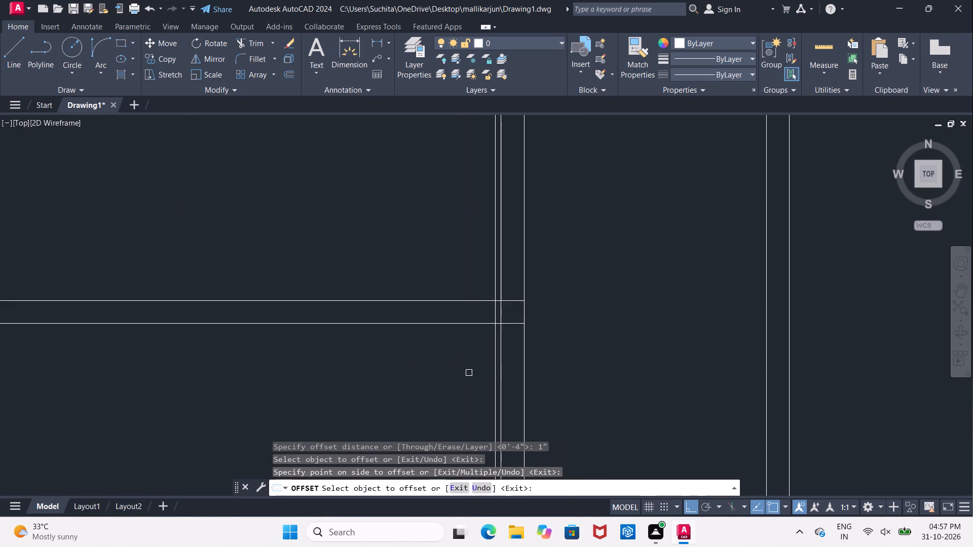
click(494, 357)
click(417, 354)
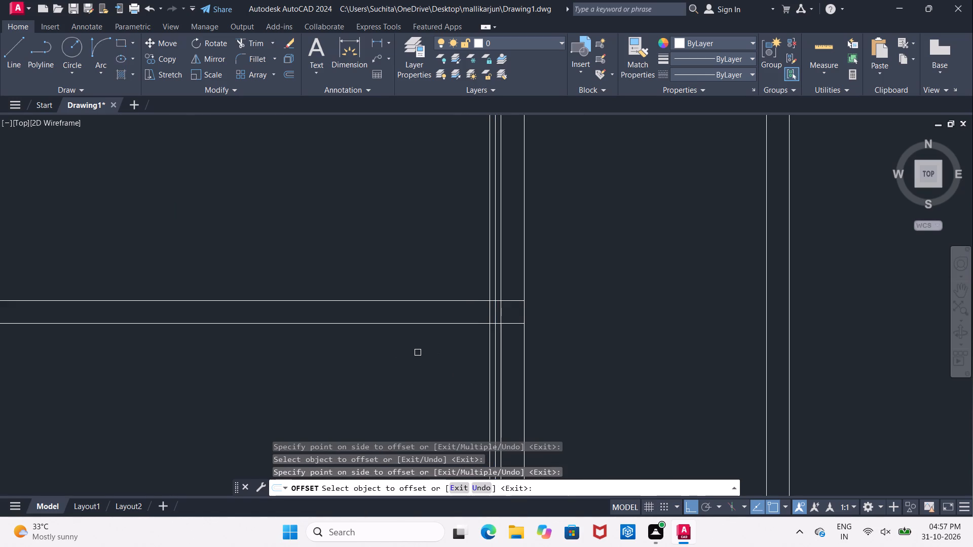
middle_drag(424, 353, 418, 372)
scroll(418, 372, down, 1)
key(Return)
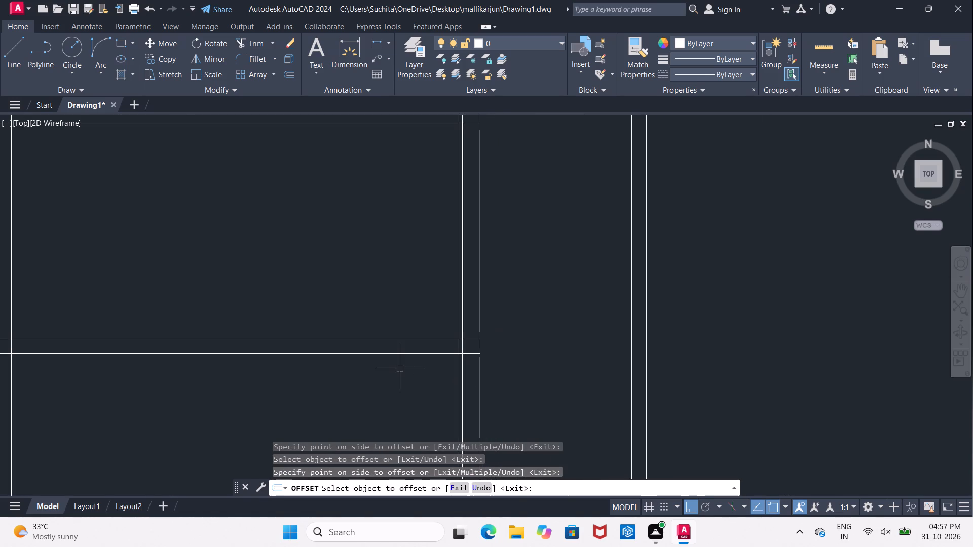
Offset the east wall's inner line 2' inward and the long horizontal wall's lower line 2' upward as door guides.
key(Return)
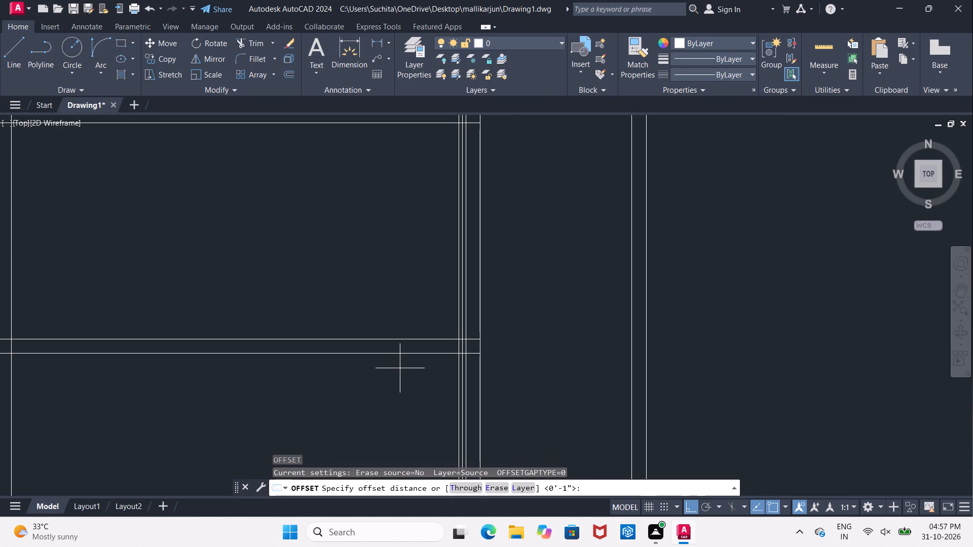
text(2')
key(Return)
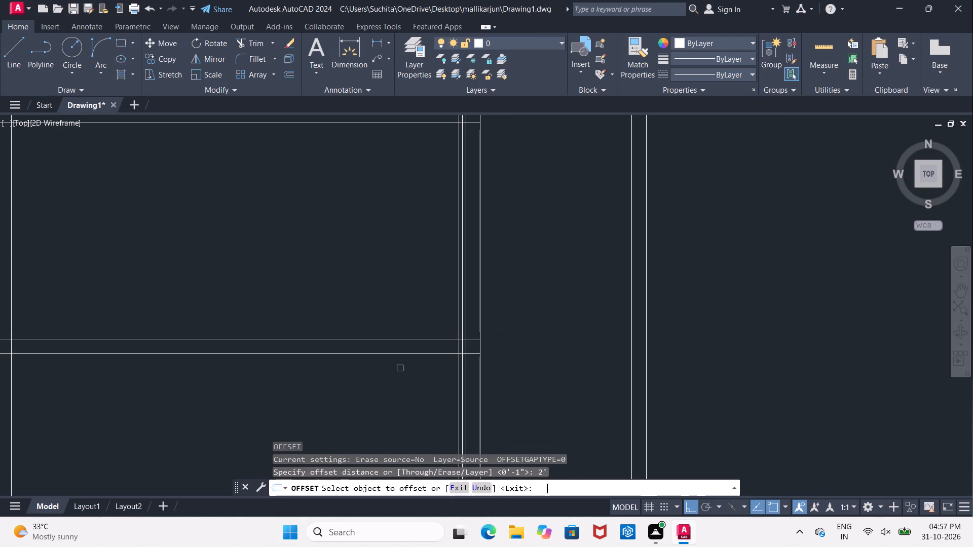
scroll(454, 329, up, 1)
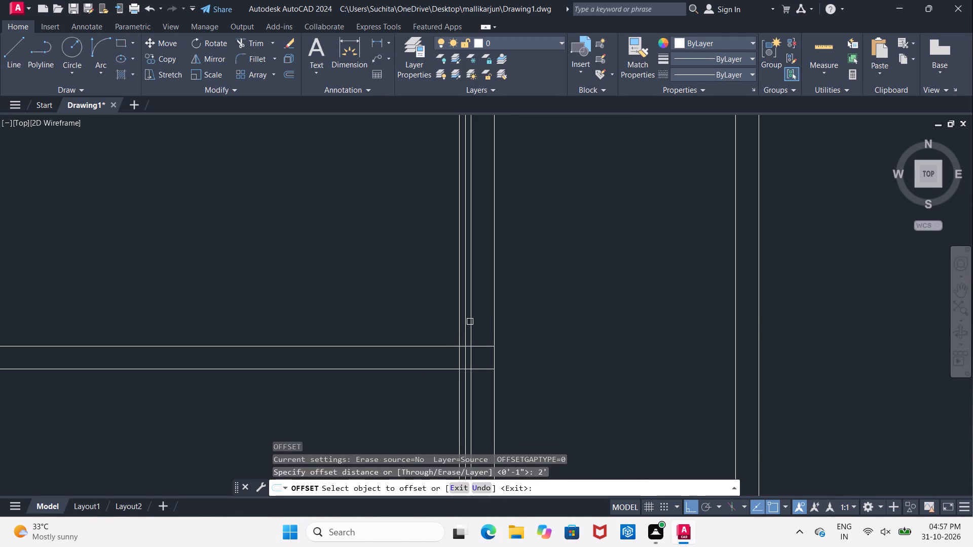
click(470, 322)
click(280, 325)
click(308, 369)
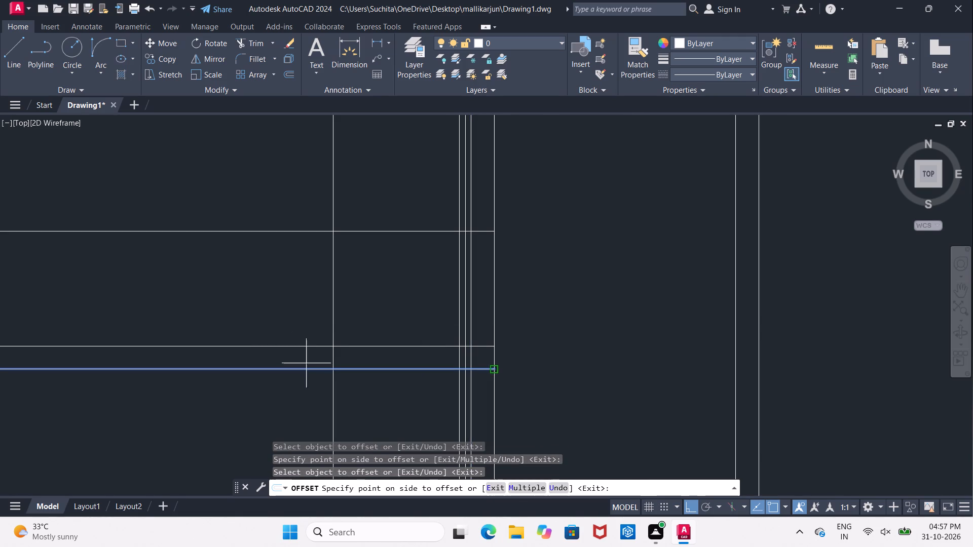
click(303, 318)
key(Escape)
Trim the wall lines and horizontal guide across the 2' door opening, and the vertical guide between the wall and horizontal guide.
text(TR)
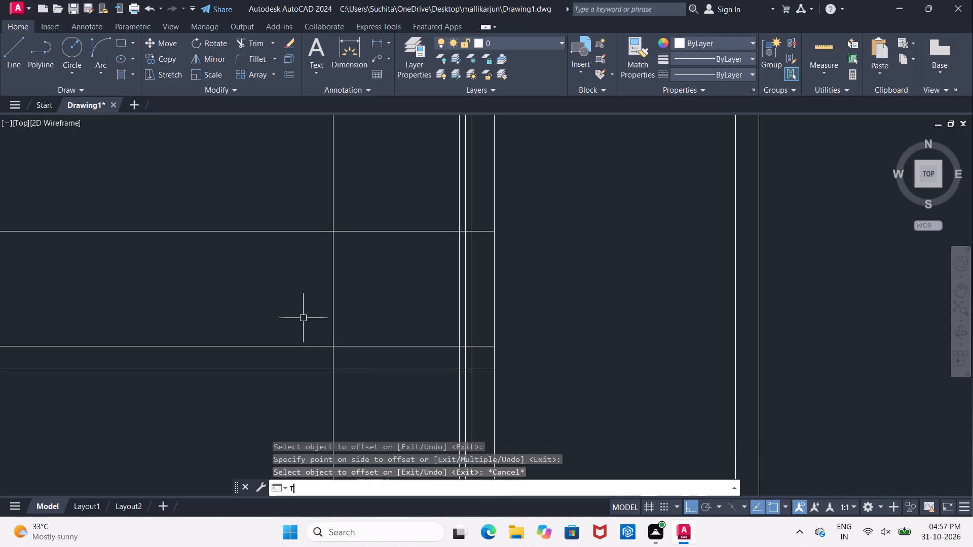
key(space)
key(space)
drag(387, 211, 391, 239)
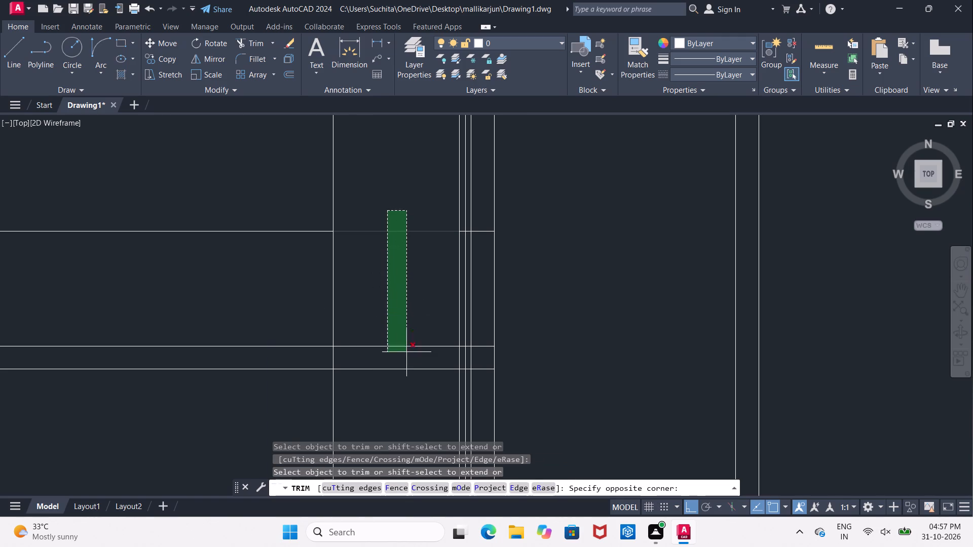
click(407, 383)
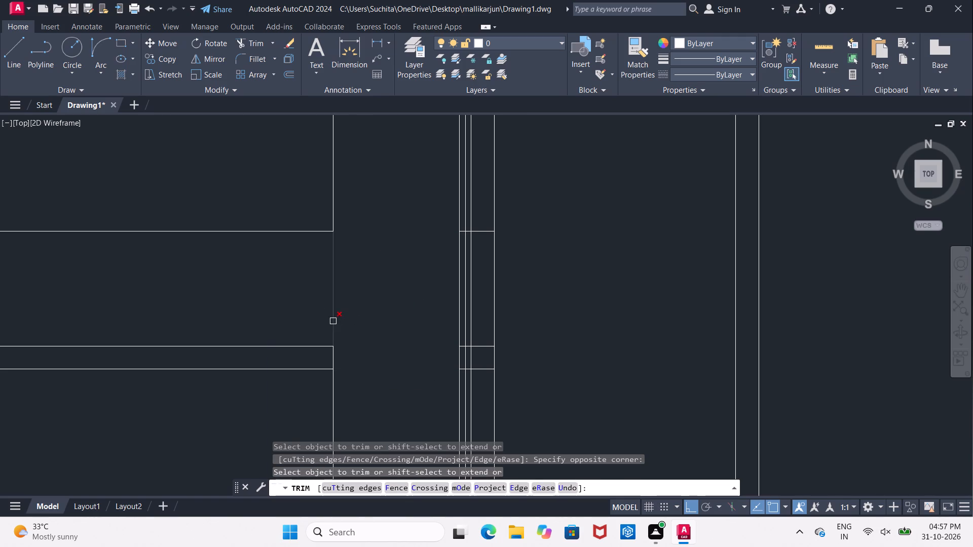
click(333, 321)
Trim the two 1" offset lines above the leaf's top and below the wall, plus the short guide piece between leaf and east wall.
scroll(459, 235, up, 2)
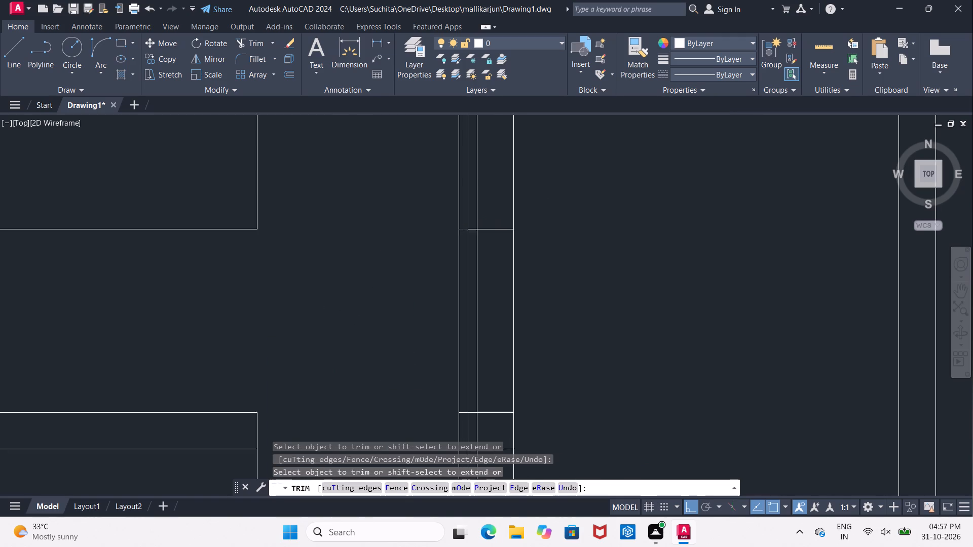
click(456, 219)
click(469, 213)
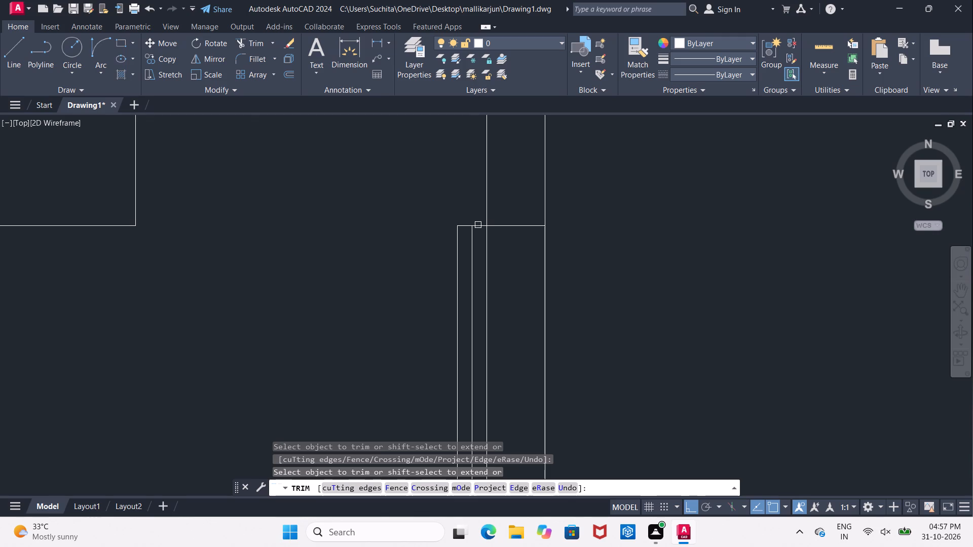
click(478, 226)
scroll(442, 197, down, 3)
scroll(444, 319, up, 2)
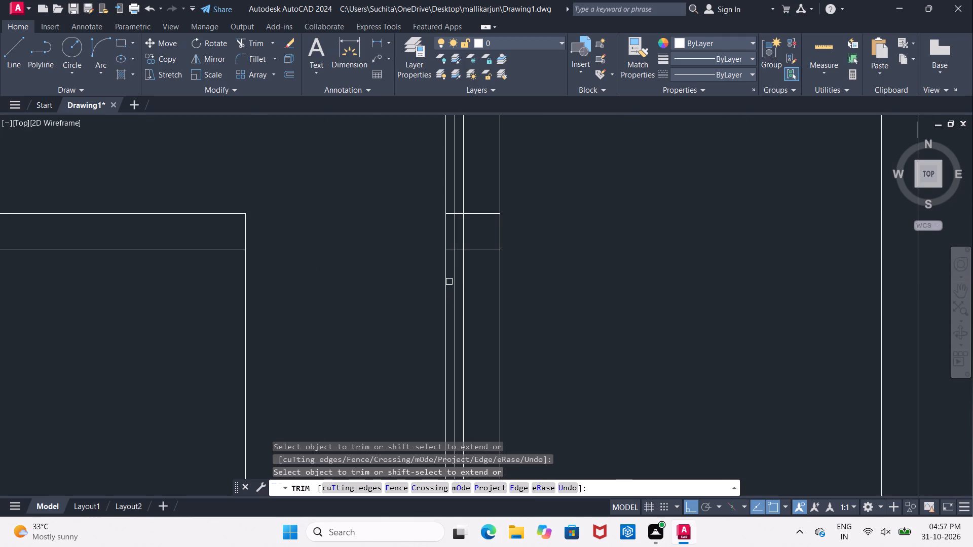
click(442, 271)
click(453, 265)
Trim the vertical 2' guide below the long horizontal wall and between the horizontal guide and the new partition.
click(243, 311)
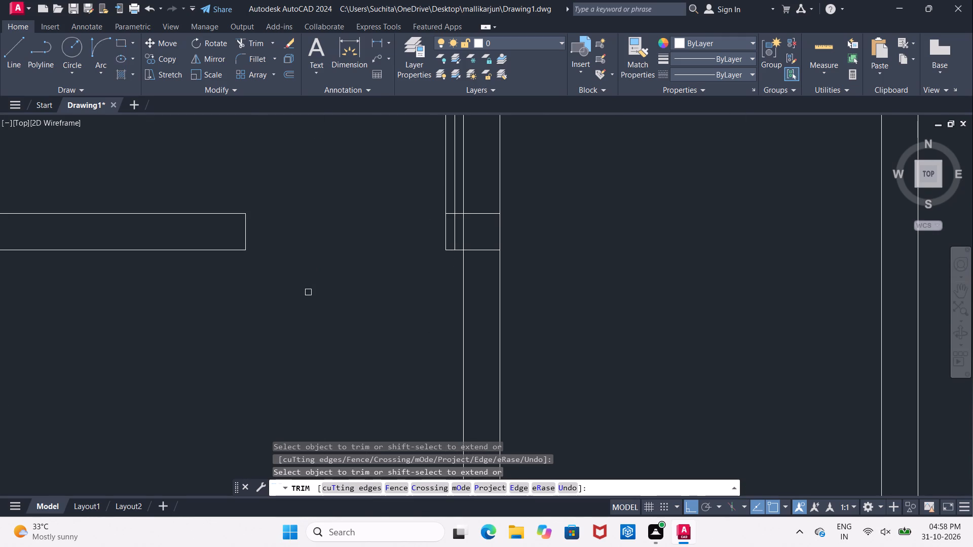
middle_drag(309, 298, 325, 399)
scroll(325, 399, down, 2)
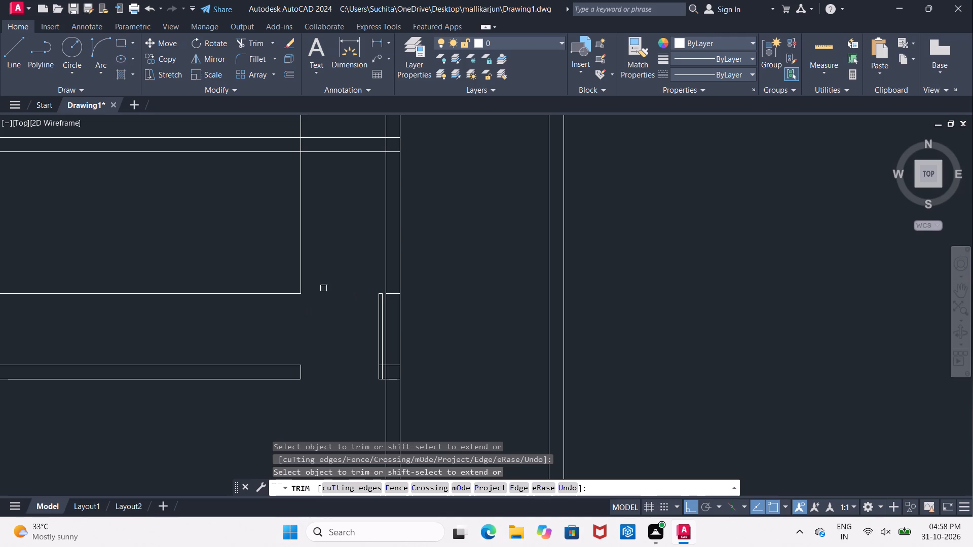
click(298, 283)
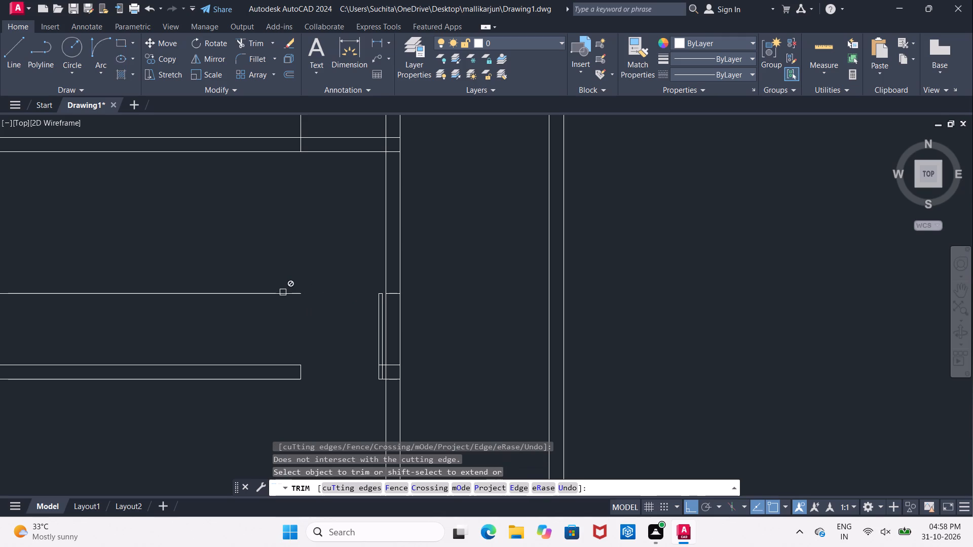
key(Escape)
Erase the leftover door guides: the horizontal 2' line, the vertical line above the opening, and the short piece inside the east wall.
click(283, 292)
key(Delete)
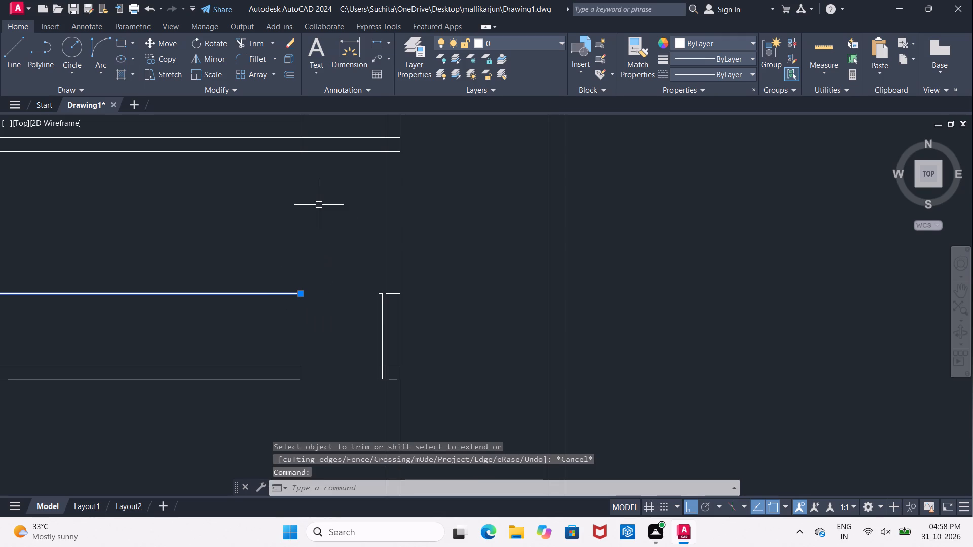
key(Delete)
click(301, 142)
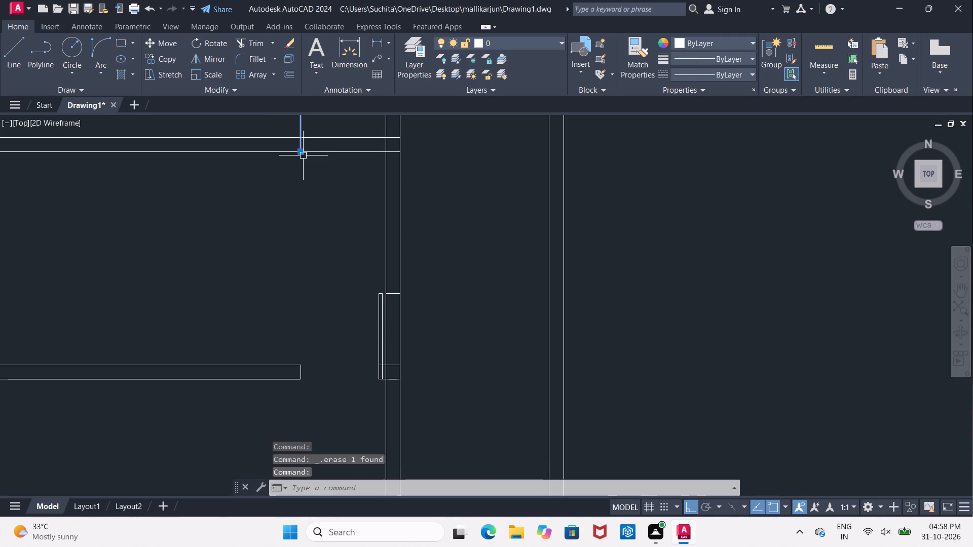
key(Delete)
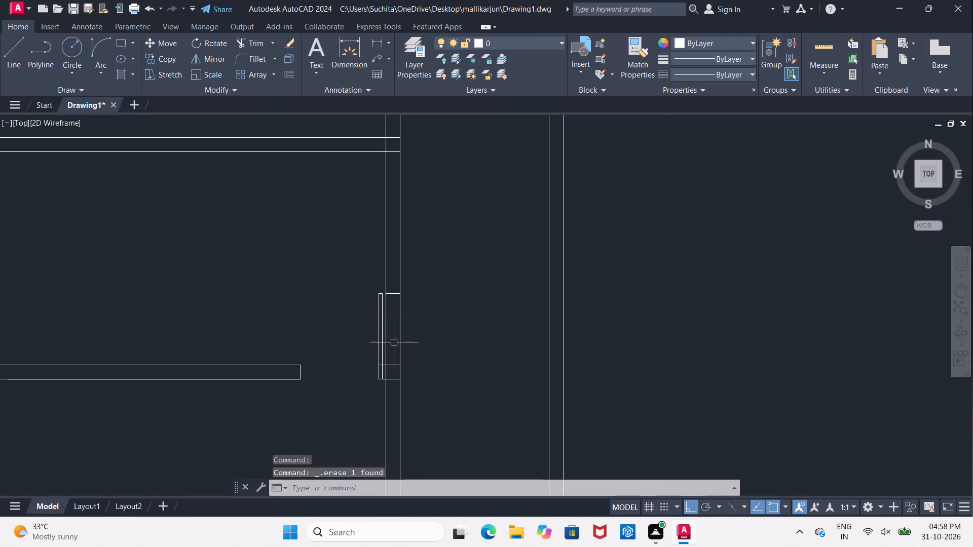
scroll(391, 342, up, 1)
click(391, 268)
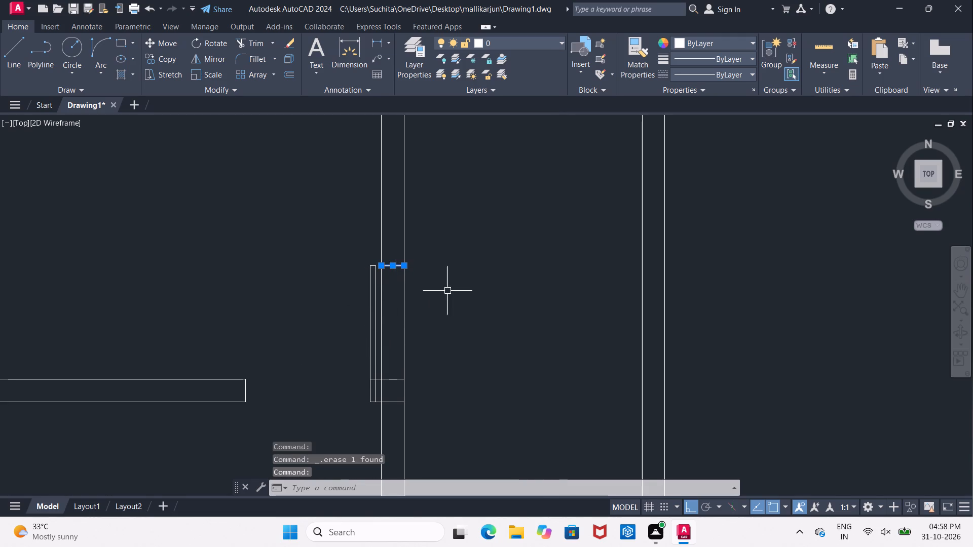
key(Delete)
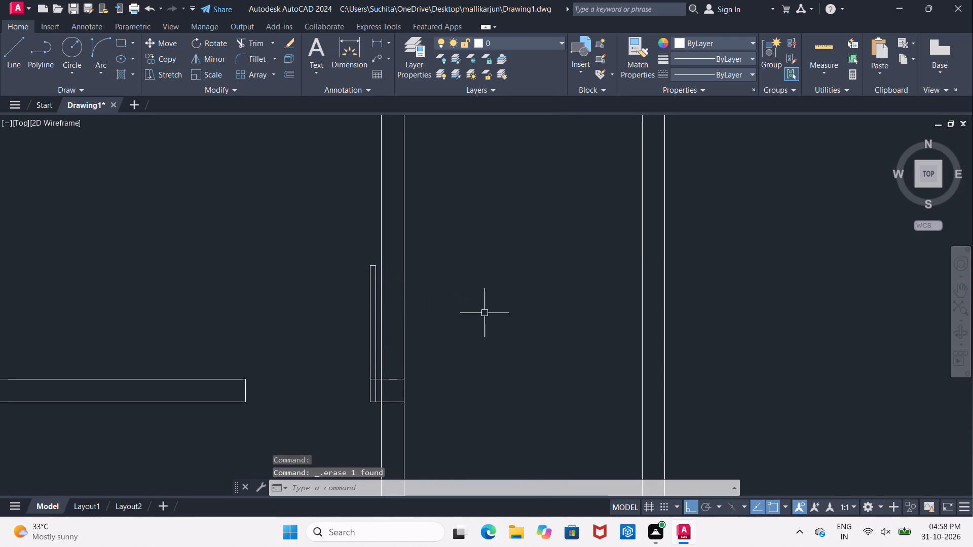
Trim the overlapping wall and leaf lines where the long horizontal wall's stub meets the east wall at the door hinge.
text(TR)
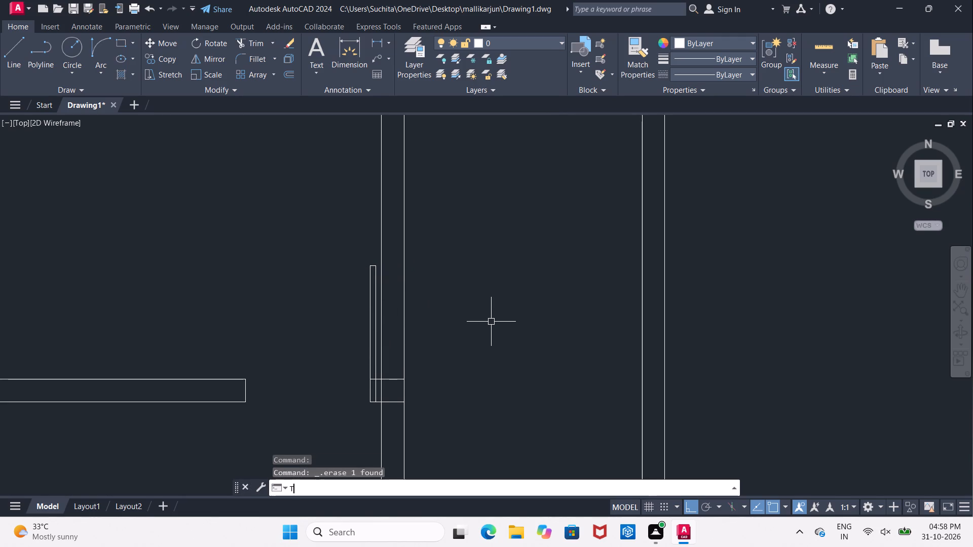
key(space)
scroll(391, 386, up, 1)
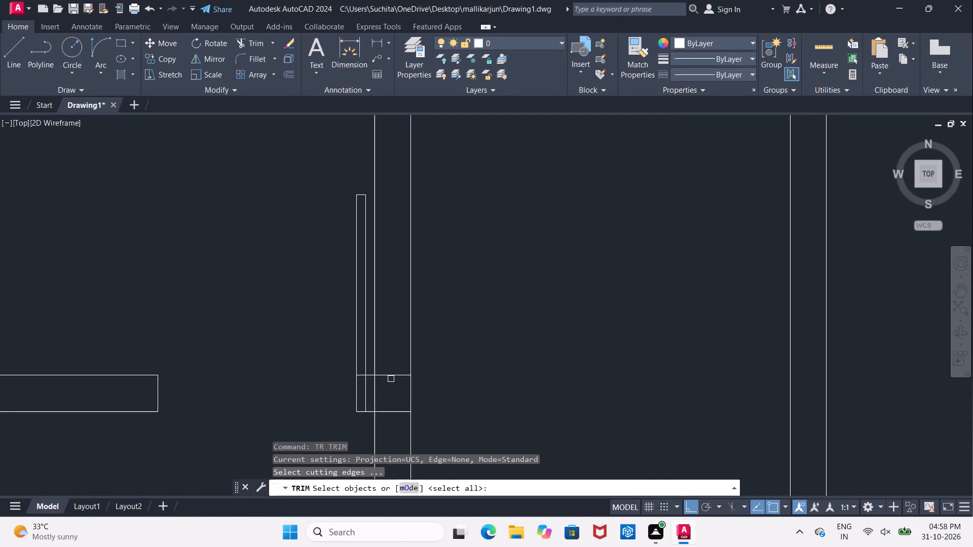
key(space)
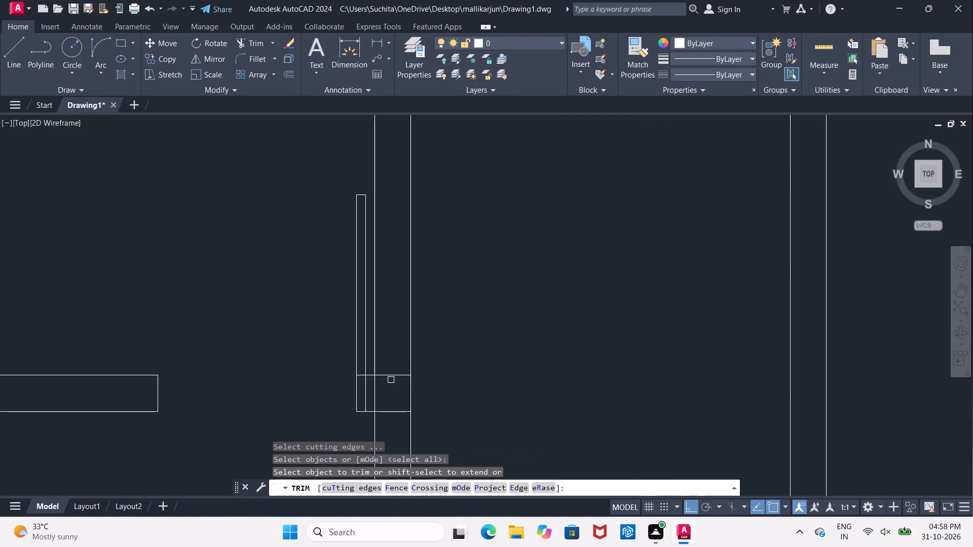
click(374, 400)
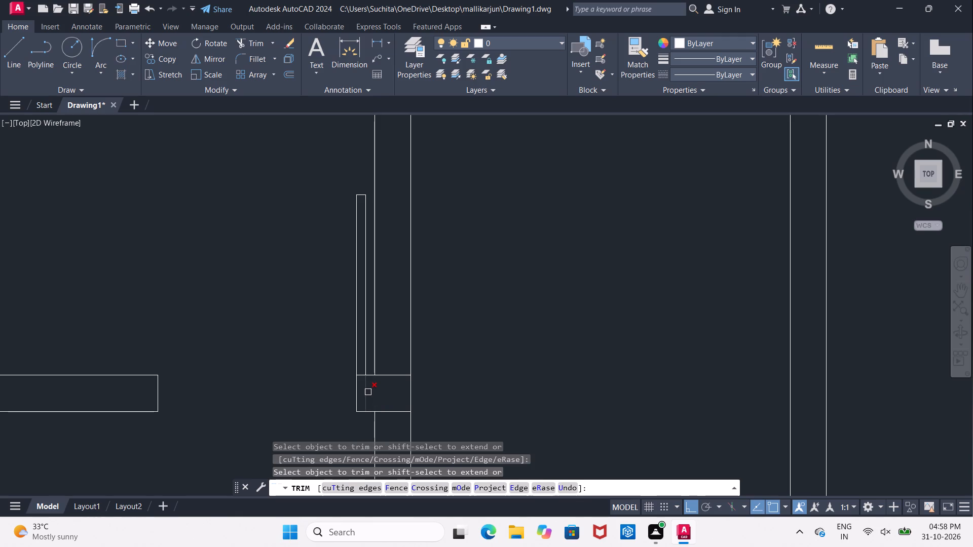
click(368, 392)
click(385, 375)
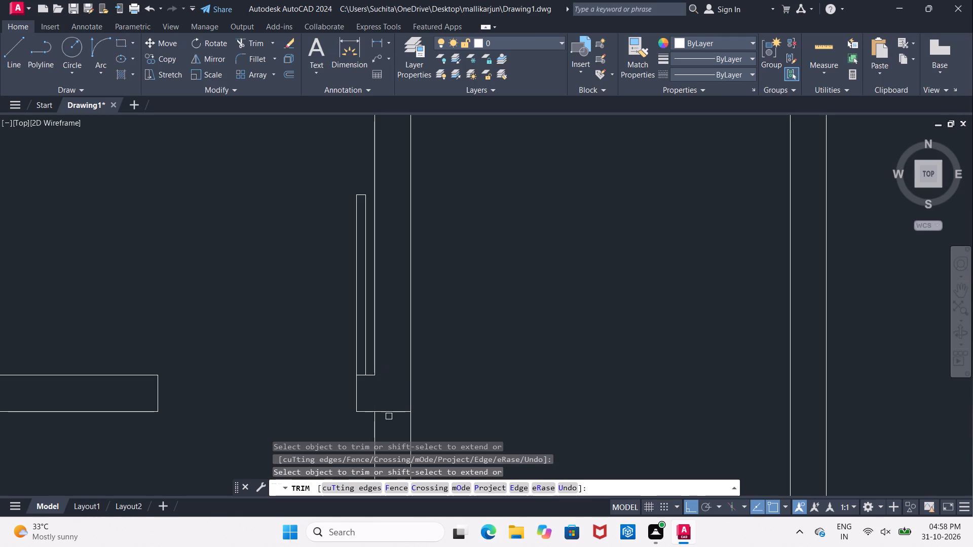
click(390, 411)
middle_drag(274, 371, 281, 373)
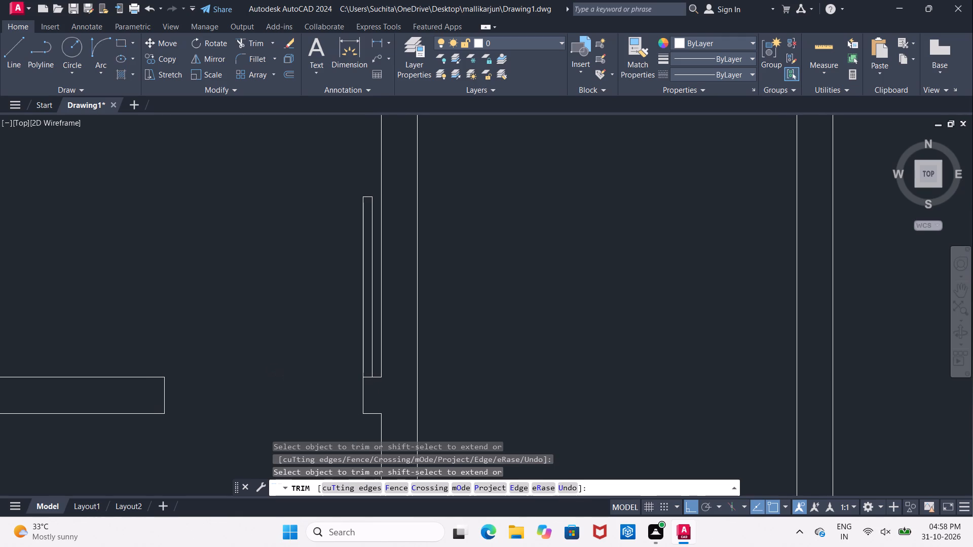
key(Escape)
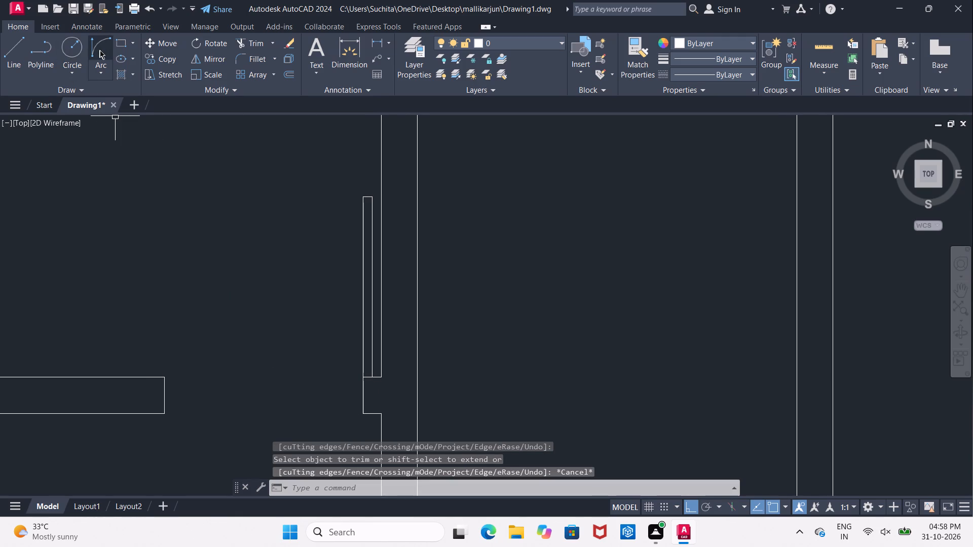
Draw the door swing arc from the wall end's lower corner to the top of the door leaf.
click(100, 50)
click(167, 416)
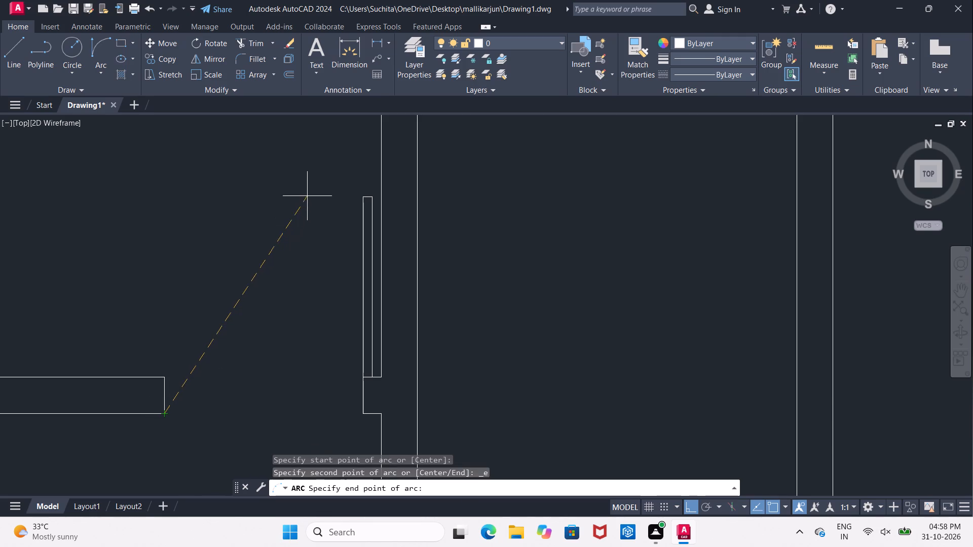
click(363, 199)
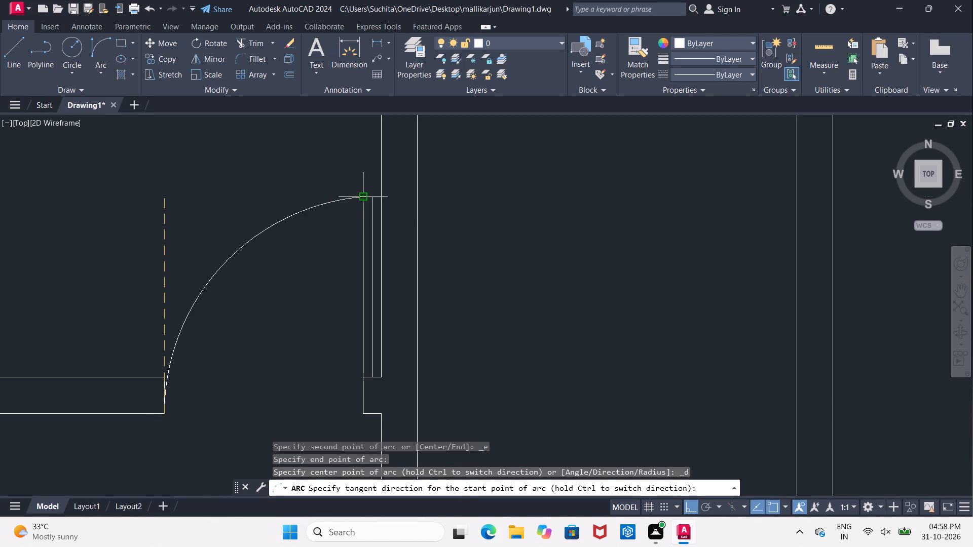
click(279, 203)
Trim both lines of the long horizontal wall across the central passage between the two vertical walls.
scroll(290, 216, down, 5)
middle_drag(274, 209, 359, 270)
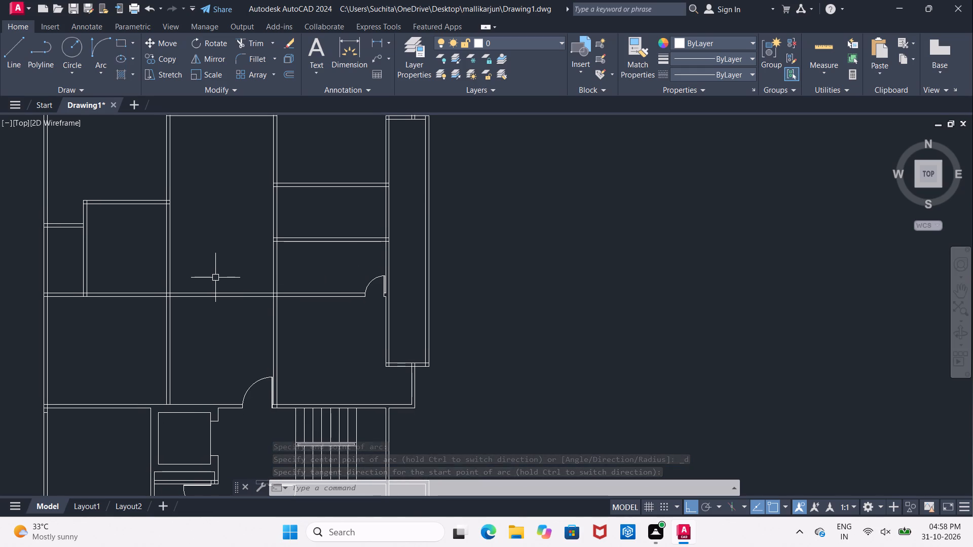
key(Escape)
text(TR)
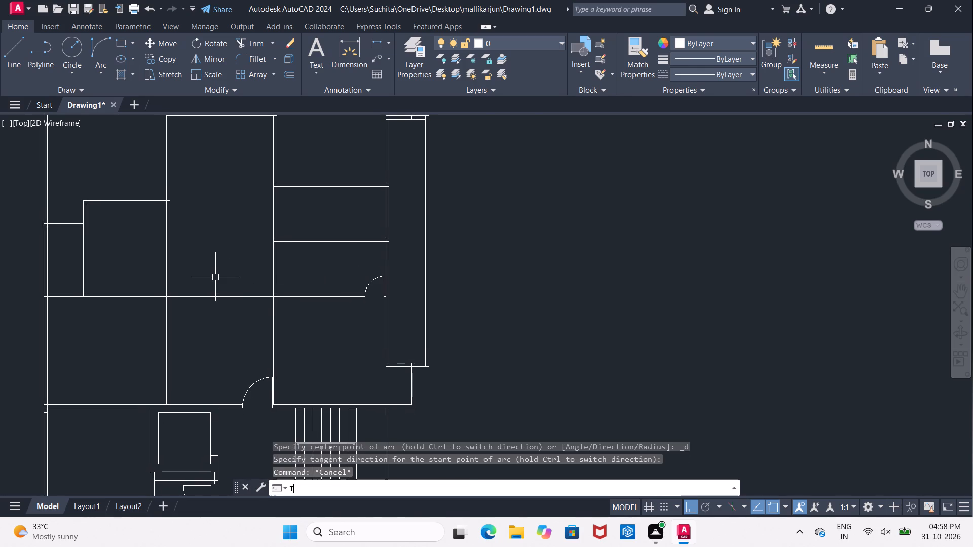
key(space)
key(space)
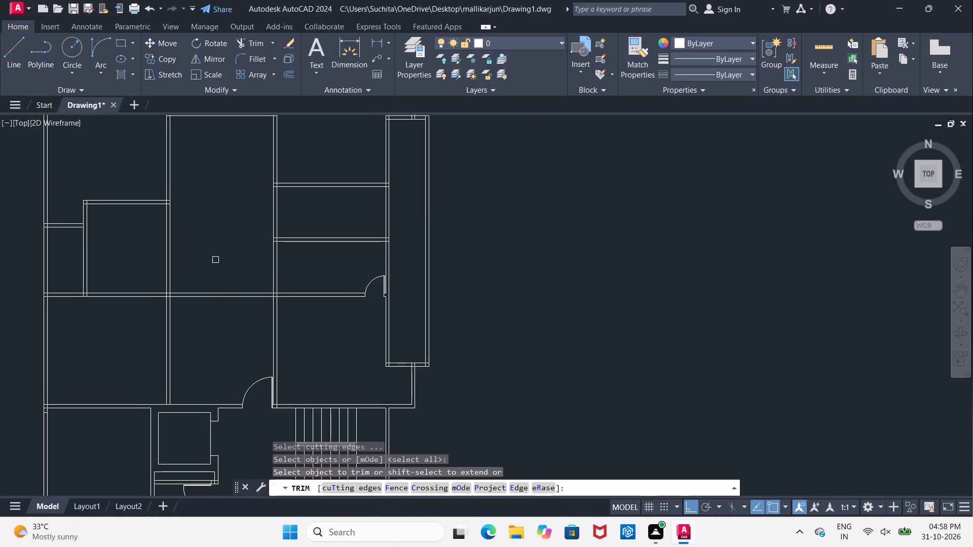
drag(187, 238, 186, 245)
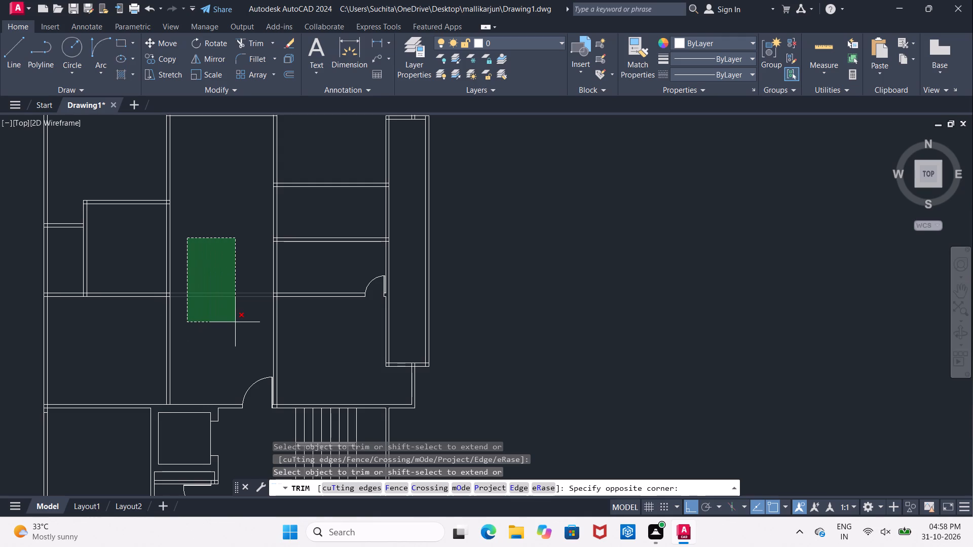
click(235, 322)
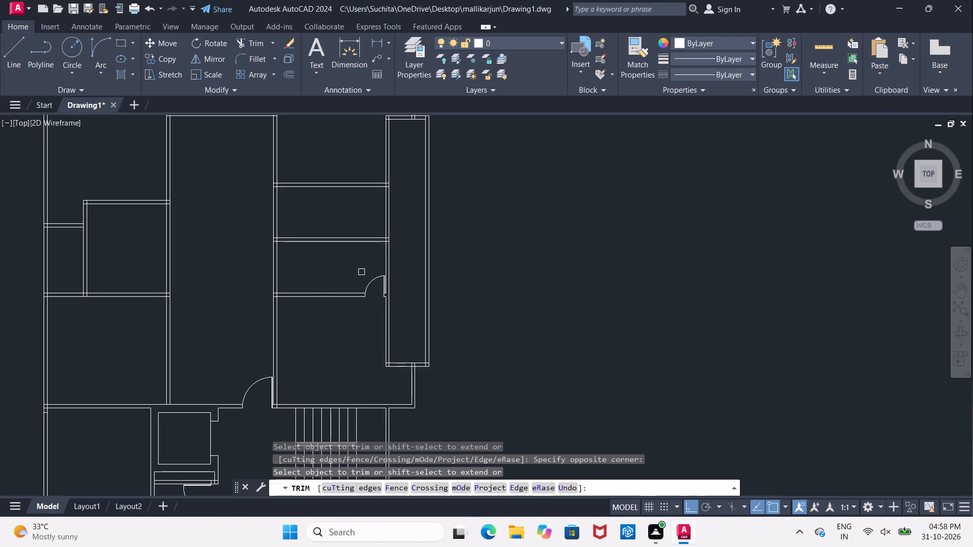
At the 5' room's upper partition, offset the east wall's inner line inward twice by 1" for a door leaf.
middle_drag(361, 270, 359, 323)
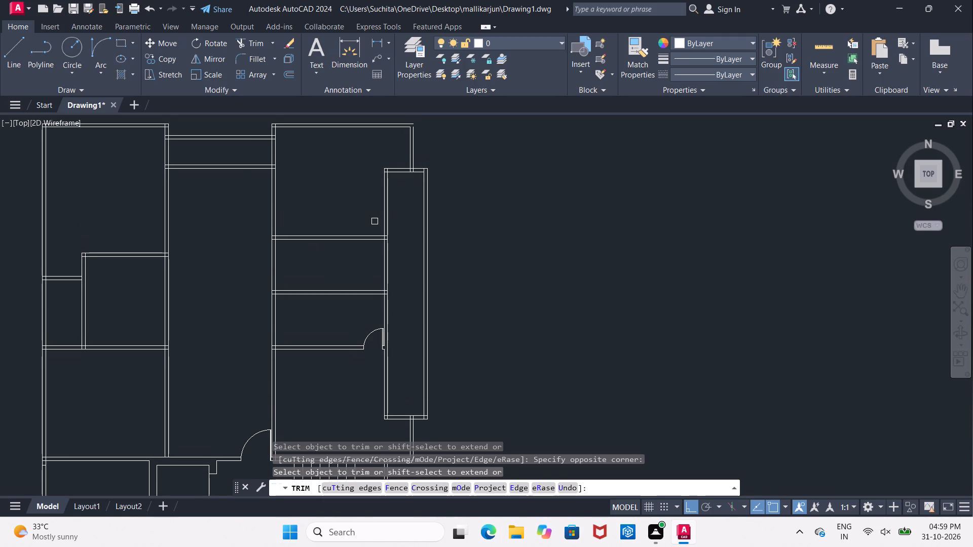
scroll(375, 221, up, 3)
middle_drag(375, 230, 362, 239)
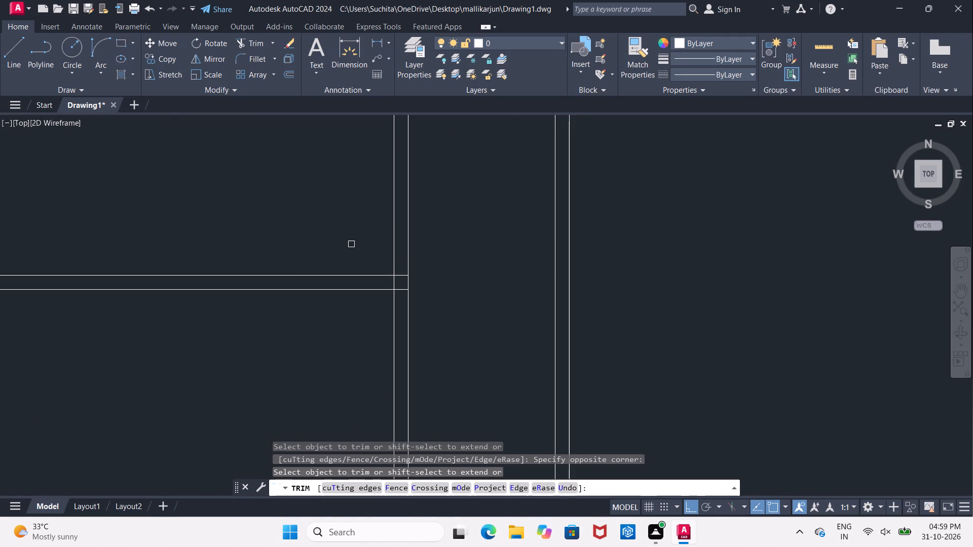
key(Escape)
key(Escape)
key(o)
key(Return)
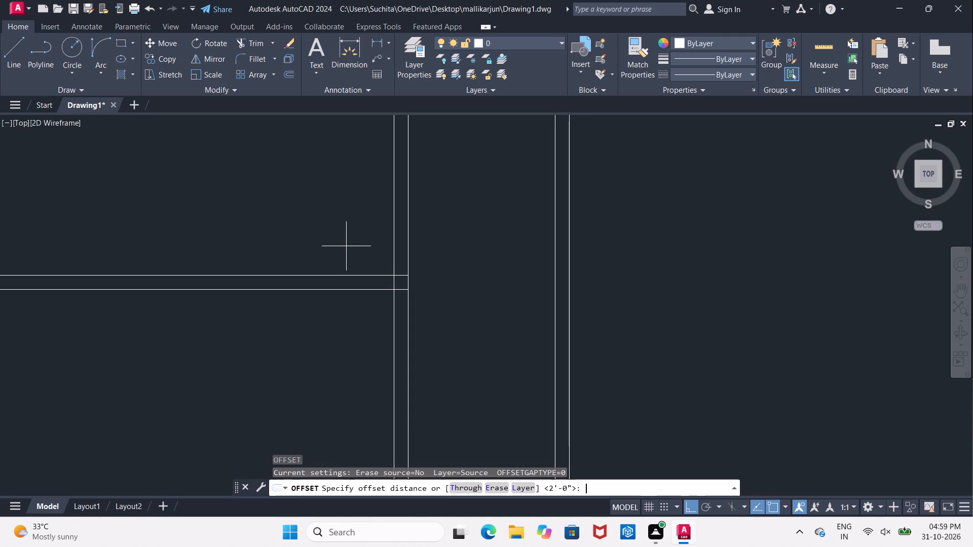
key(1)
key(shift+quotedbl)
key(Return)
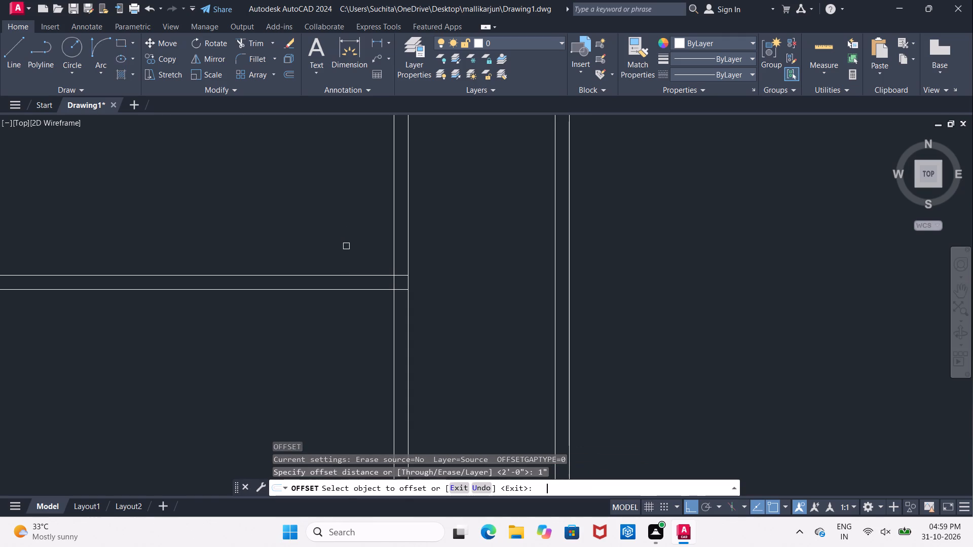
click(393, 316)
click(366, 316)
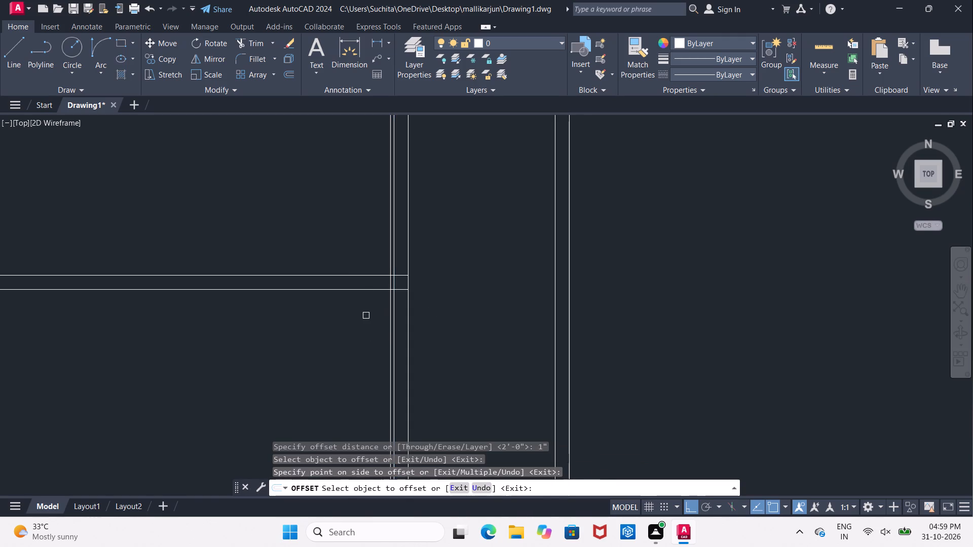
click(389, 317)
click(353, 318)
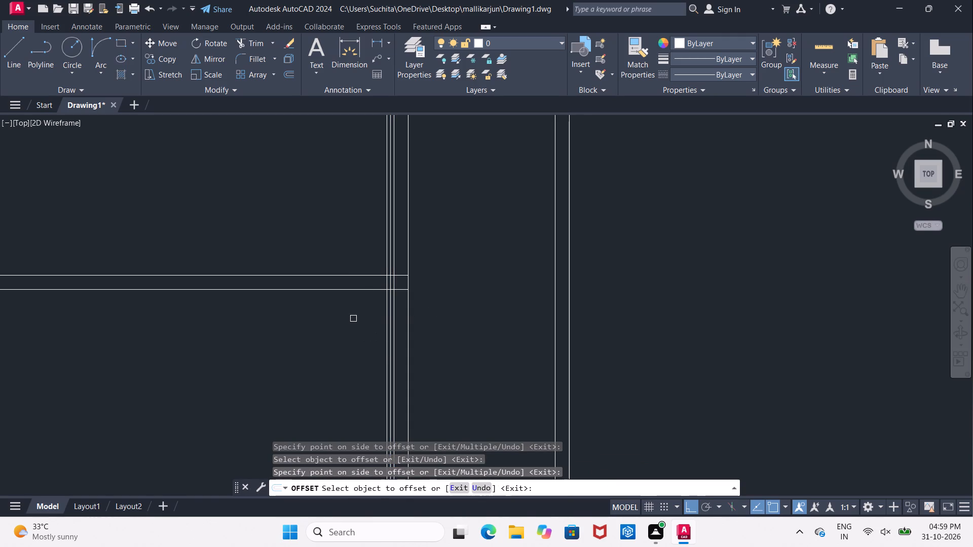
key(Escape)
Trim the two 1" offset lines above the upper partition of the 5' room.
text(TR)
key(space)
key(space)
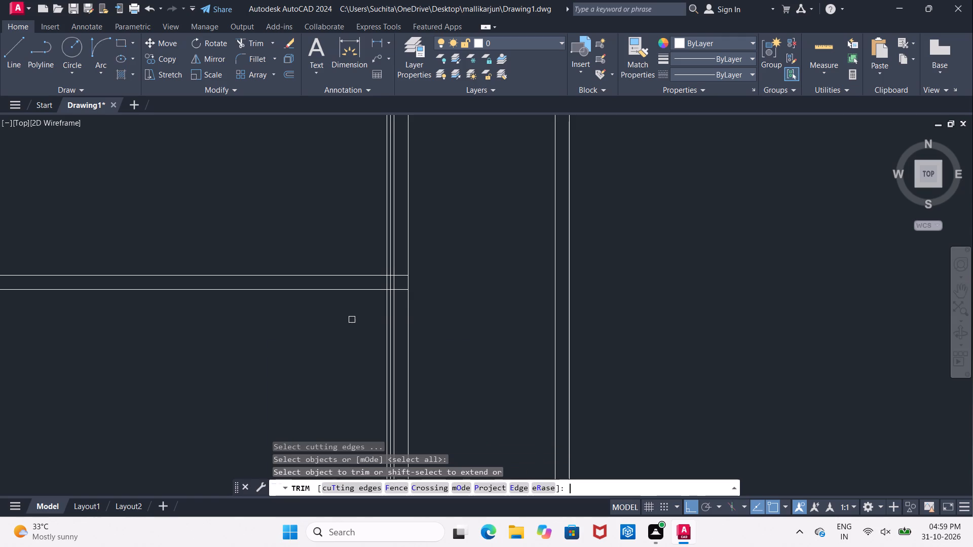
scroll(381, 265, up, 1)
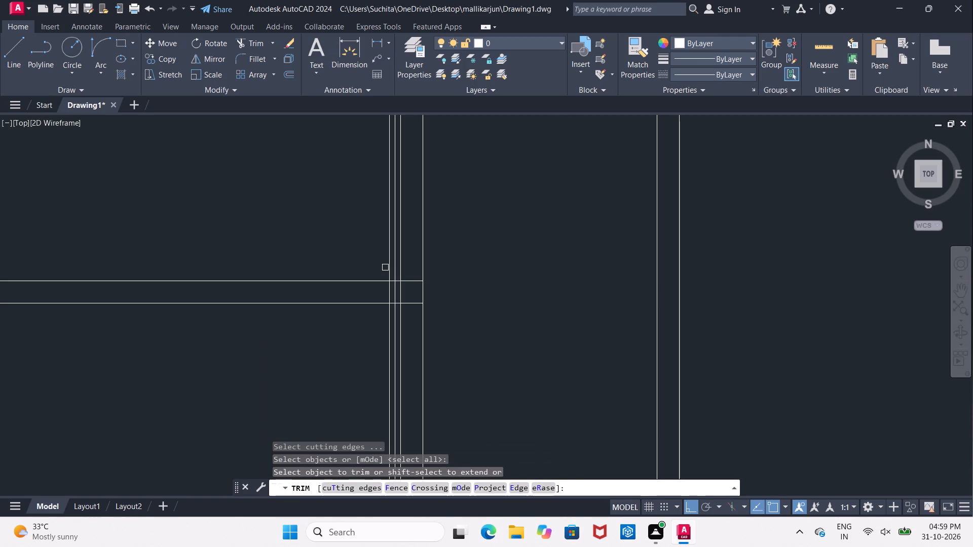
click(387, 268)
click(395, 269)
scroll(345, 254, down, 2)
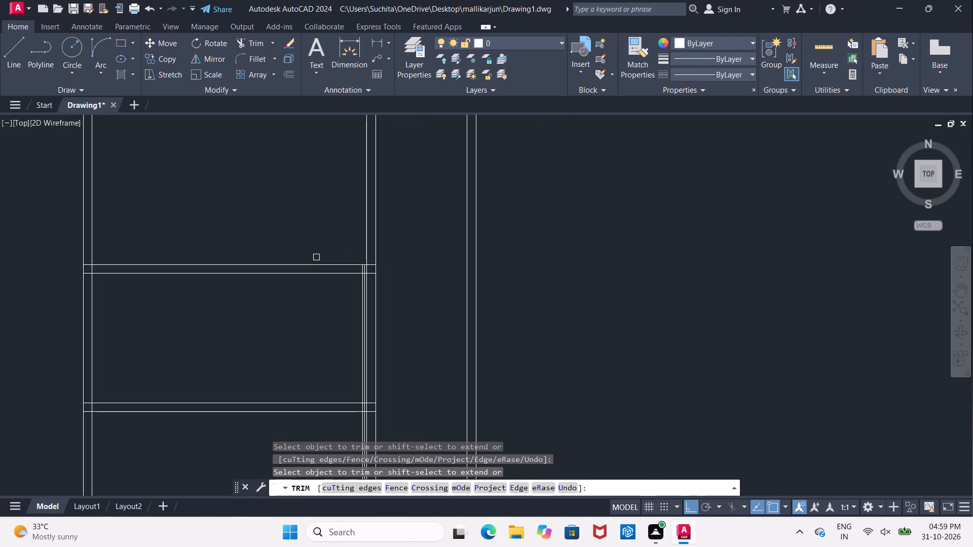
key(Escape)
Offset the east wall's inner line 2' inward and the upper partition's top line 2' downward as door guides.
key(o)
key(Return)
text(2')
key(Return)
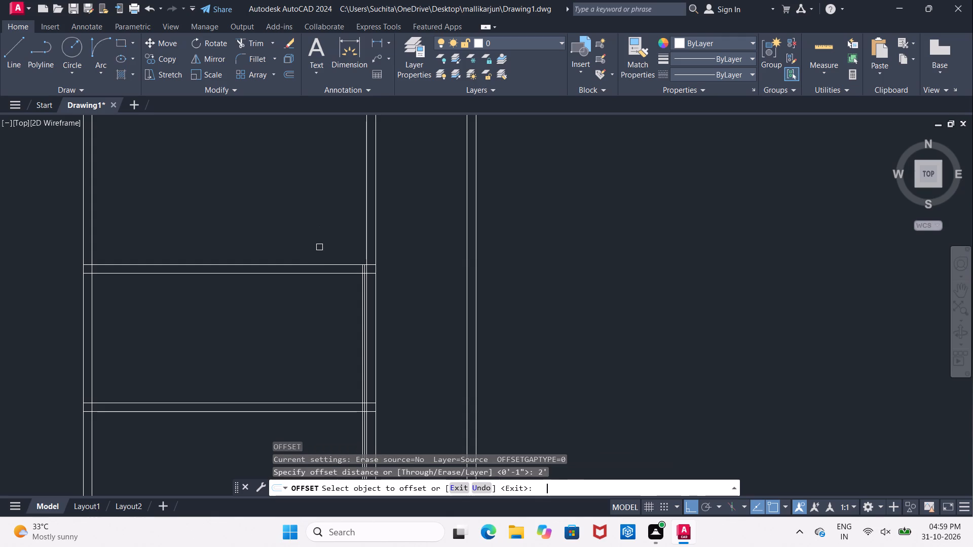
scroll(395, 334, up, 2)
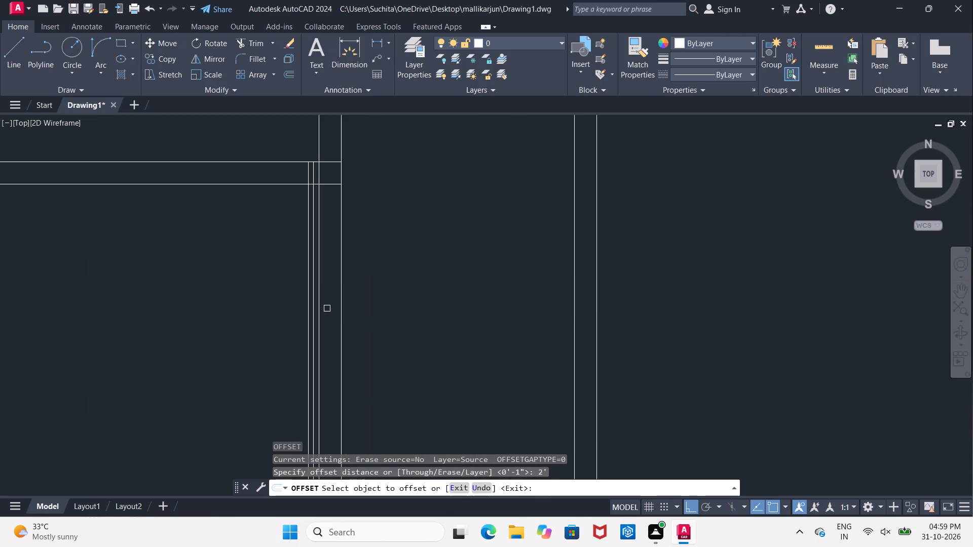
click(321, 307)
click(213, 297)
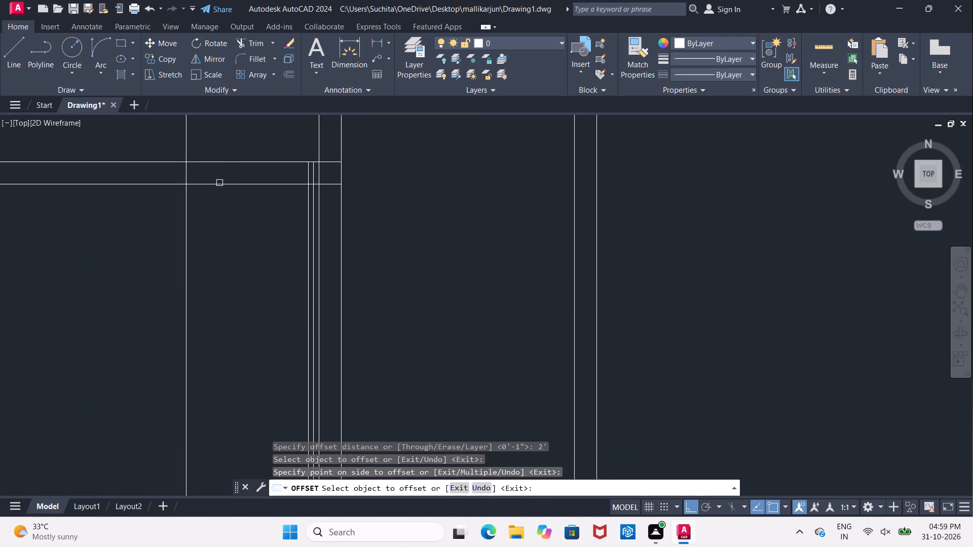
click(223, 164)
click(227, 208)
key(Escape)
Trim the 5' room's upper partition and both 2' guide lines across the door opening.
key(t)
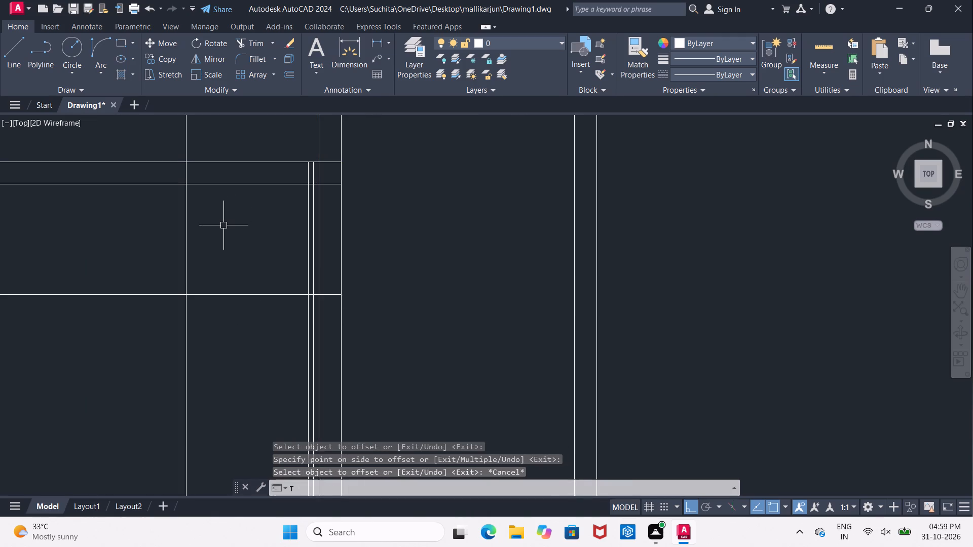
key(r)
key(space)
key(space)
drag(223, 142, 225, 155)
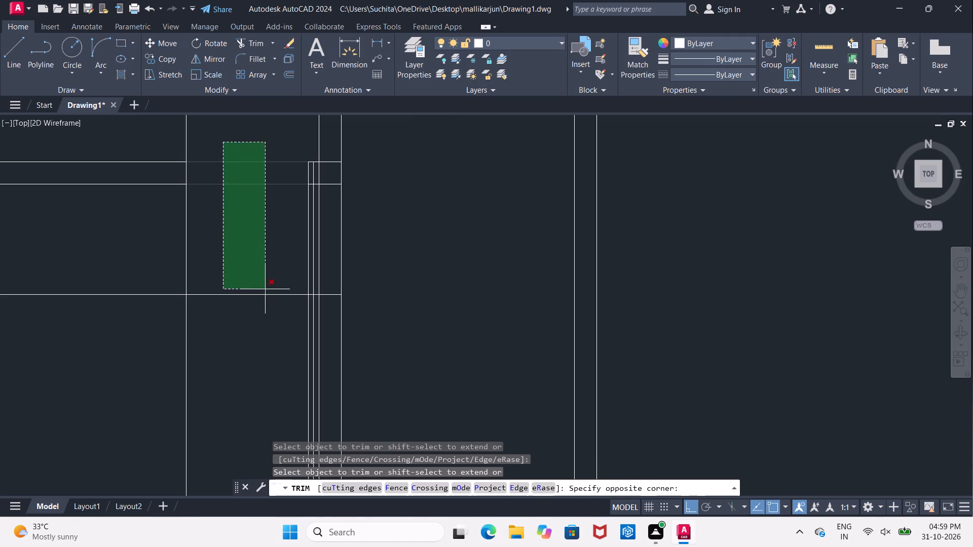
click(265, 309)
click(182, 254)
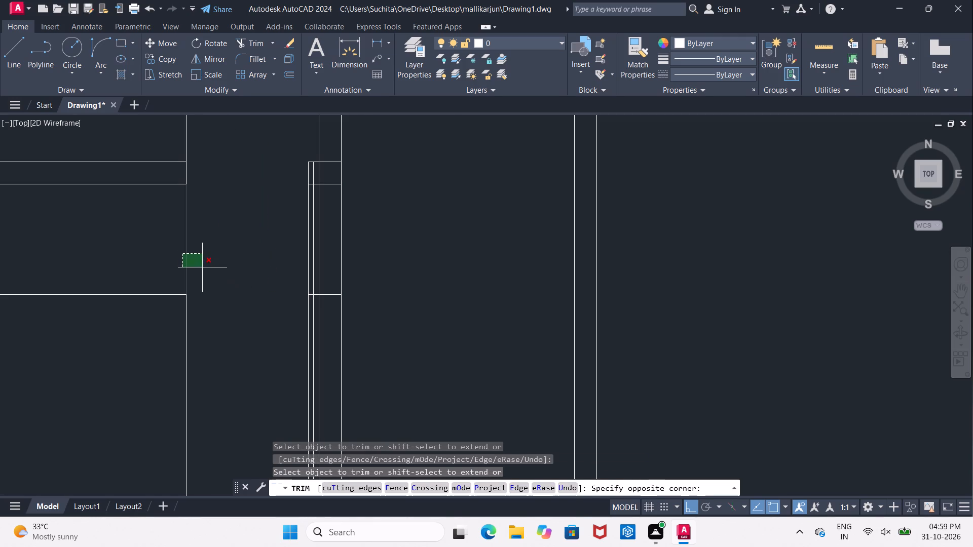
drag(202, 266, 210, 279)
Trim the door leaf lines below the 2' guide, and remove the guide's segments between the leaf and the east wall's outer line.
click(308, 304)
scroll(313, 303, up, 1)
click(310, 299)
click(316, 307)
scroll(314, 295, up, 3)
click(319, 279)
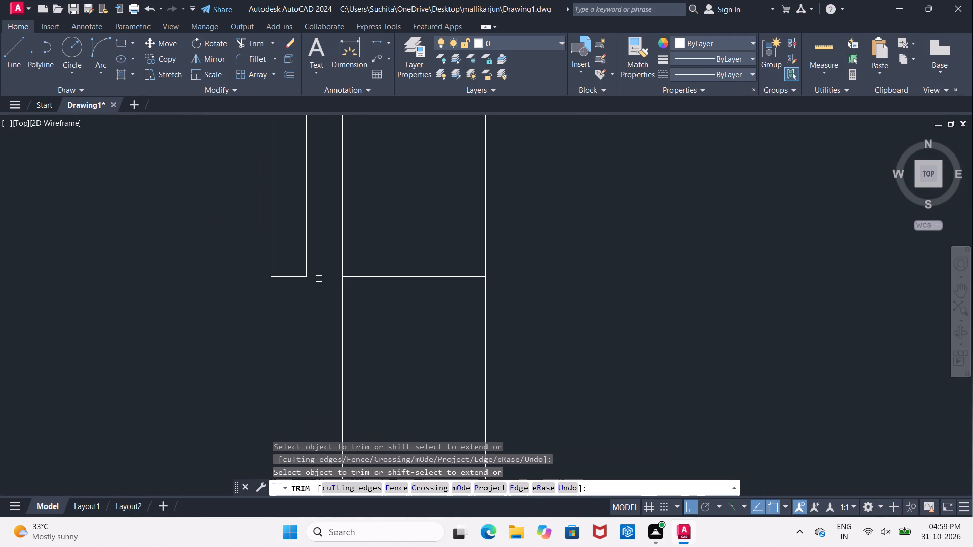
key(Escape)
click(422, 278)
key(Delete)
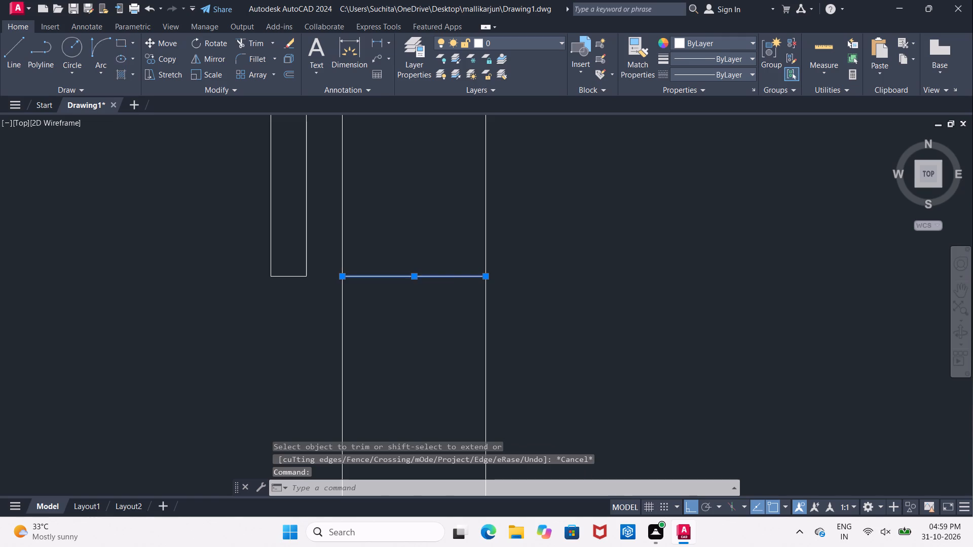
Trim the vertical guide above the upper partition and erase the remaining horizontal and vertical 2' guide lines.
scroll(430, 280, down, 4)
middle_drag(367, 167, 240, 353)
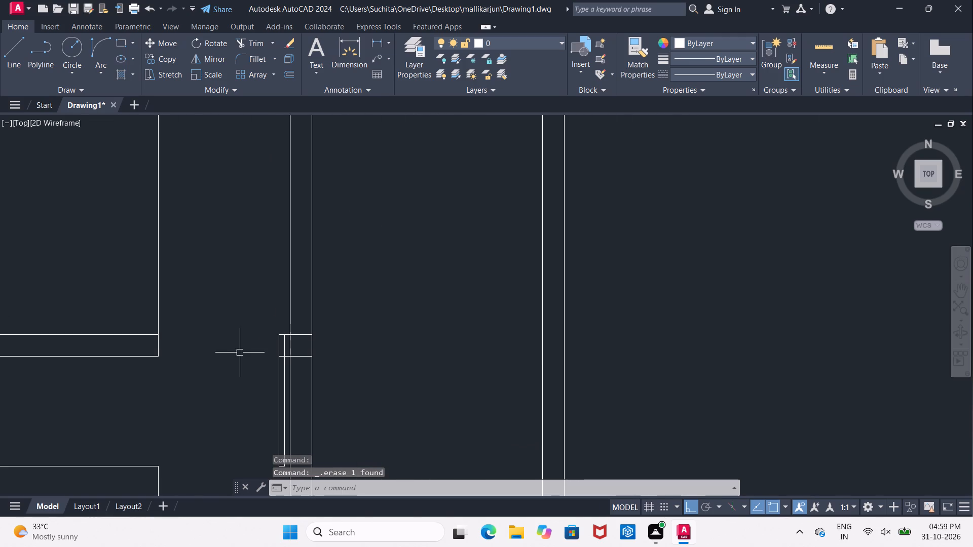
text(TR)
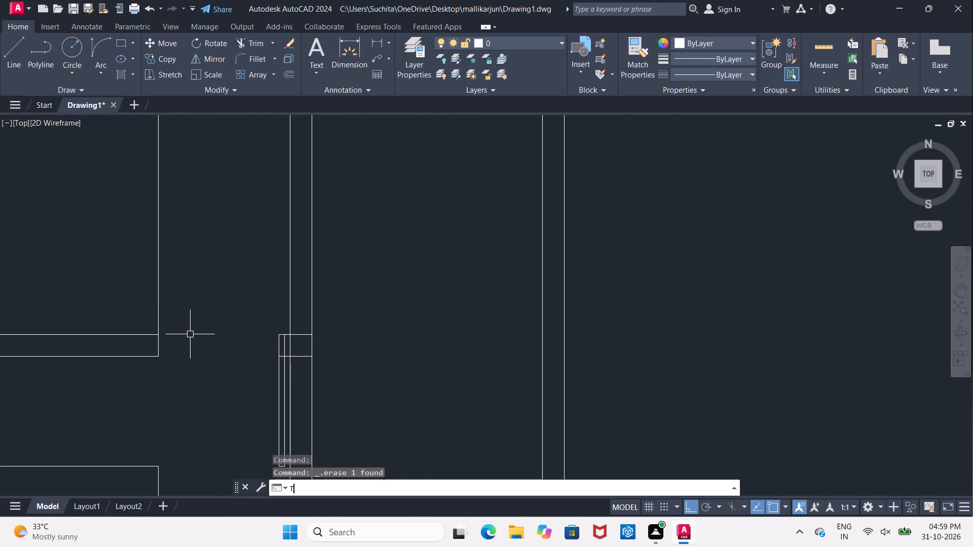
key(space)
key(space)
click(156, 324)
scroll(172, 313, down, 2)
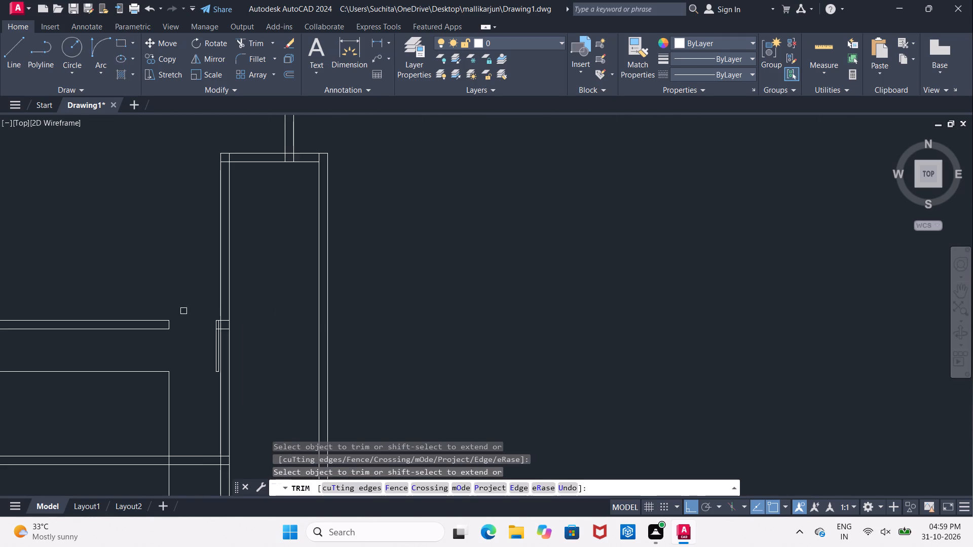
scroll(197, 323, down, 1)
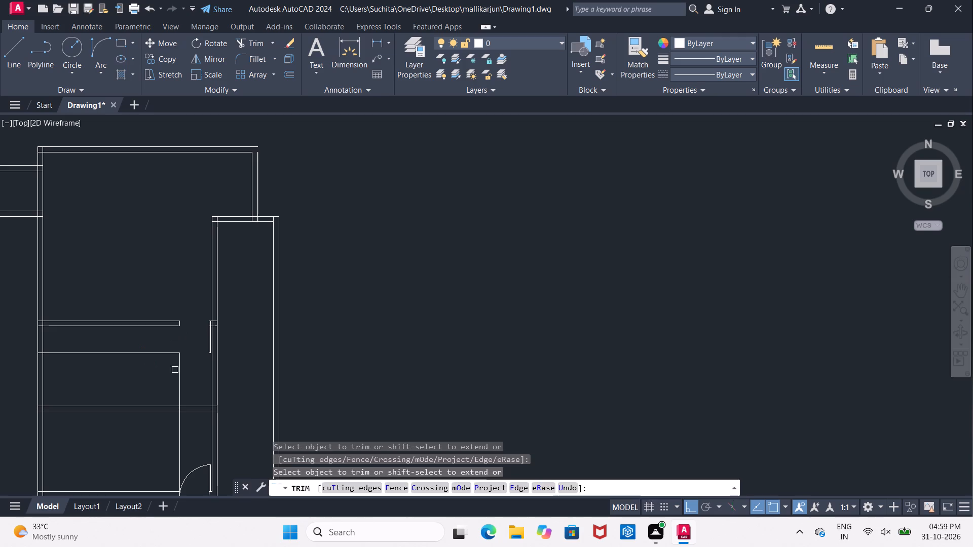
key(Escape)
click(181, 371)
click(155, 350)
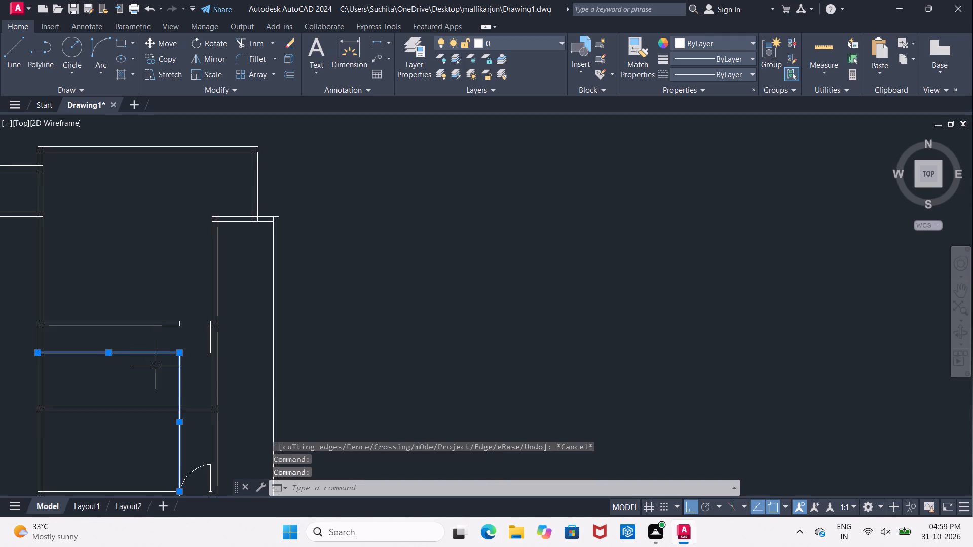
key(Delete)
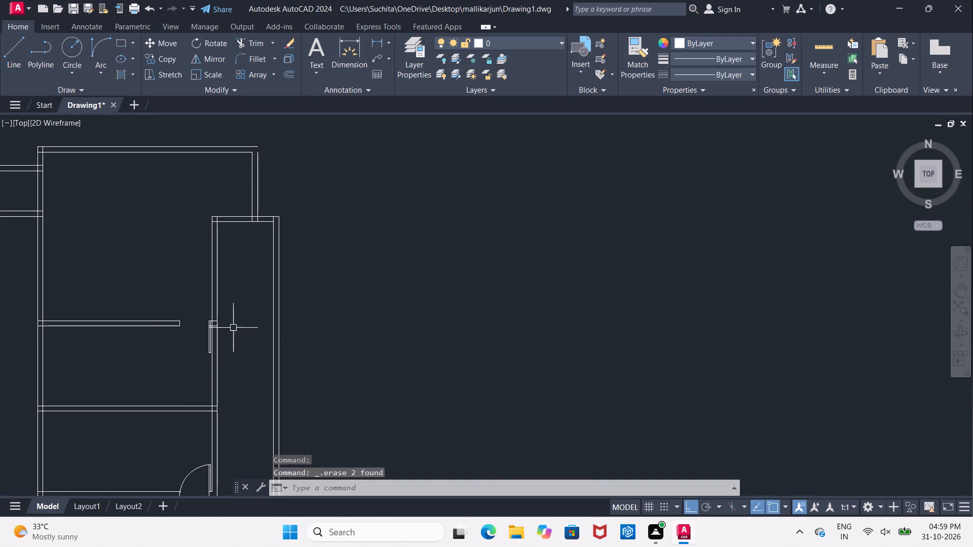
Trim the overlapping leaf, wall and partition lines where the upper partition's short stub meets the east wall.
scroll(213, 327, up, 4)
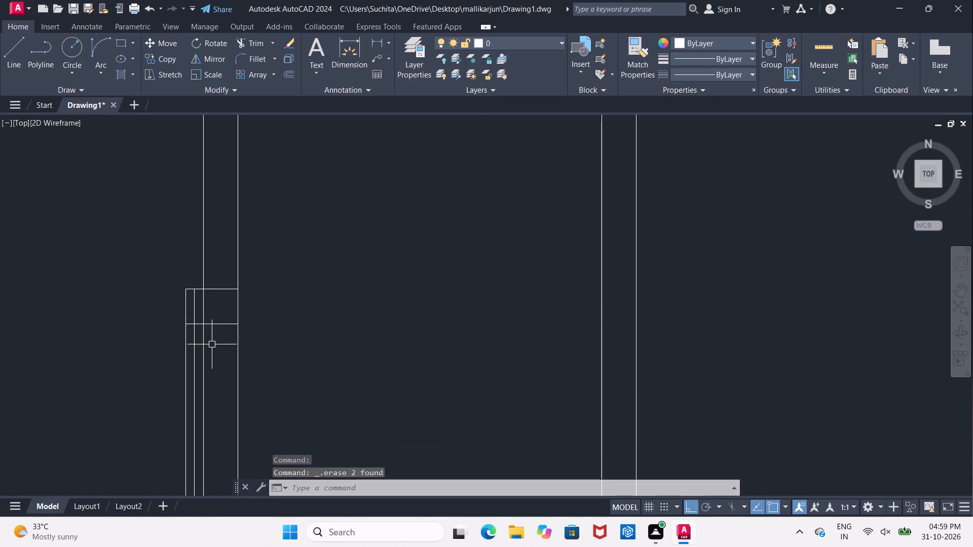
text(TR)
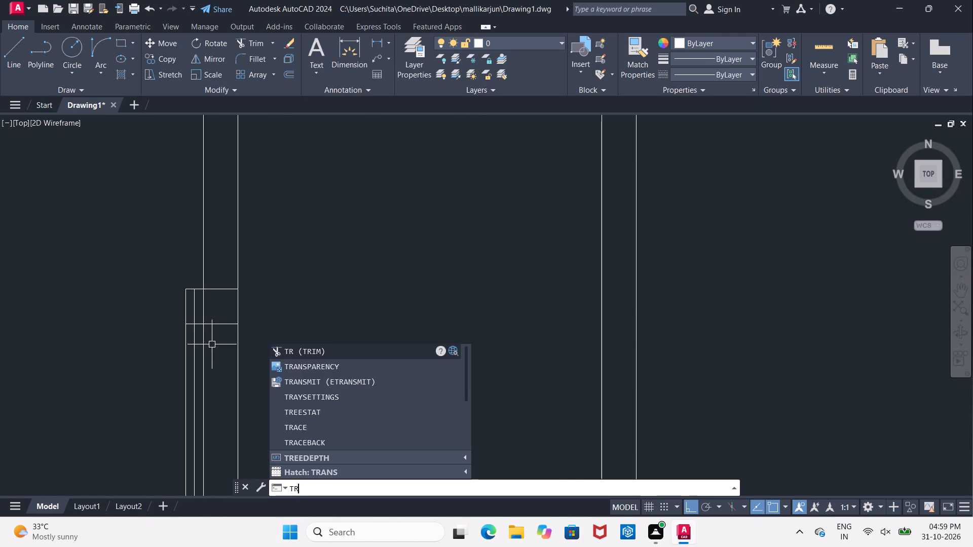
key(space)
key(space)
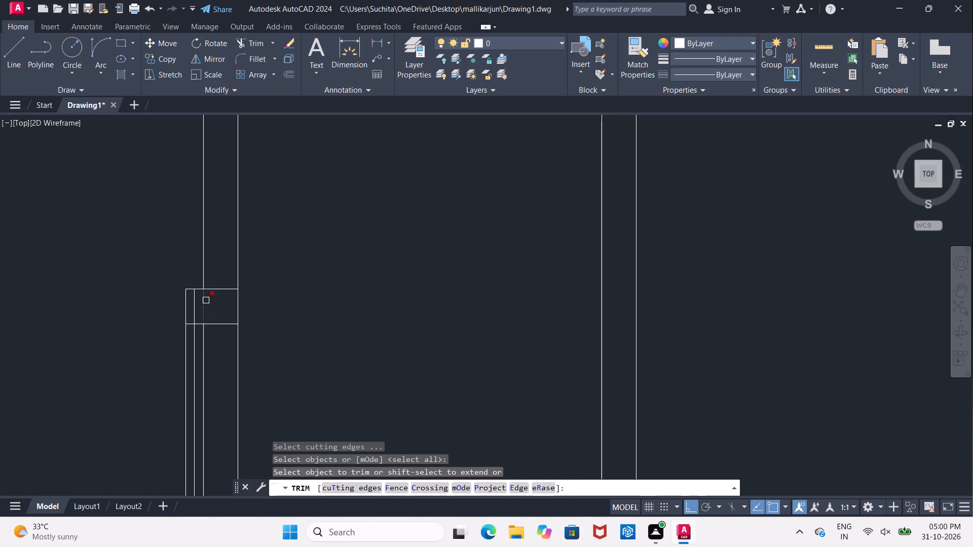
scroll(213, 292, down, 5)
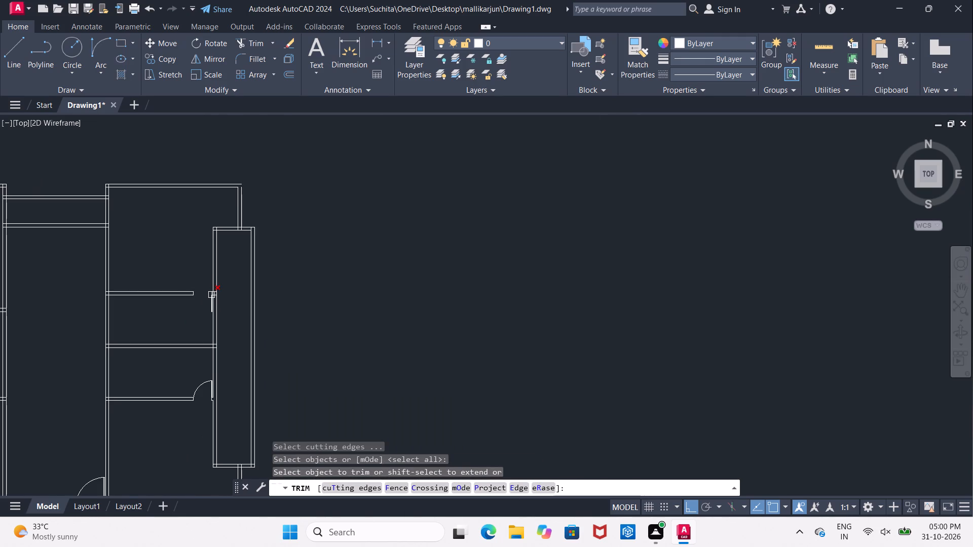
scroll(211, 295, down, 2)
scroll(205, 326, up, 4)
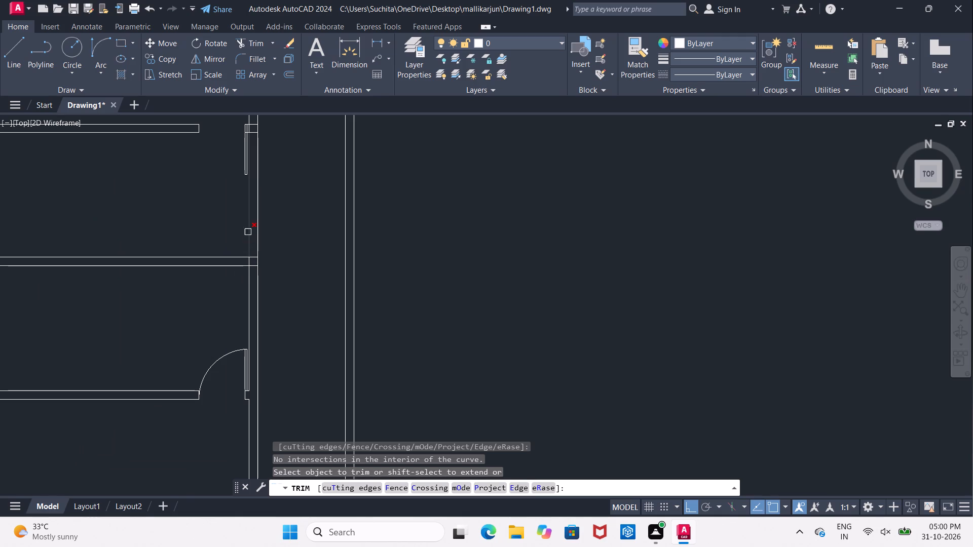
scroll(256, 161, up, 2)
middle_drag(251, 239, 281, 425)
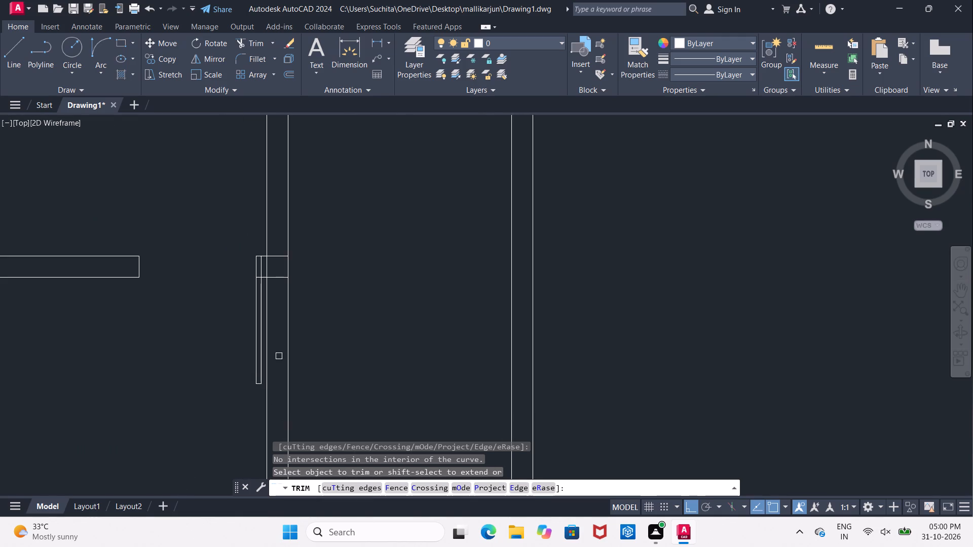
scroll(257, 285, up, 2)
click(265, 244)
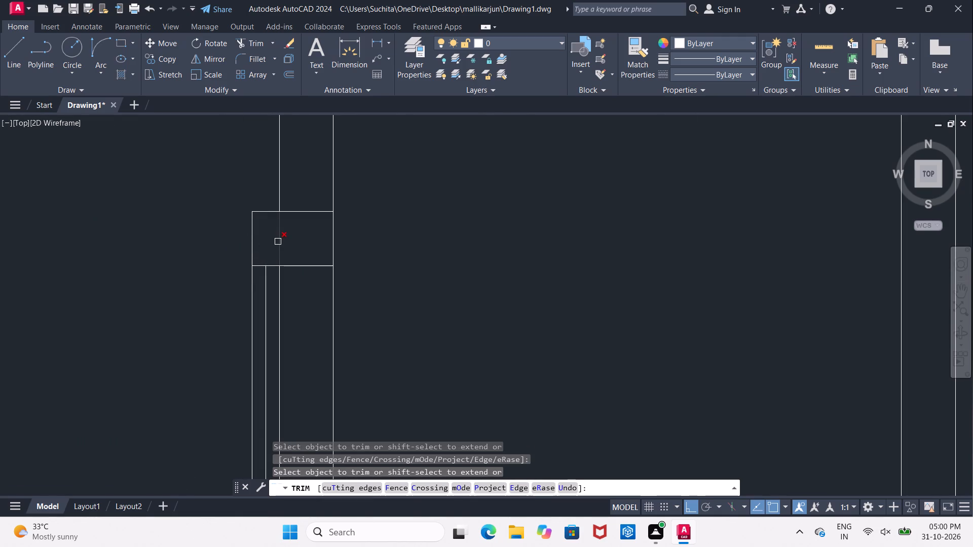
click(278, 242)
click(297, 214)
click(292, 269)
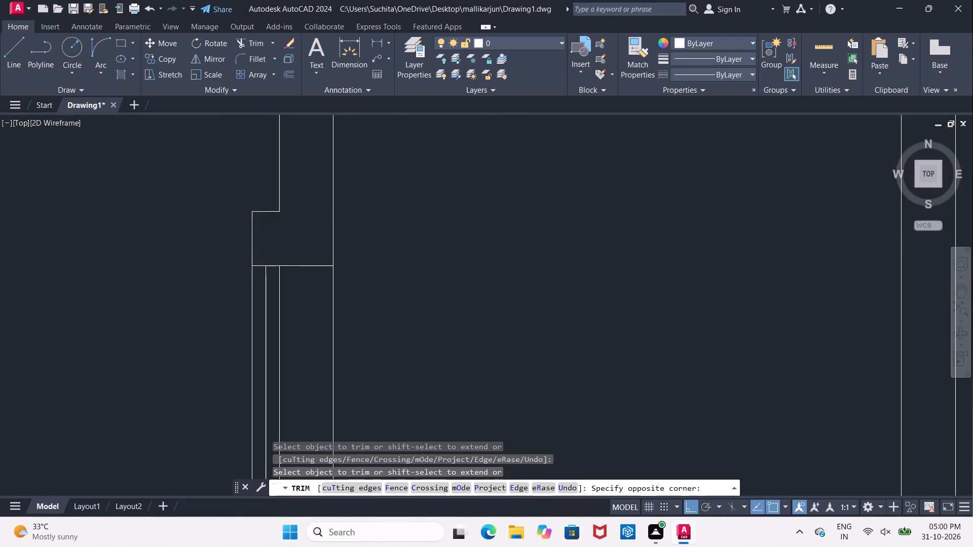
click(298, 250)
scroll(298, 250, down, 3)
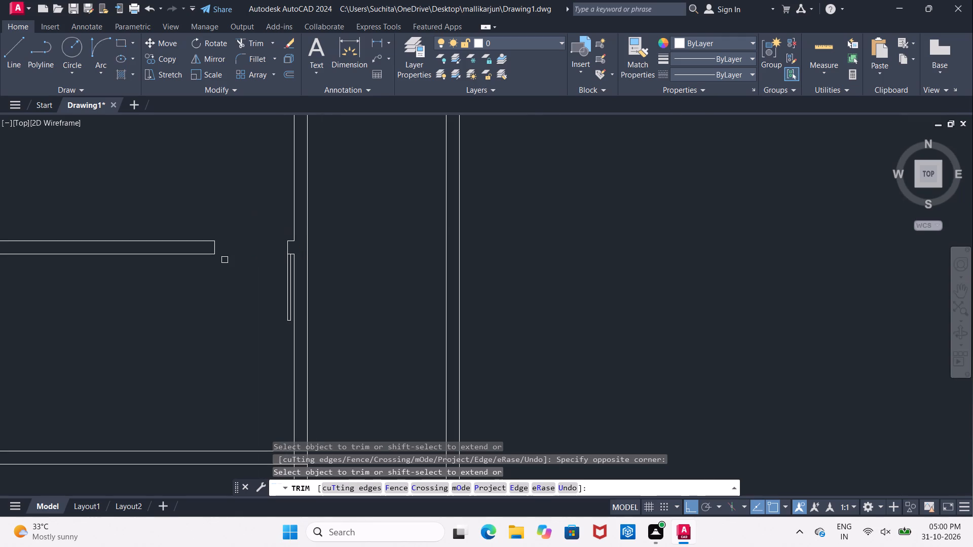
key(Escape)
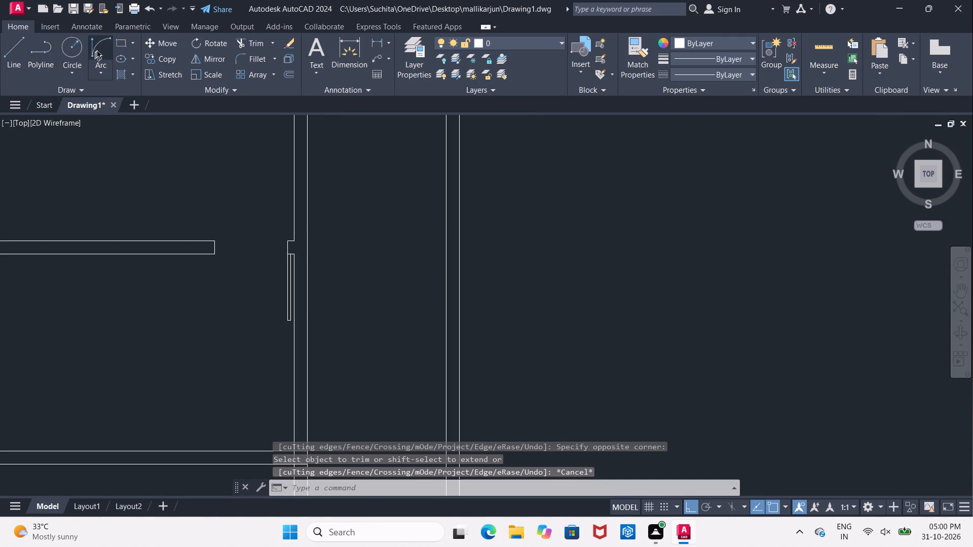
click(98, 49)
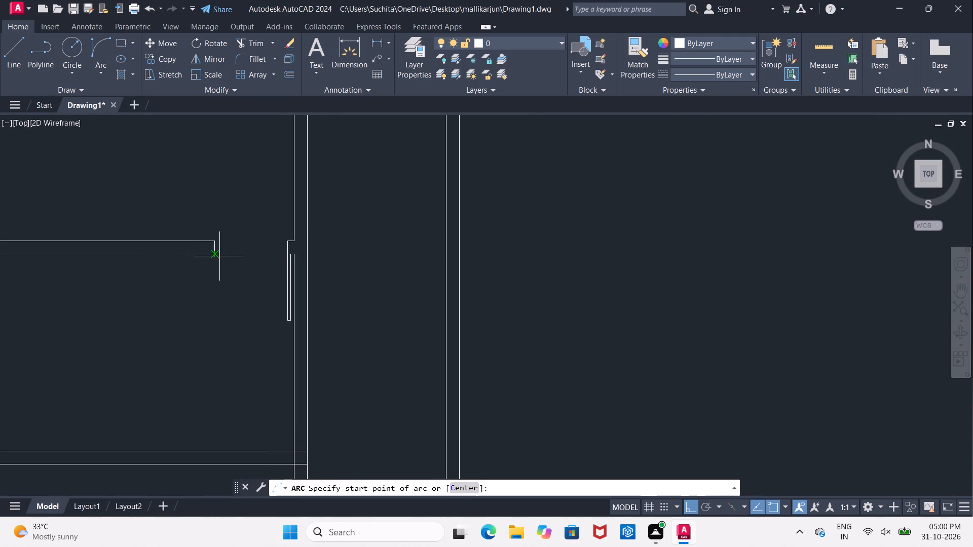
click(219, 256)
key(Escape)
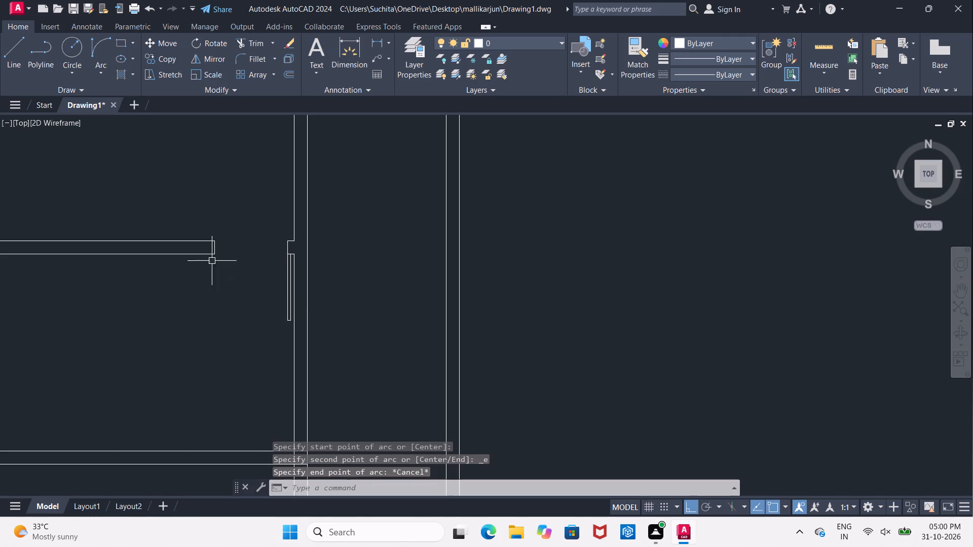
Draw the door's swing arc from the top corner of the upper partition's cut end to the leaf's lower end.
click(101, 56)
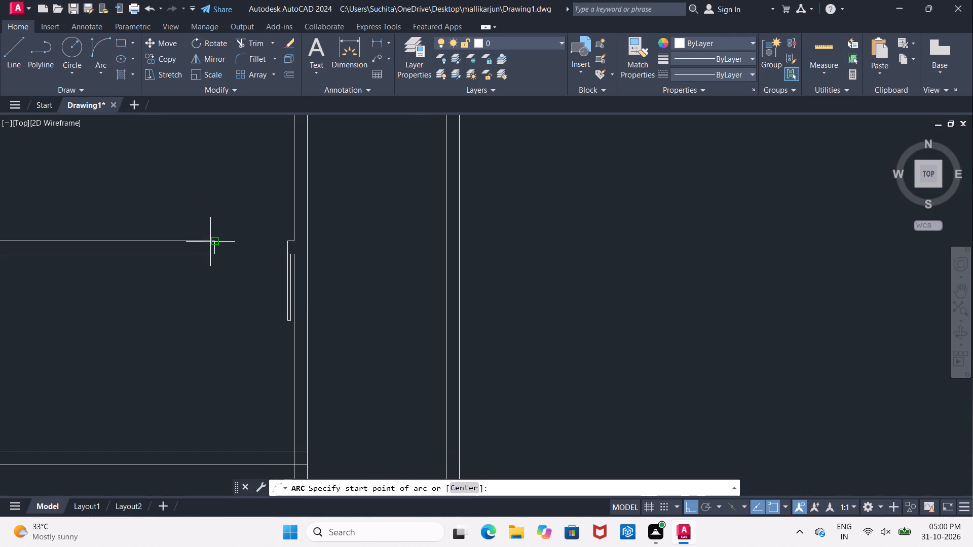
drag(215, 241, 221, 246)
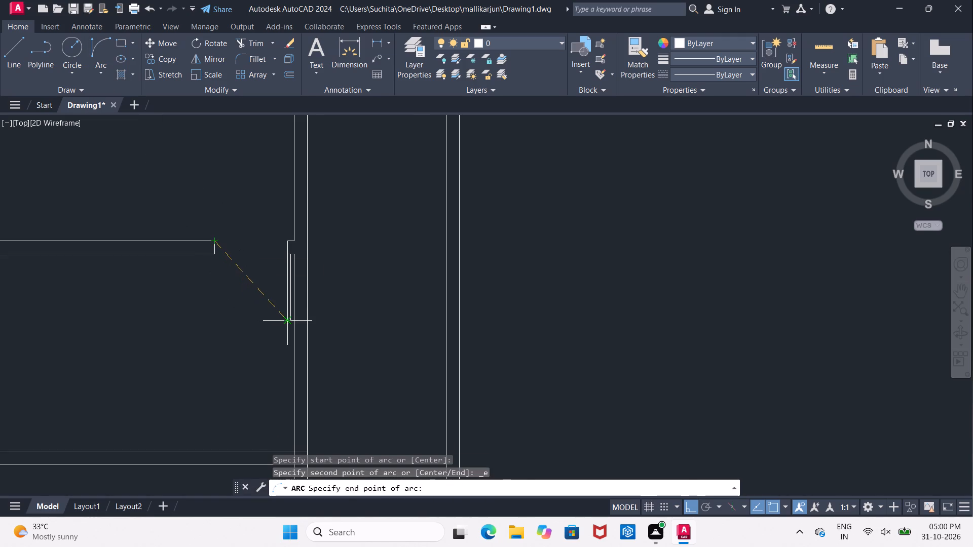
click(287, 321)
click(251, 327)
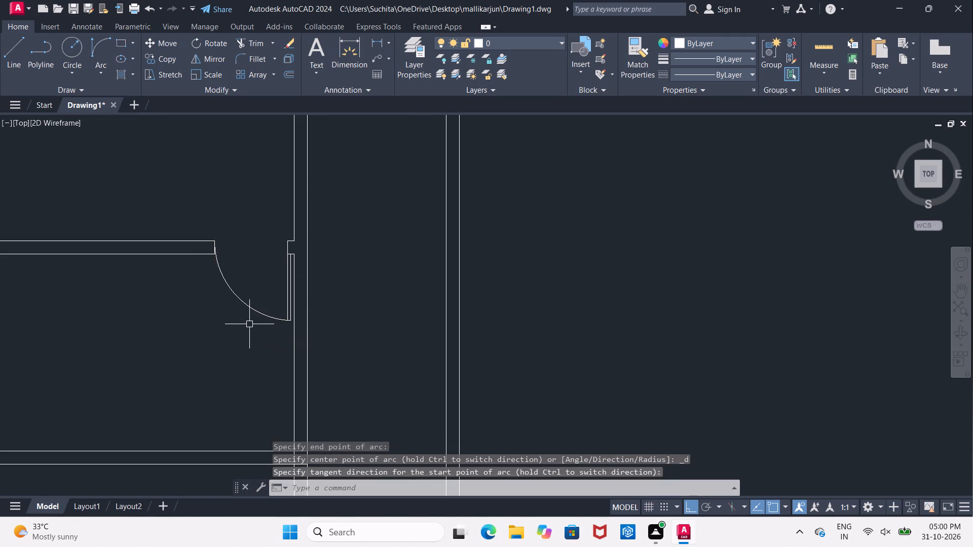
Offset the upper partition's bottom line 2" downward into the 5' room.
scroll(249, 324, down, 2)
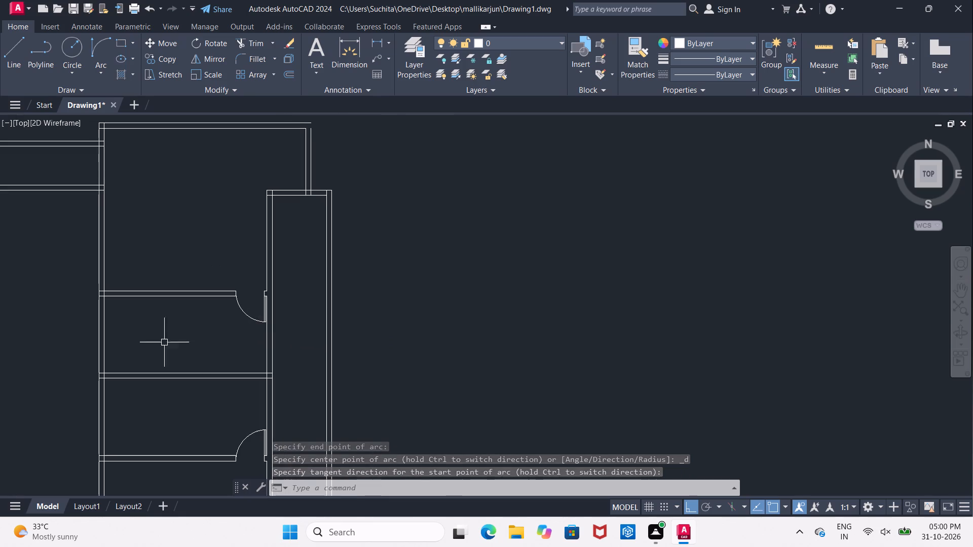
middle_drag(111, 342, 198, 341)
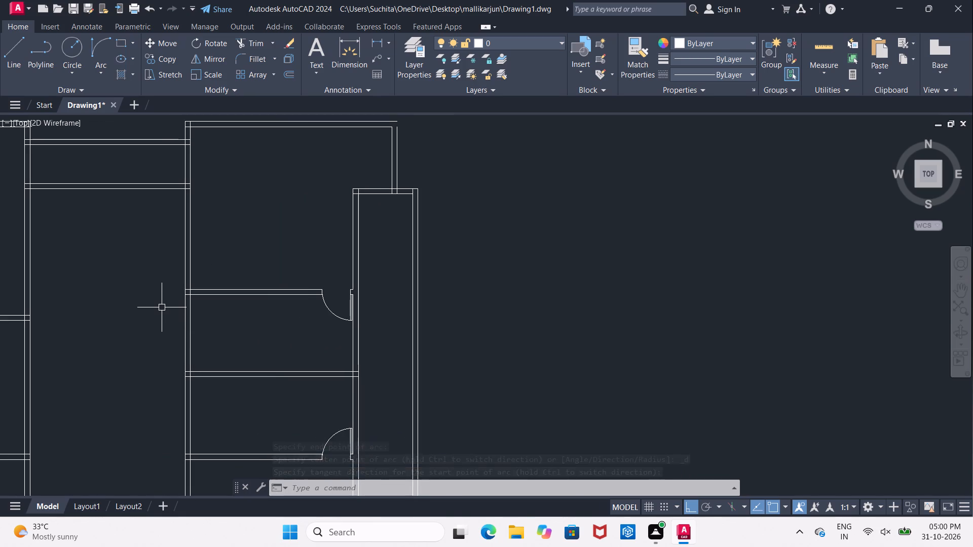
scroll(176, 303, up, 1)
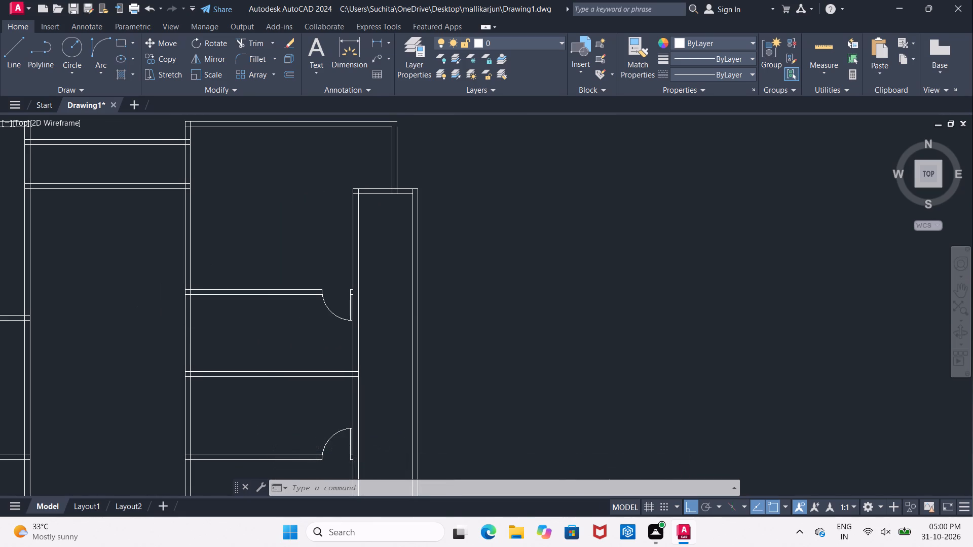
scroll(176, 303, up, 1)
key(Escape)
key(o)
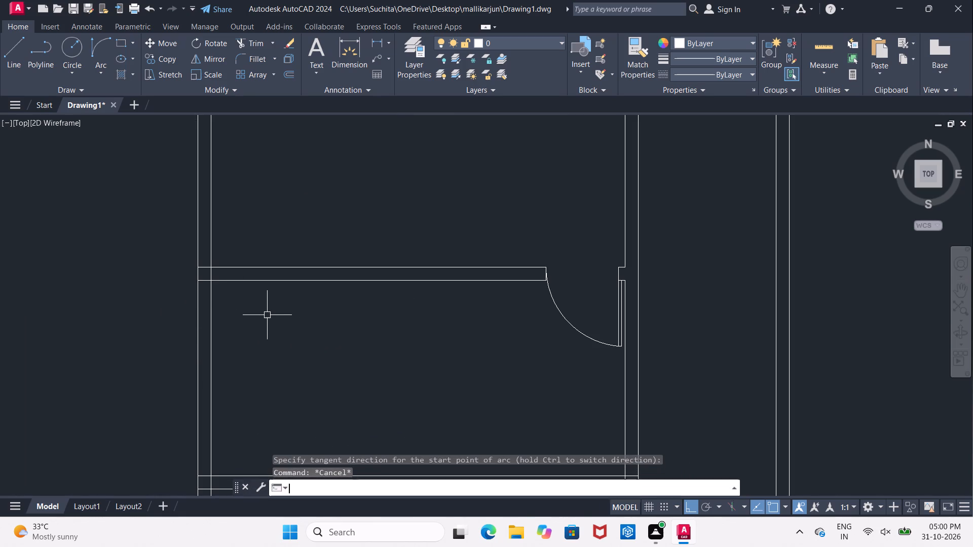
key(Return)
text(2")
key(Return)
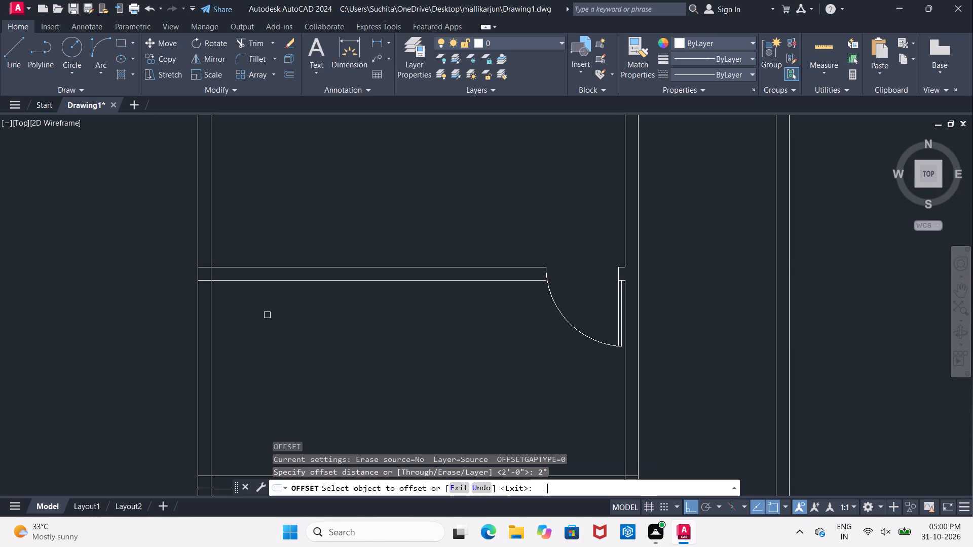
click(235, 280)
click(235, 322)
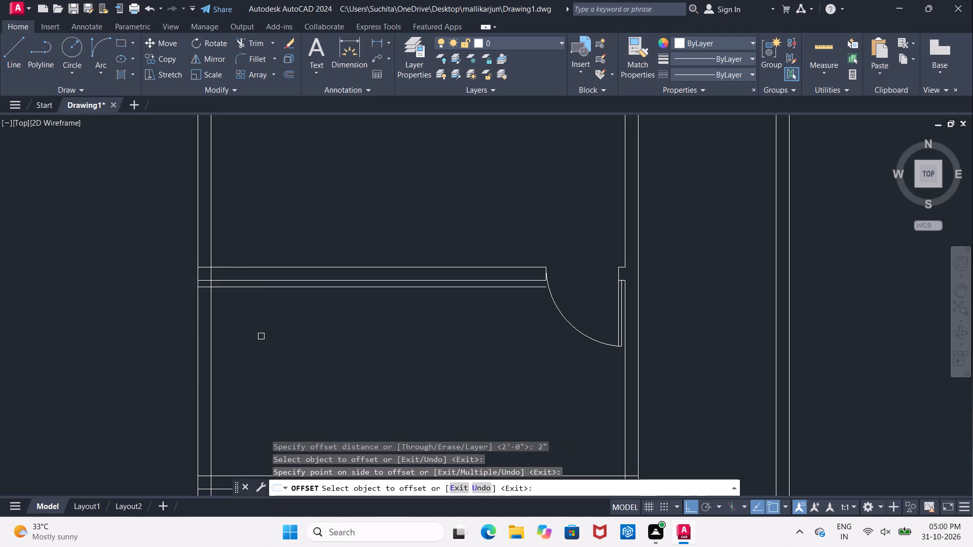
key(Escape)
Offset the 2" line below the upper partition 1" downward, and offset the resulting line another 1" downward.
key(o)
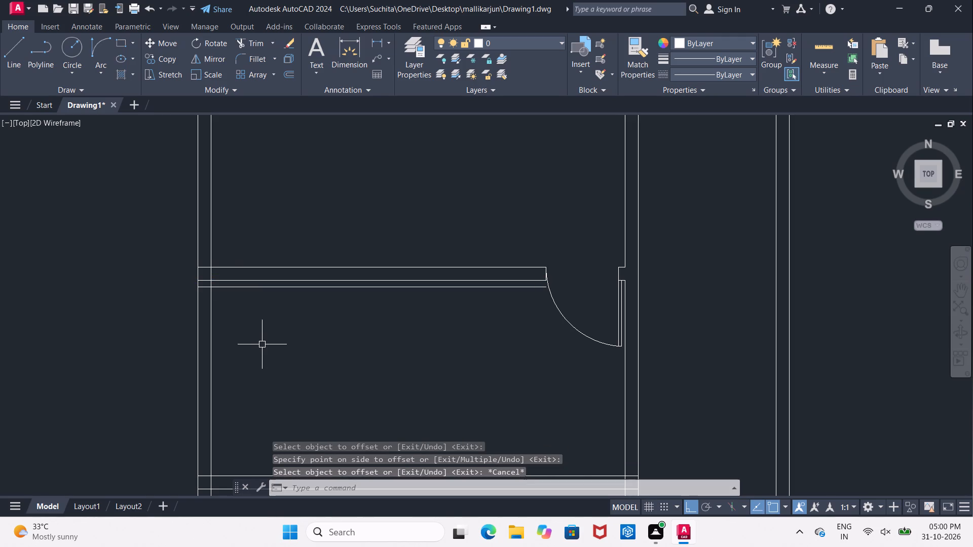
key(Return)
text(1")
key(Return)
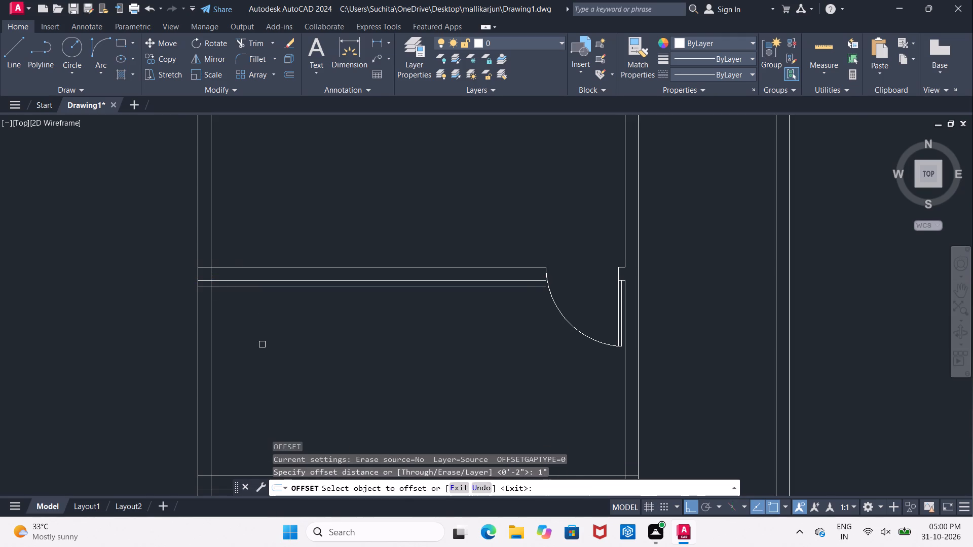
scroll(230, 306, up, 1)
click(223, 278)
click(223, 299)
click(223, 283)
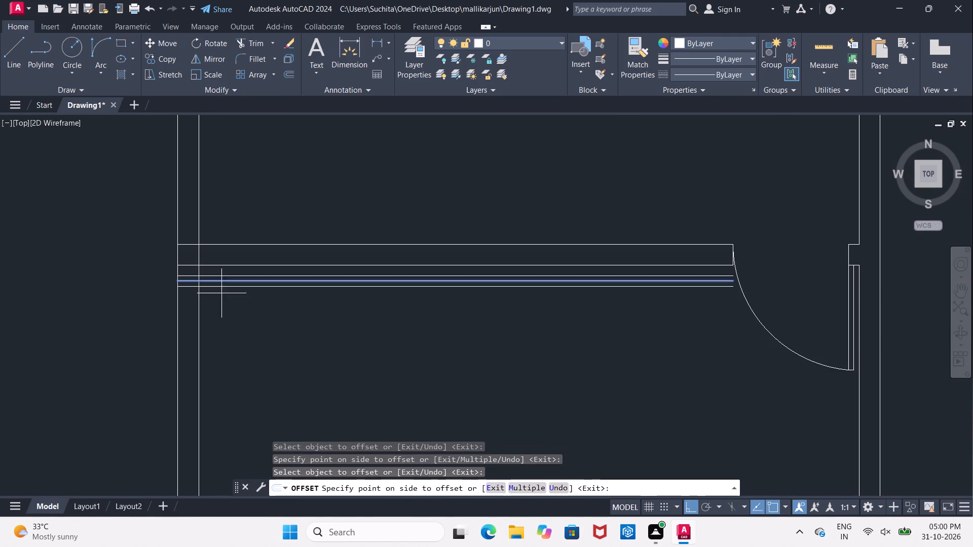
click(221, 298)
key(Escape)
text(TR)
key(Escape)
Erase the line 2" below the upper partition, keeping the lower pair of 1"-spaced lines as the door leaf.
scroll(212, 278, up, 2)
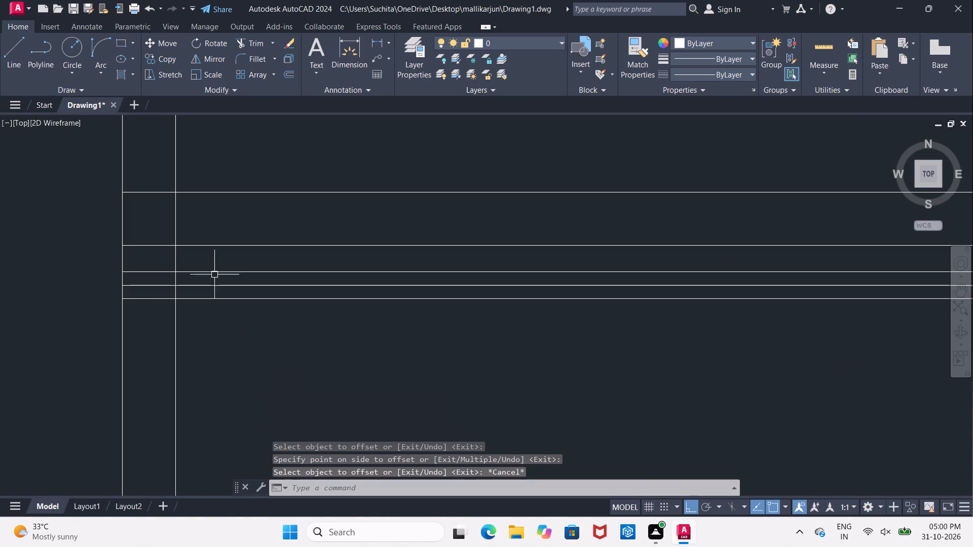
click(215, 270)
key(Delete)
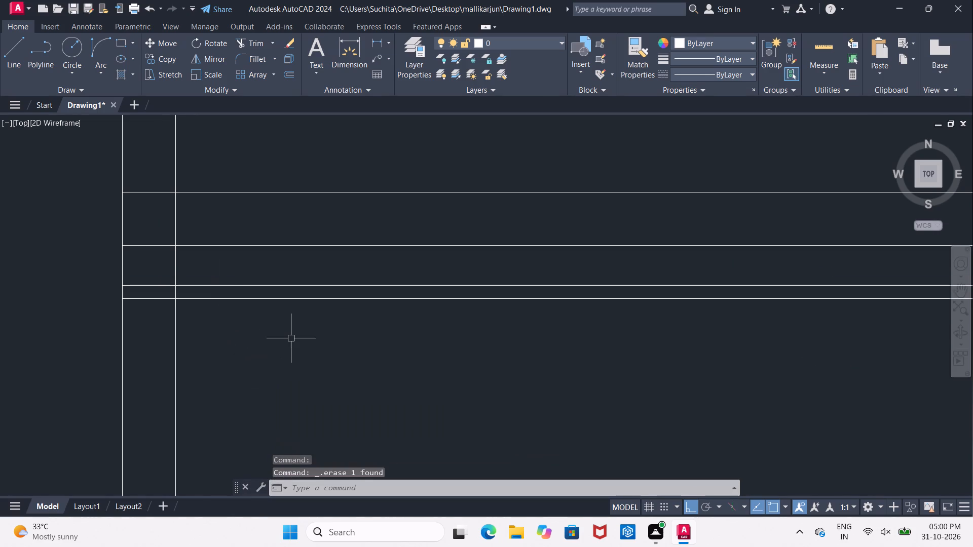
Offset the west wall's outer line 2' east and the upper partition's bottom line 2' downward as door guides.
key(o)
key(Return)
text(2')
key(Return)
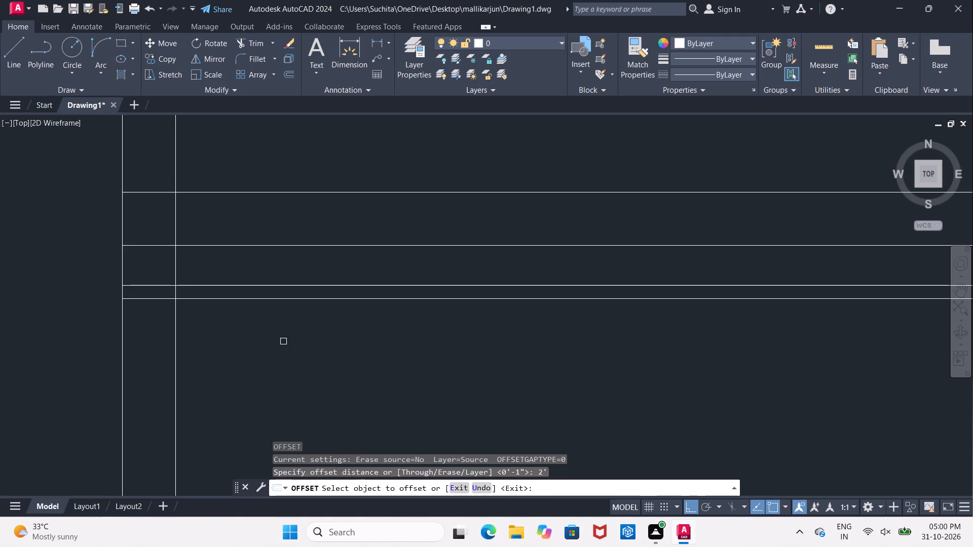
scroll(274, 350, down, 1)
click(180, 361)
click(260, 355)
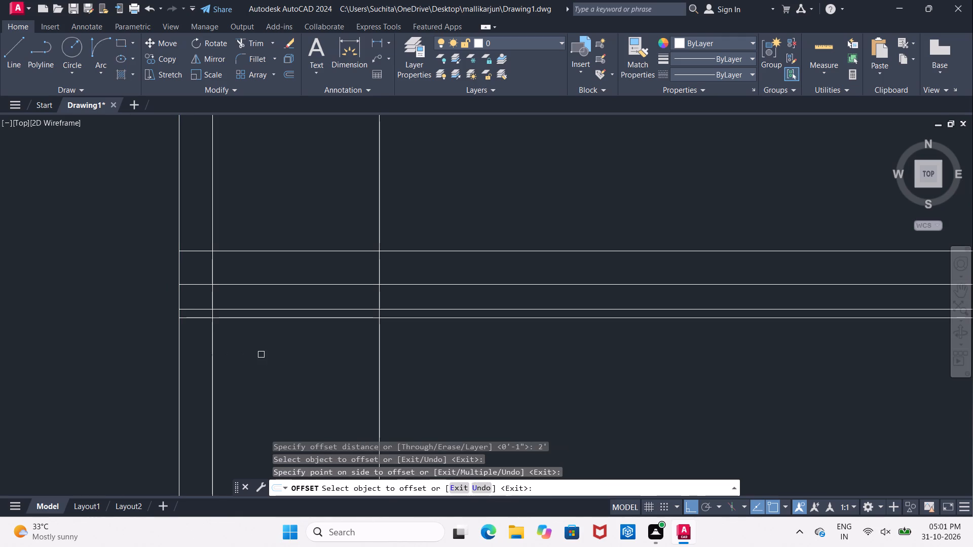
click(267, 286)
scroll(268, 330, down, 2)
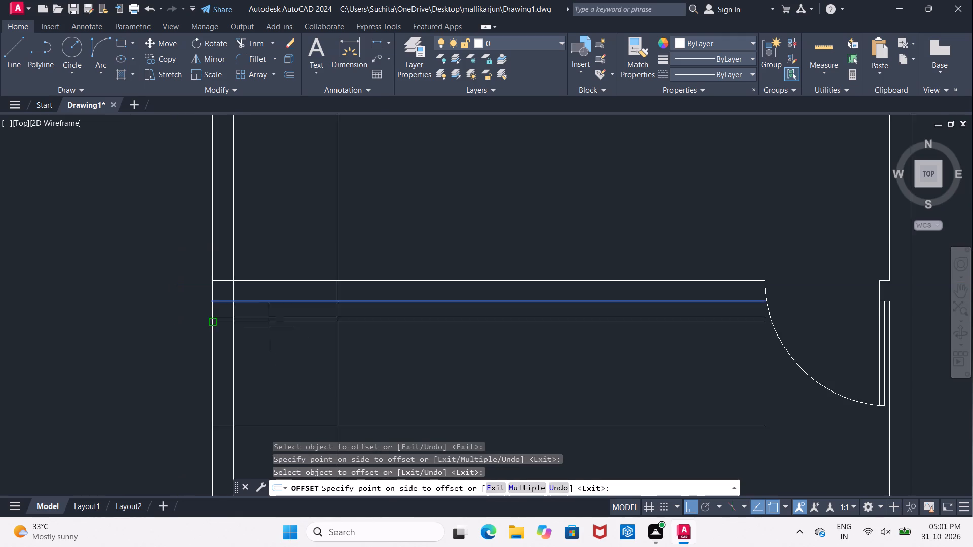
click(266, 360)
scroll(281, 351, up, 1)
key(Escape)
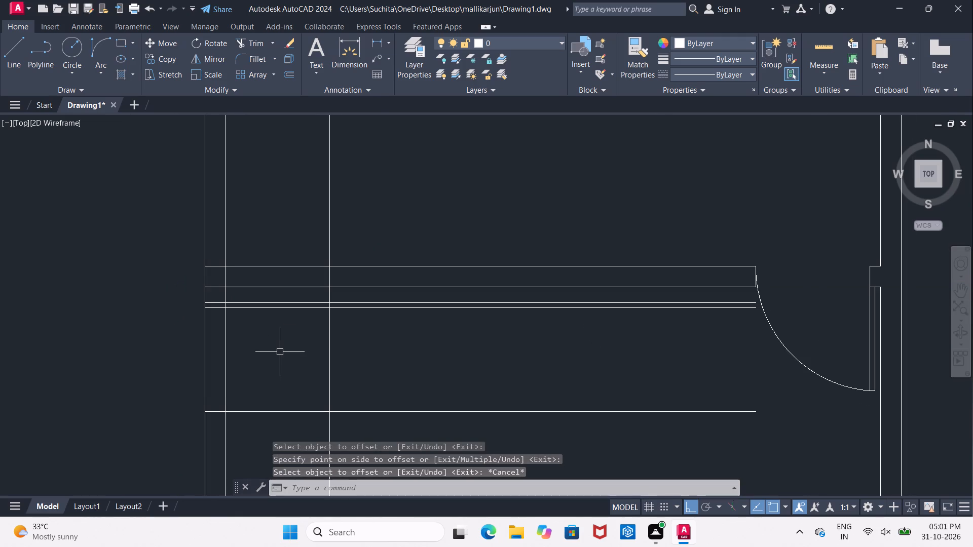
Trim the west wall lines to open the doorway, then trim the leaf to 2' and clear the guide above it.
key(t)
text(R)
key(space)
key(space)
click(185, 344)
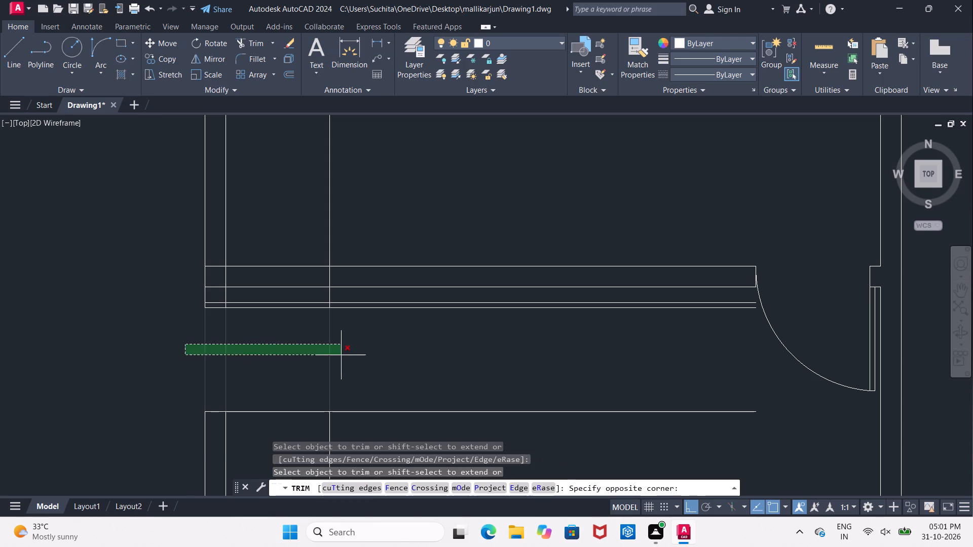
click(344, 355)
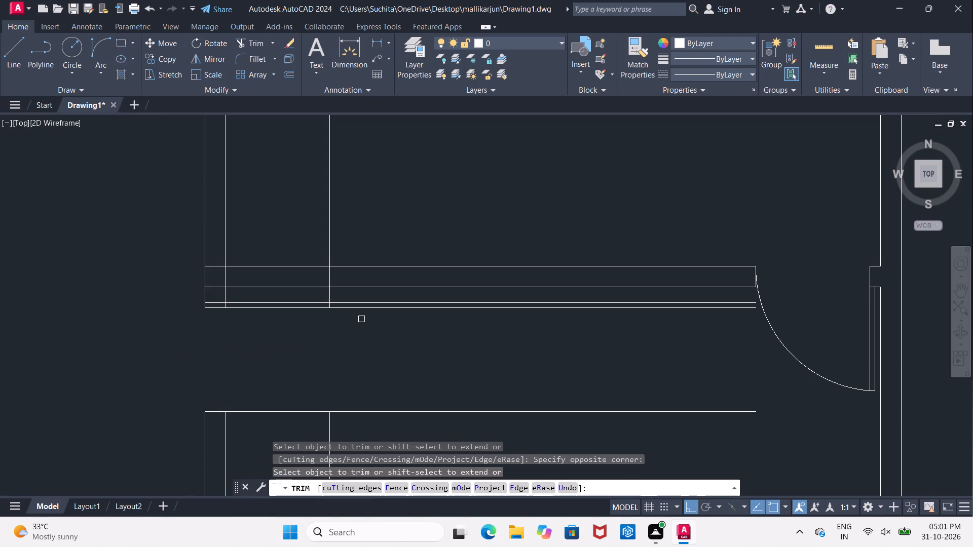
click(362, 310)
click(361, 301)
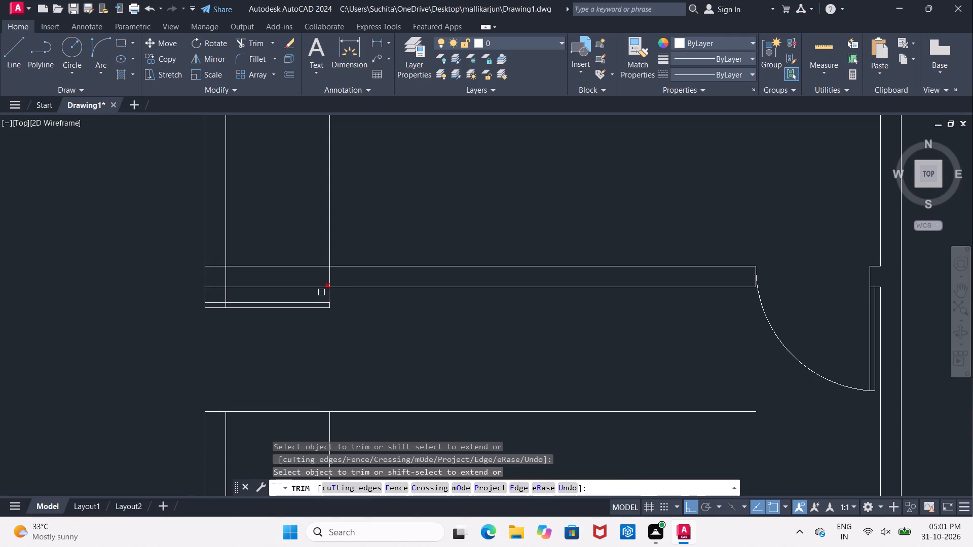
click(332, 293)
Trim the overlapping partition and wall lines at the leaf's hinge end and extend the leaf's upper line to the wall's outer face.
scroll(211, 312, up, 2)
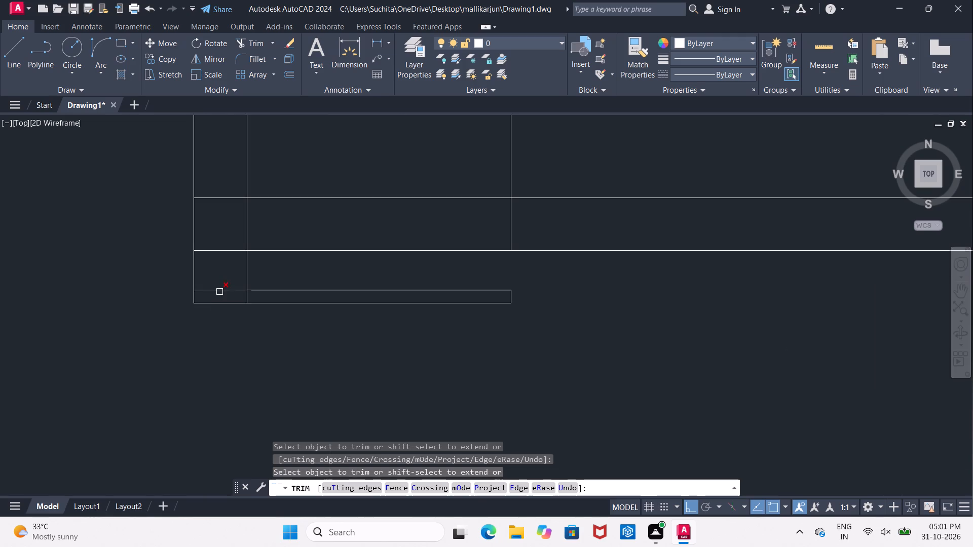
click(219, 292)
click(224, 249)
click(246, 297)
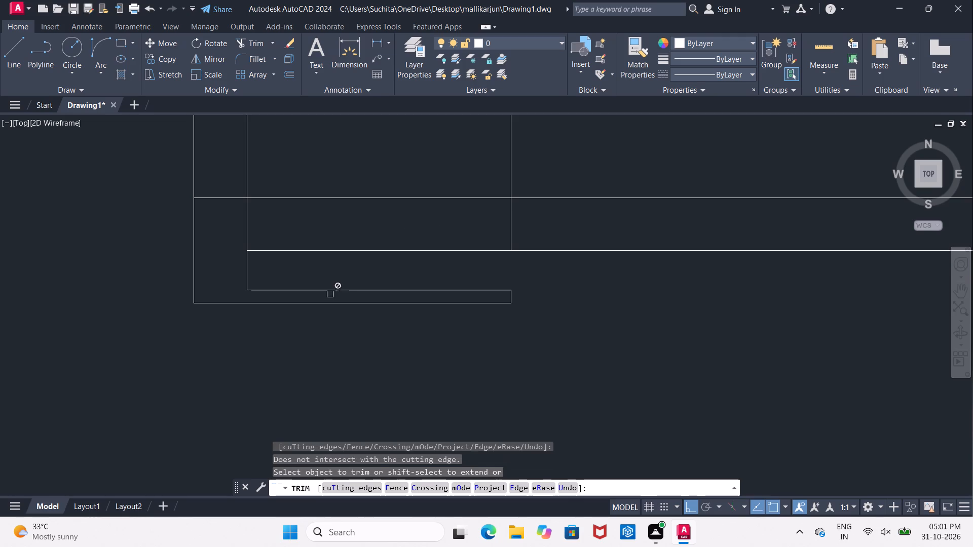
shift+click(272, 289)
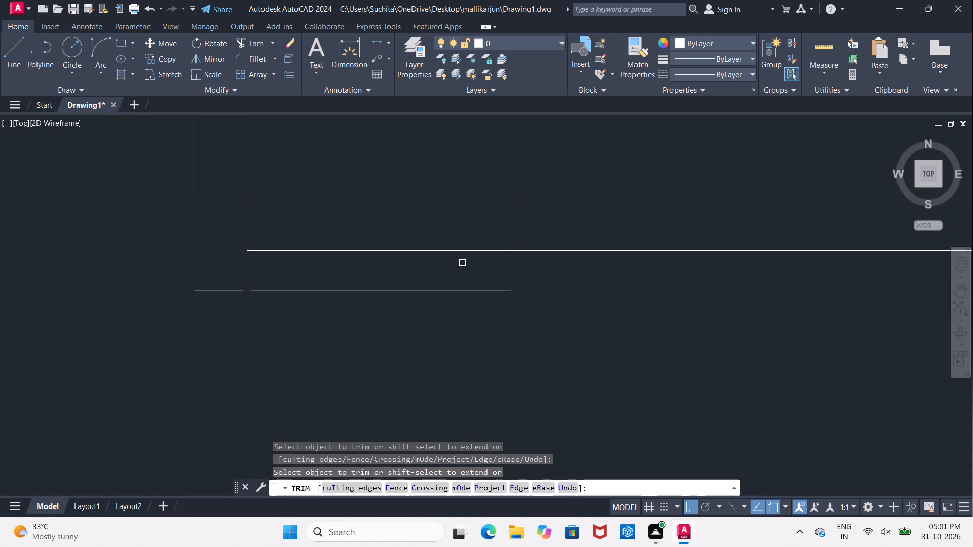
Erase the remaining vertical 2' guide line crossing the upper partition.
key(Escape)
click(509, 223)
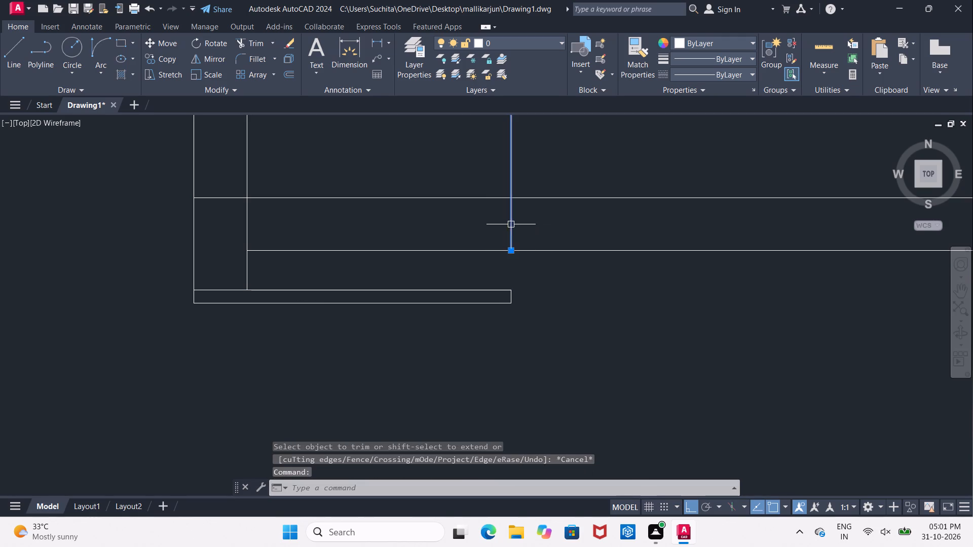
key(Delete)
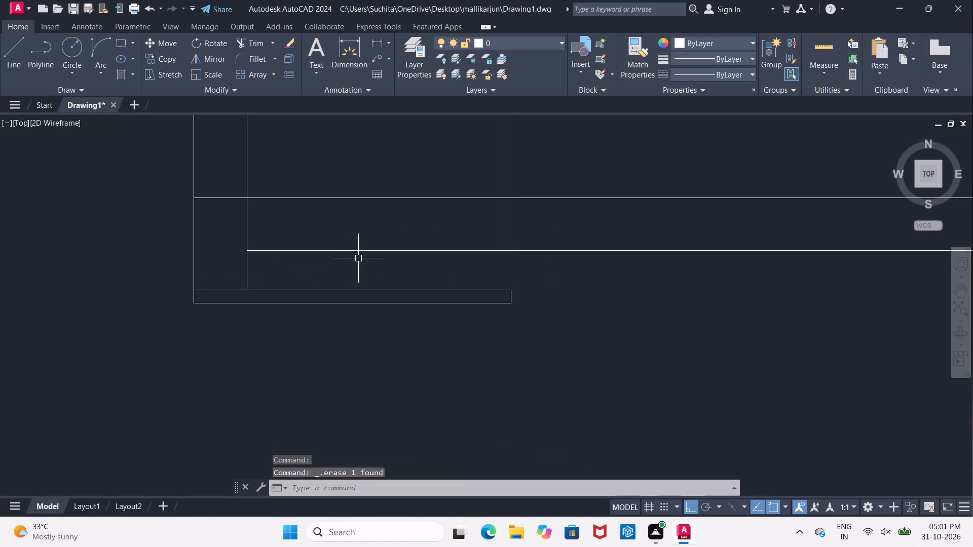
Trim the west wall's inner line and the partition's top line where the upper partition joins the wall.
text(TR)
key(space)
key(space)
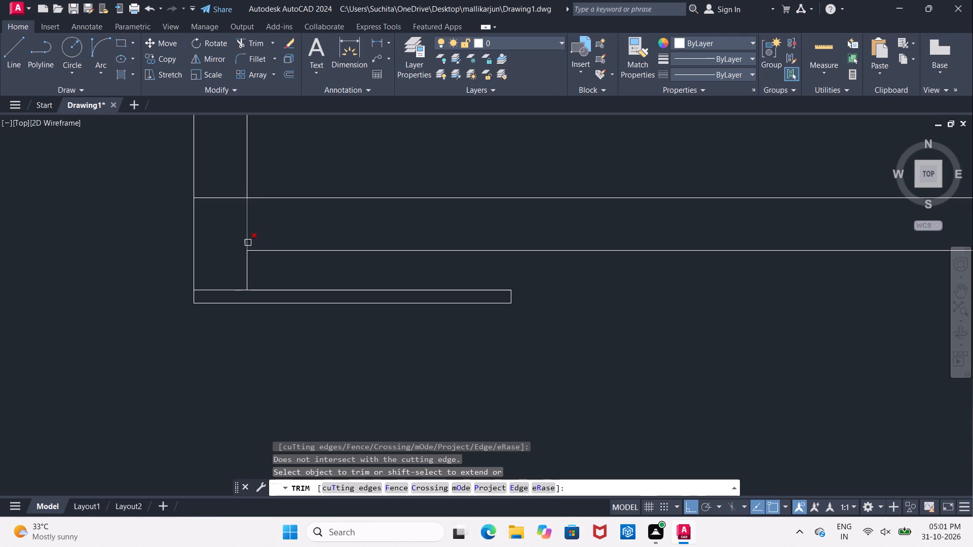
click(248, 242)
click(248, 233)
click(228, 199)
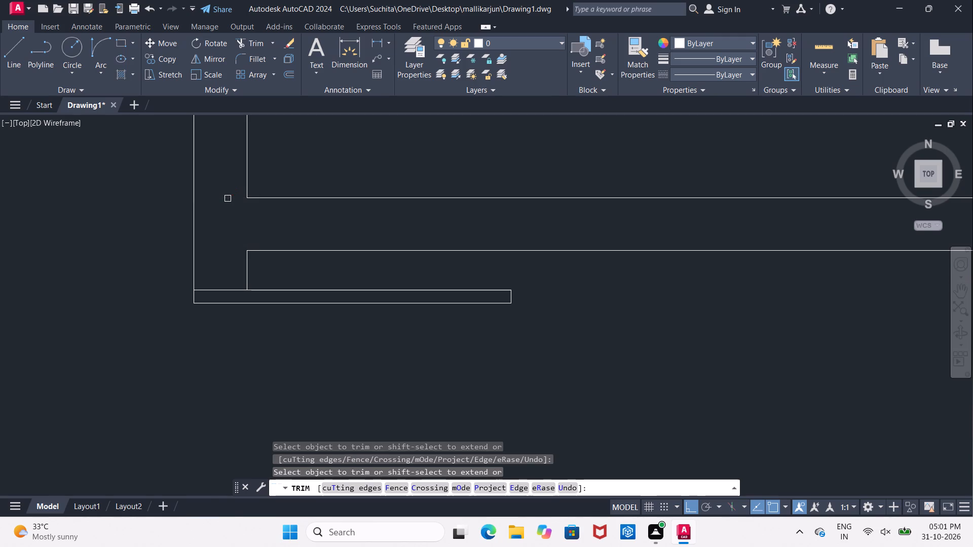
Trim the horizontal 2' guide beside the doorway's lower jamb and erase the remaining horizontal and vertical guide lines.
scroll(220, 213, down, 2)
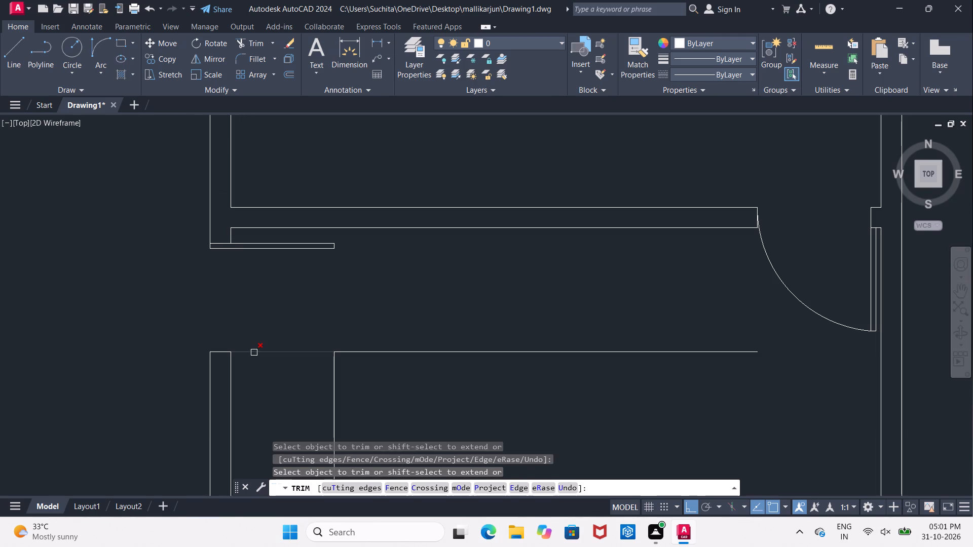
click(253, 351)
key(Escape)
click(371, 349)
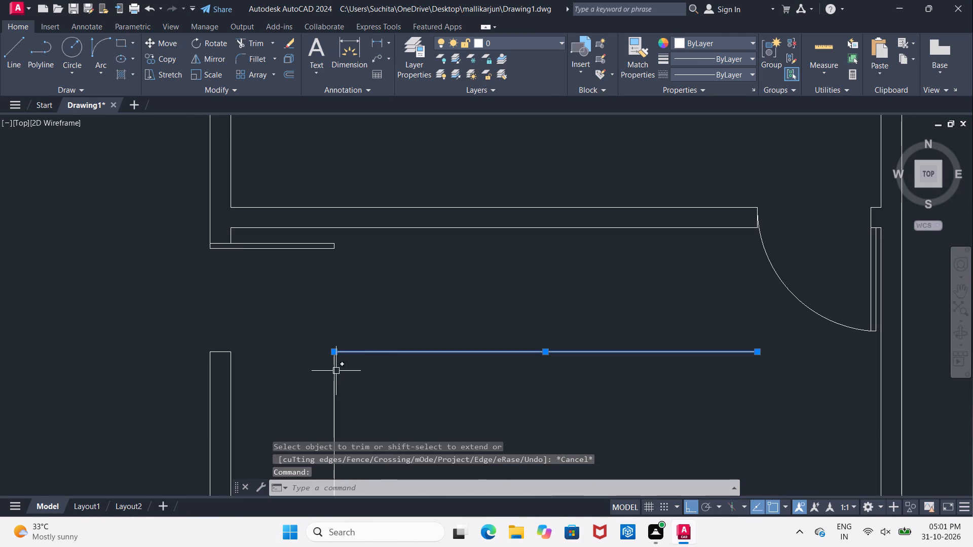
click(334, 372)
key(Delete)
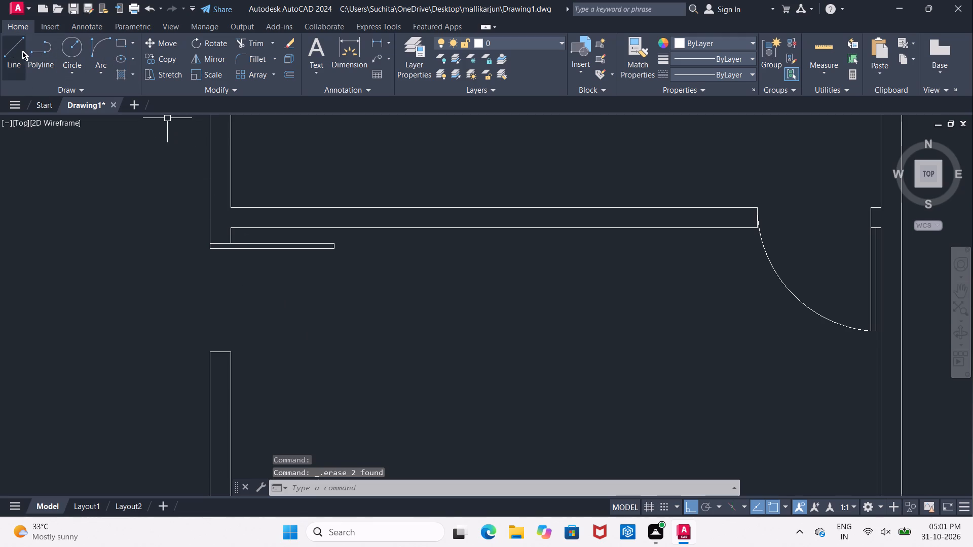
Draw the door's swing arc from the outer corner of the west wall's lower cut end to the leaf's free end.
drag(101, 49, 102, 54)
click(208, 350)
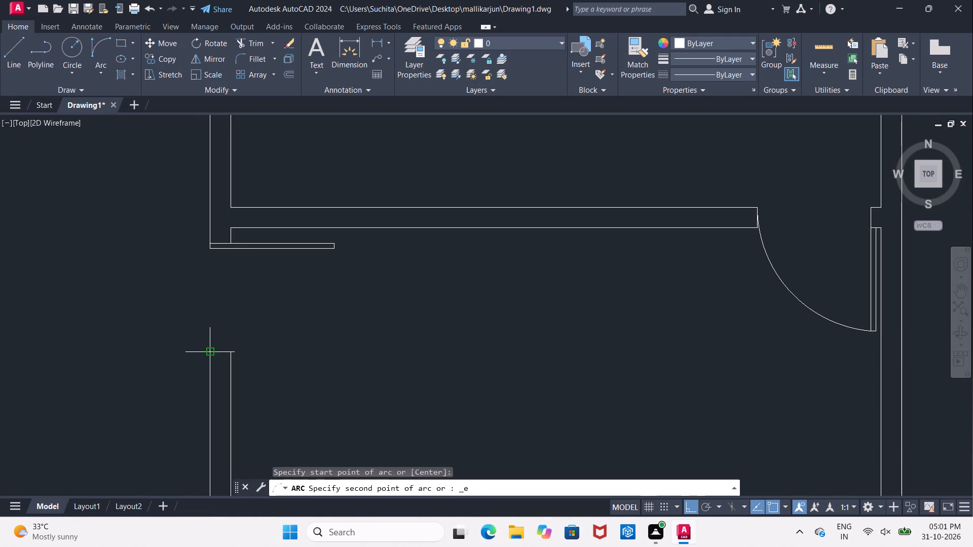
click(336, 251)
click(374, 278)
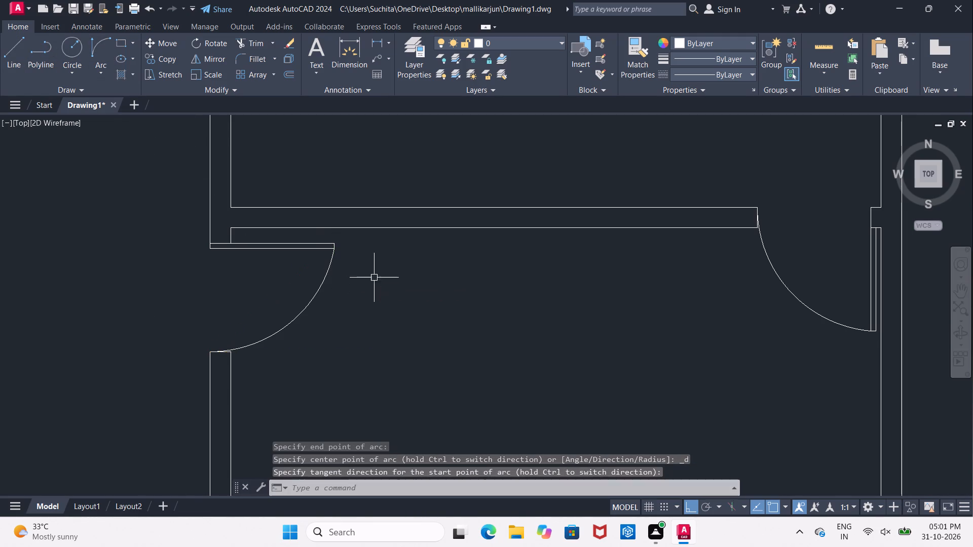
key(Escape)
Trim the leaf's upper line where it crosses the west wall's thickness.
text(TR)
key(space)
key(space)
click(218, 243)
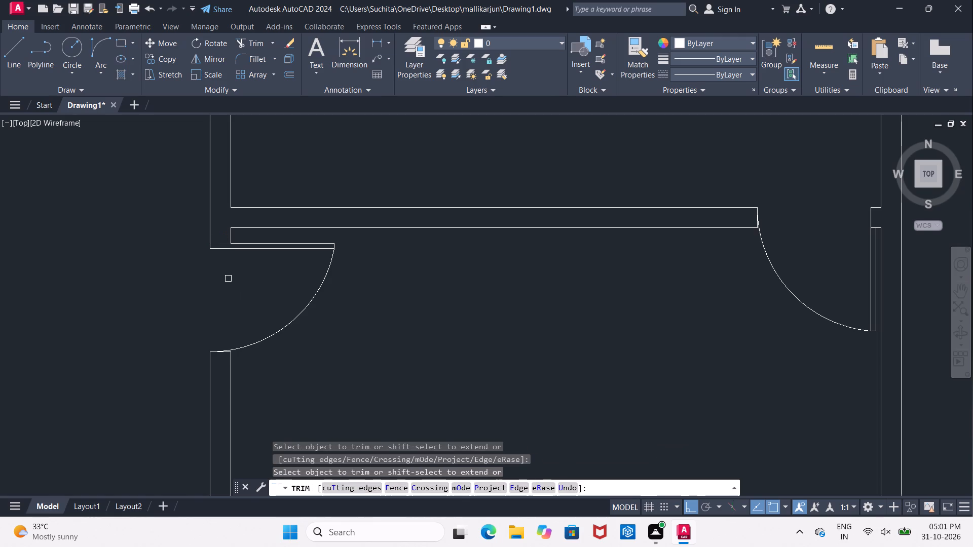
key(Escape)
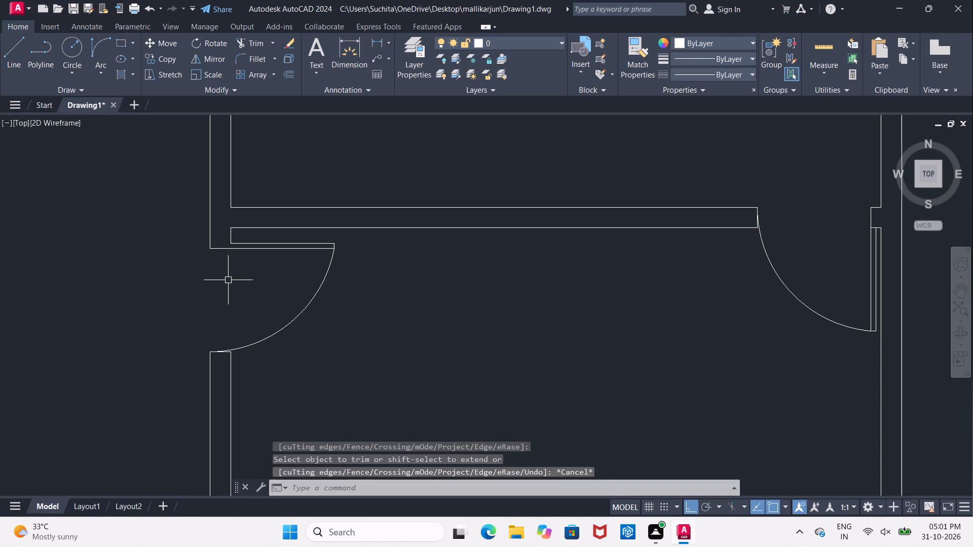
Review the new door openings around the east-side rooms and the overall floor plan.
scroll(227, 282, down, 3)
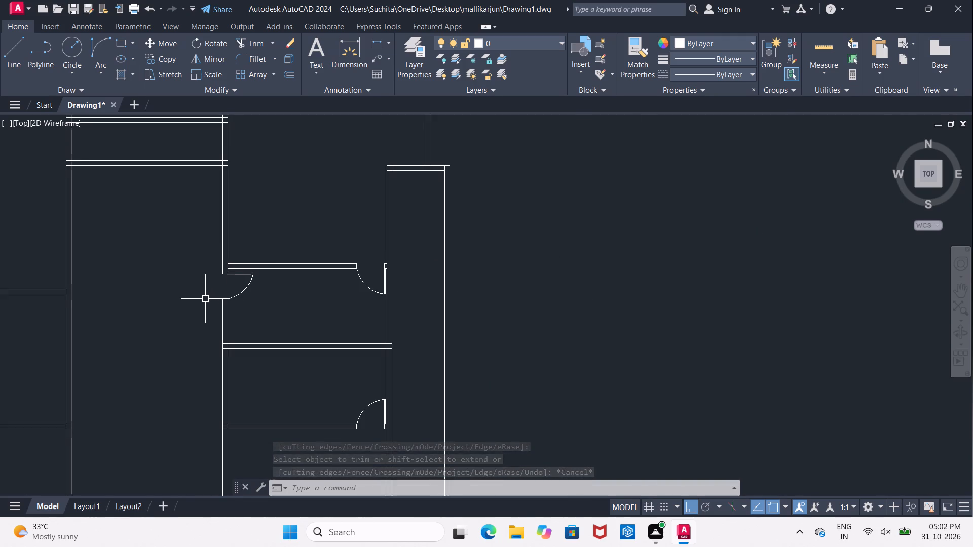
middle_drag(299, 228, 296, 274)
scroll(299, 236, down, 1)
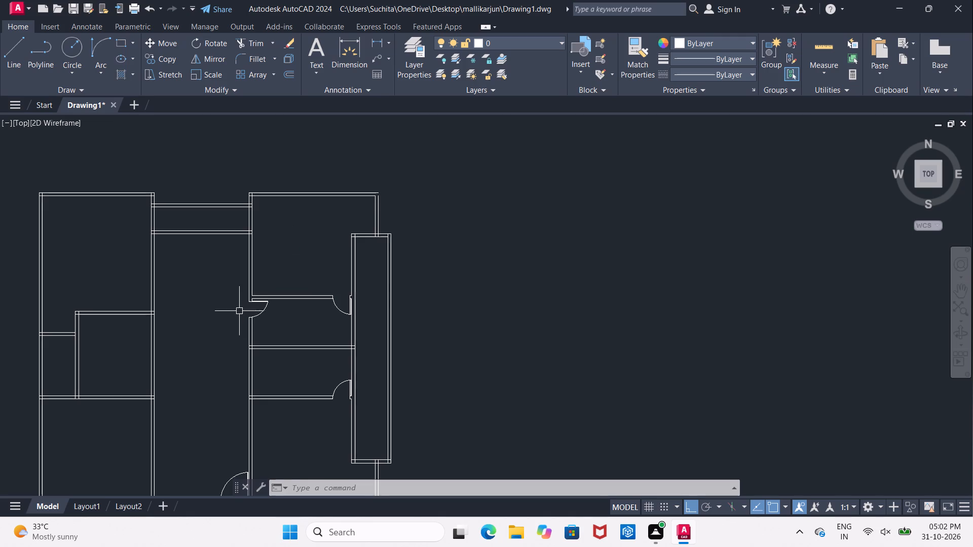
scroll(222, 293, up, 2)
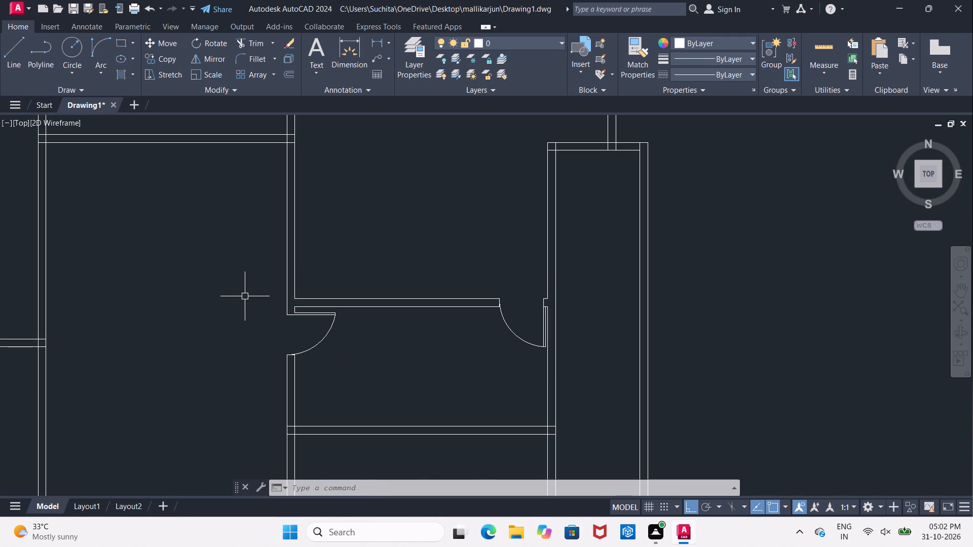
scroll(245, 297, down, 1)
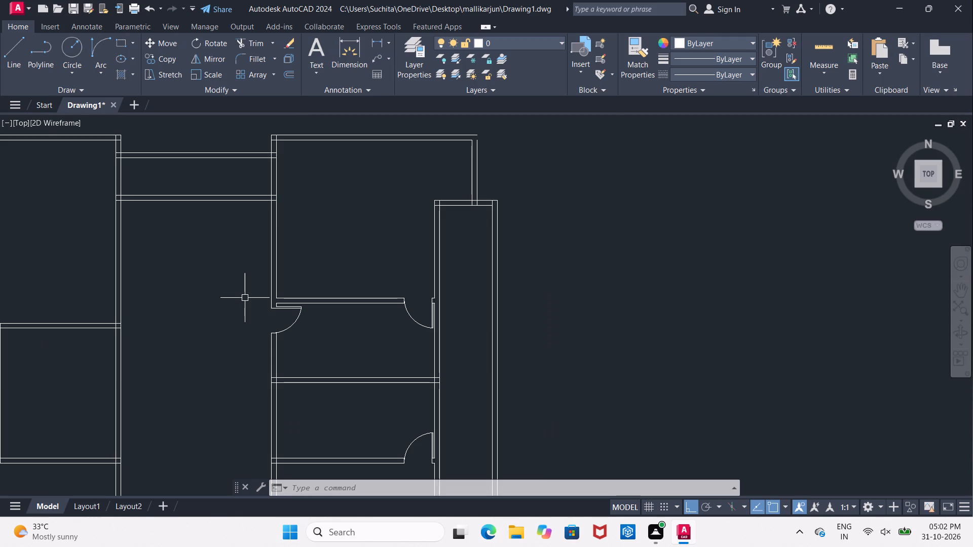
scroll(245, 298, down, 1)
middle_drag(247, 302, 270, 375)
scroll(253, 323, down, 1)
scroll(282, 331, up, 1)
scroll(284, 335, down, 1)
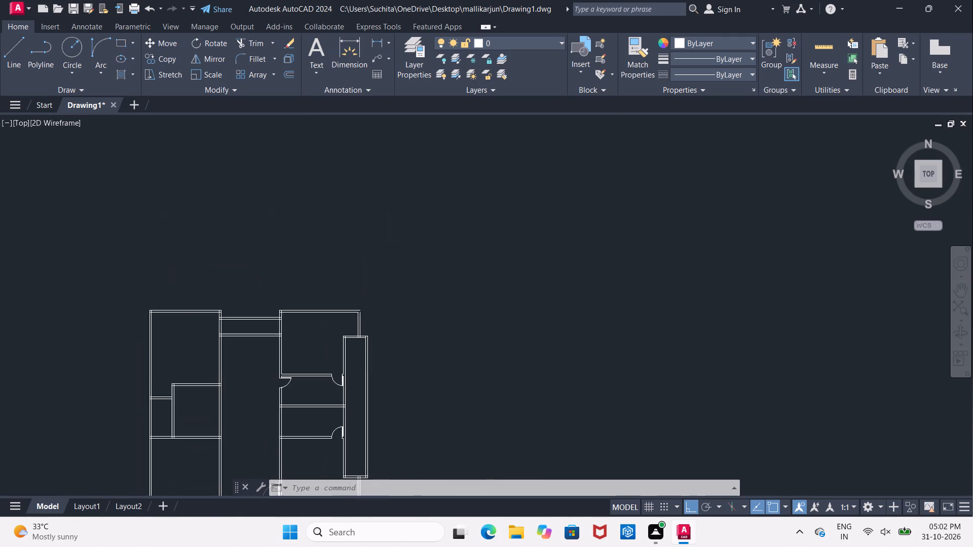
scroll(284, 335, down, 2)
middle_drag(284, 335, 279, 237)
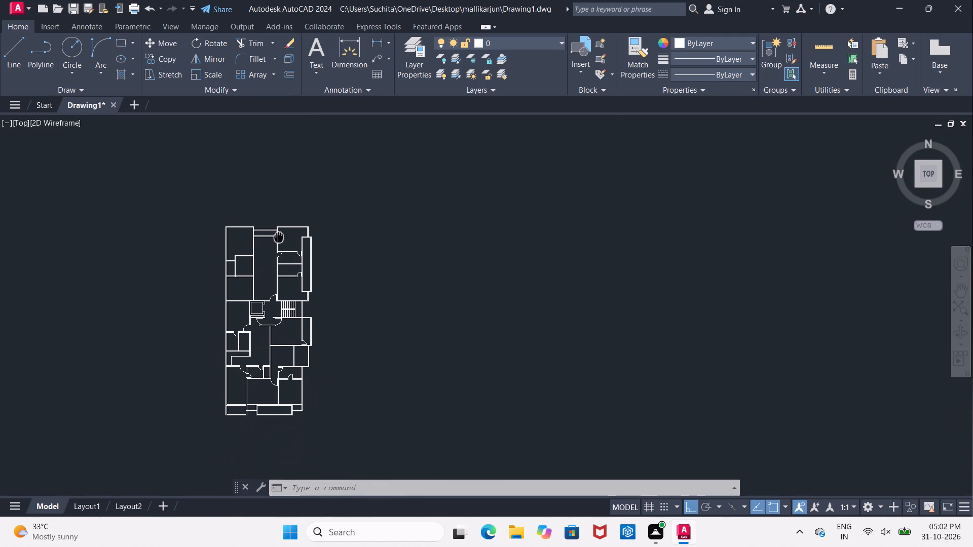
middle_drag(279, 237, 279, 242)
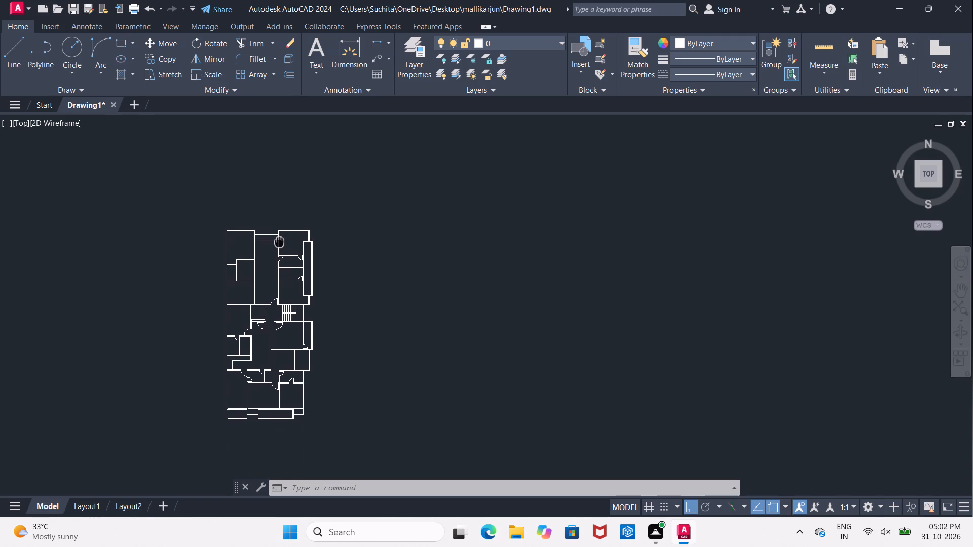
Examine the upper east-side rooms, their doors and the narrow projecting strip along the east wall.
middle_drag(279, 242, 279, 267)
scroll(283, 309, up, 2)
scroll(274, 235, up, 3)
middle_drag(267, 233, 261, 318)
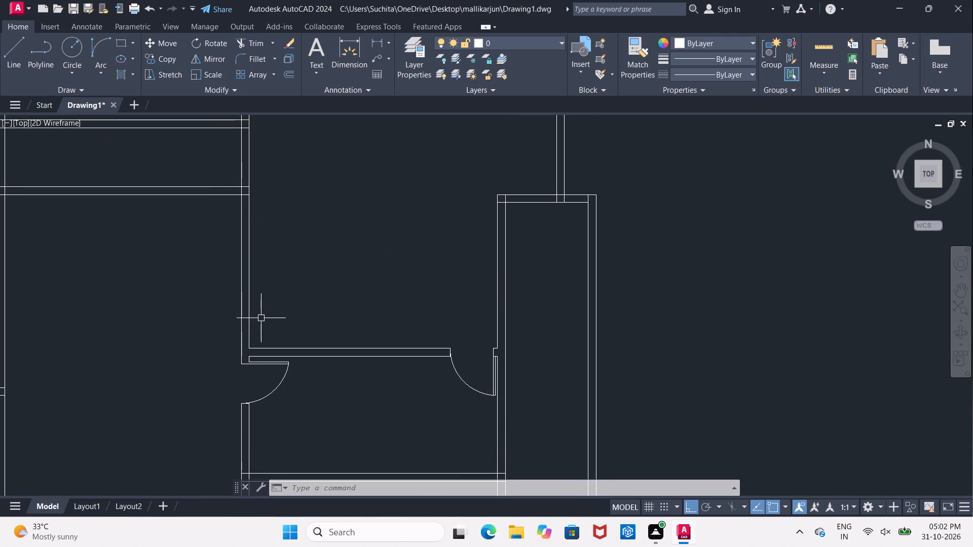
scroll(269, 309, down, 4)
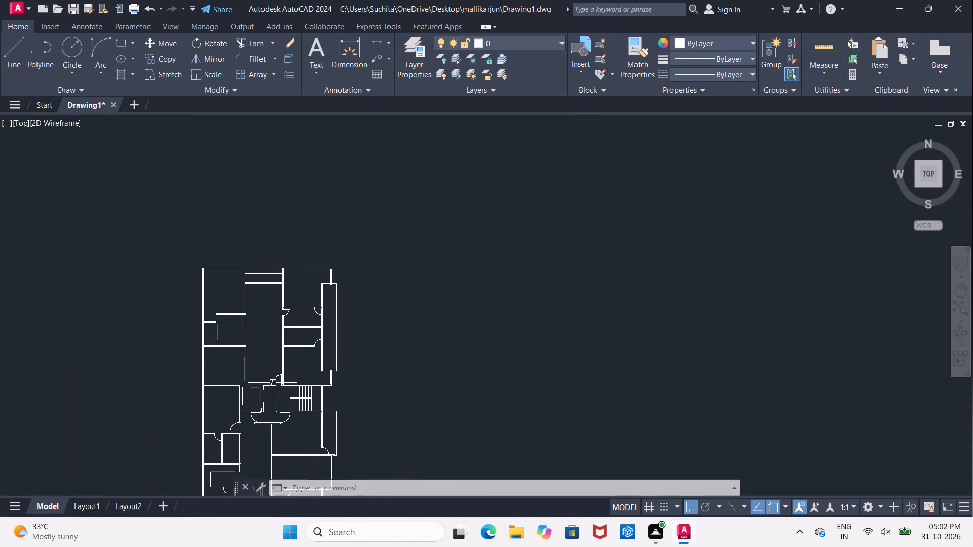
scroll(272, 380, up, 2)
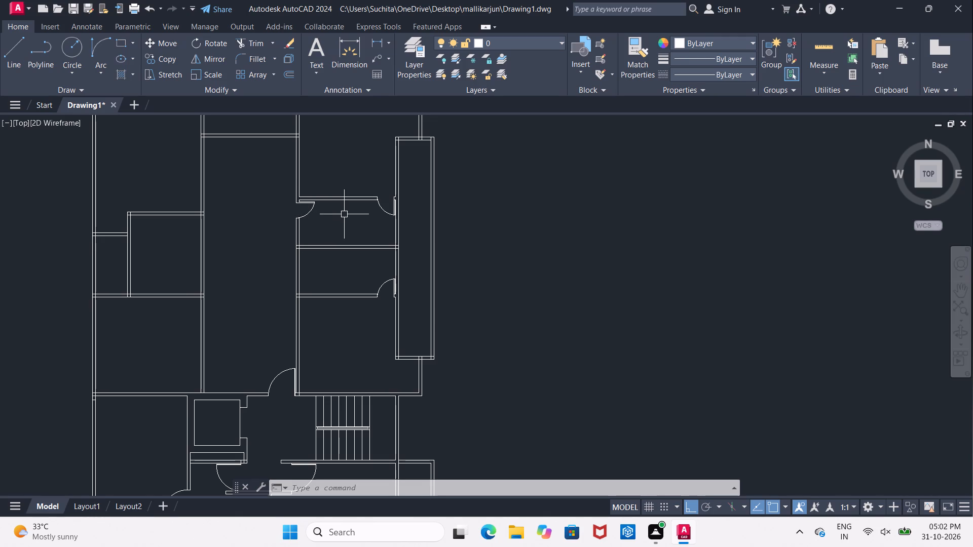
scroll(344, 214, down, 1)
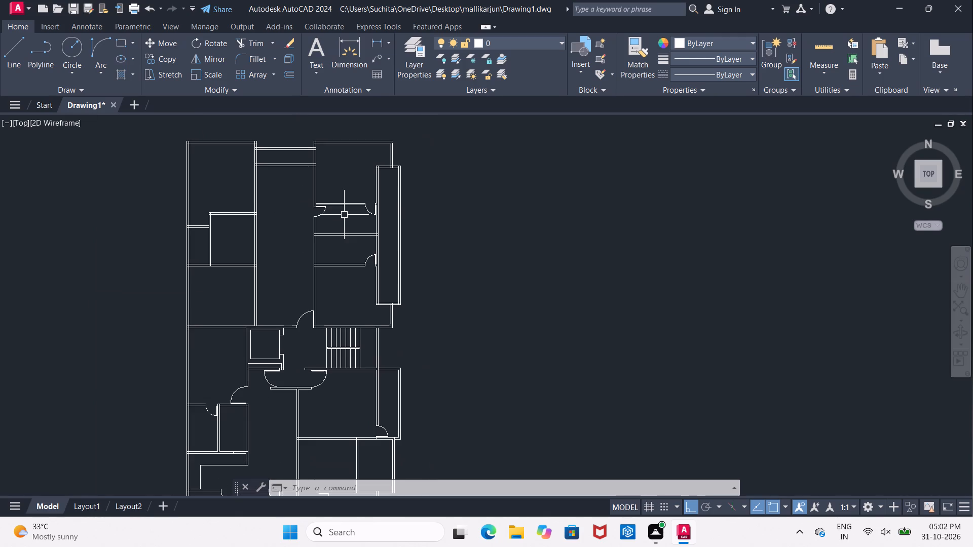
scroll(390, 191, up, 1)
middle_drag(390, 191, 390, 199)
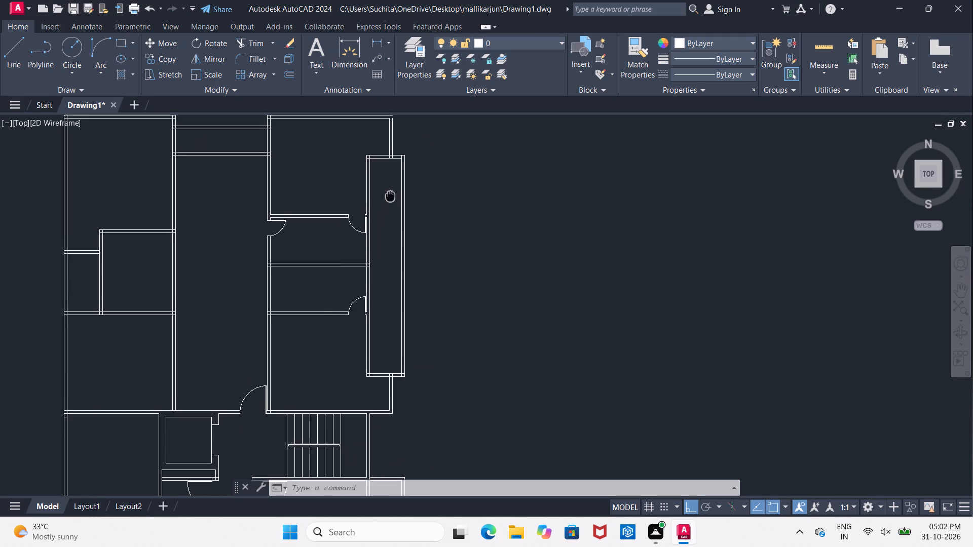
middle_drag(390, 199, 389, 213)
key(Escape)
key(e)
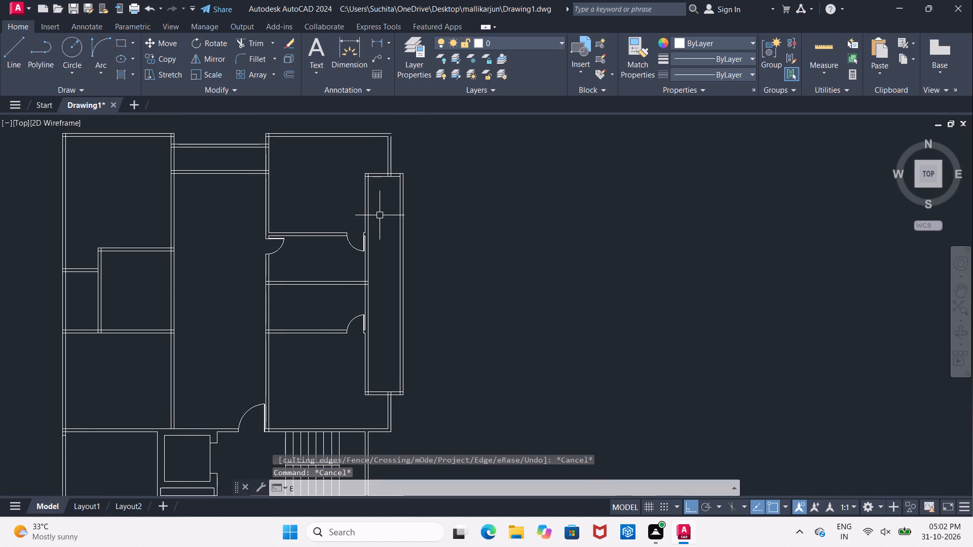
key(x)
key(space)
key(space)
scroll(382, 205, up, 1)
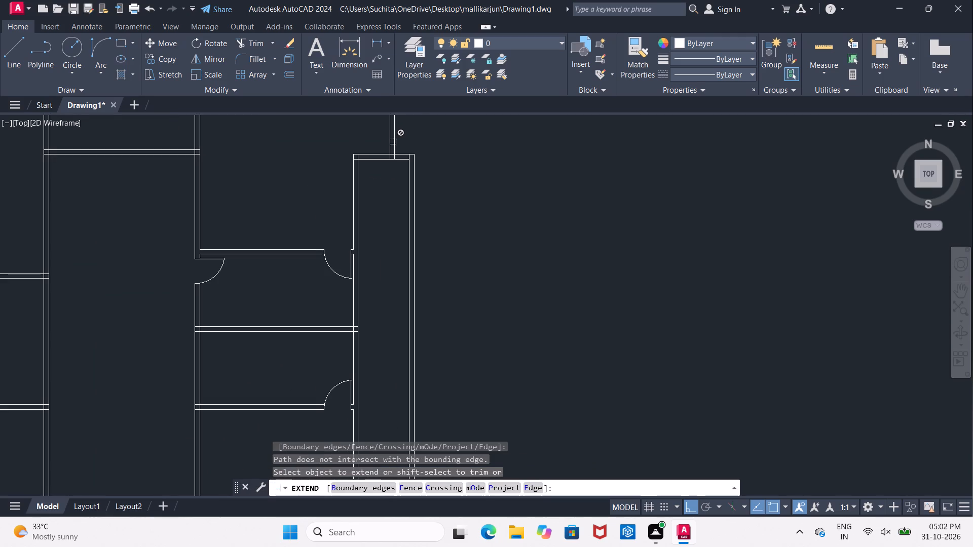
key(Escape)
Stretch the inner line of the top room's short east wall south to the narrow strip's bottom wall.
scroll(389, 145, down, 4)
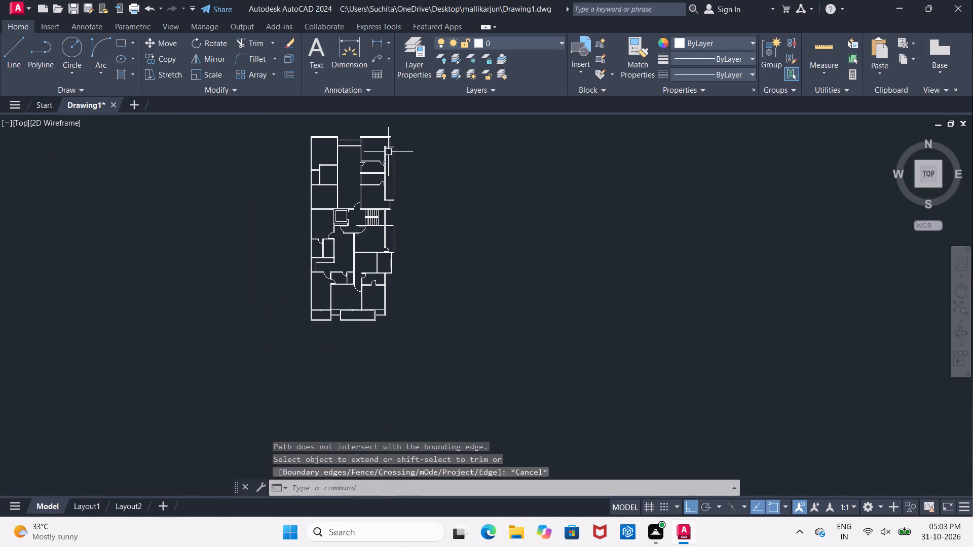
scroll(387, 155, up, 3)
middle_drag(377, 167, 385, 263)
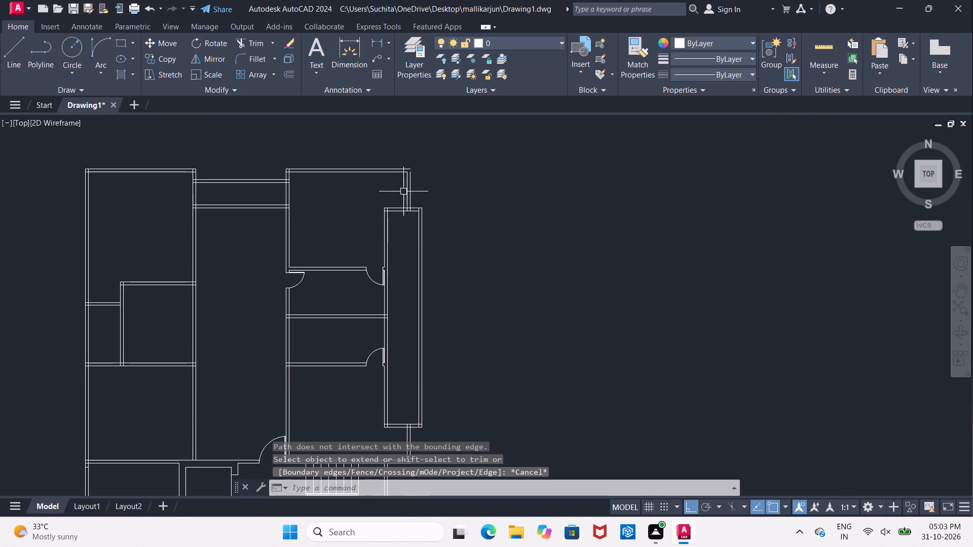
click(406, 193)
scroll(403, 245, up, 1)
middle_drag(403, 245, 388, 189)
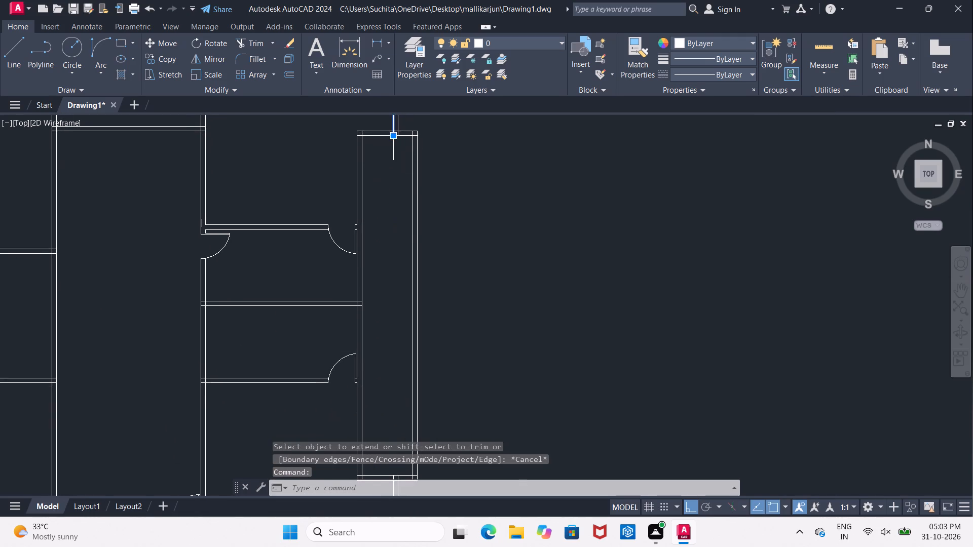
drag(392, 135, 393, 143)
middle_drag(391, 274, 383, 166)
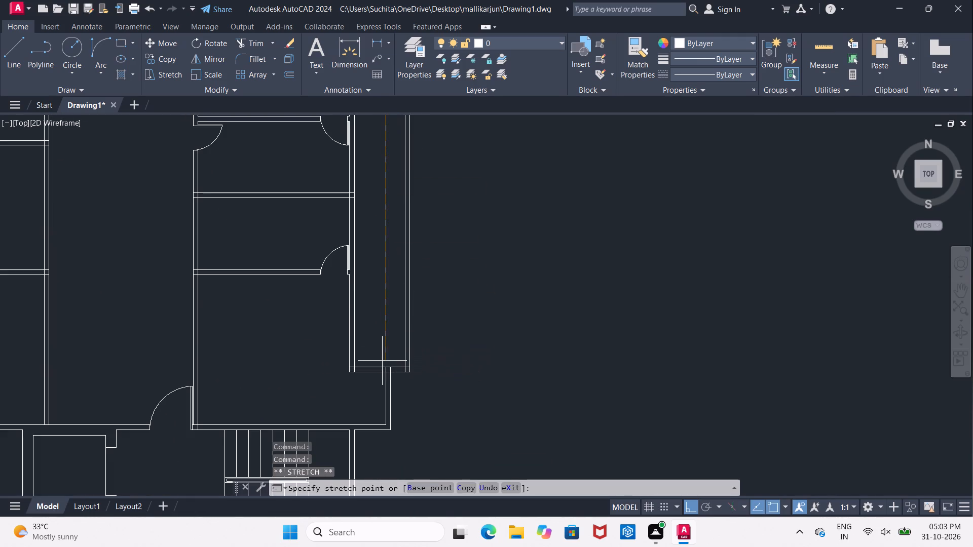
click(388, 366)
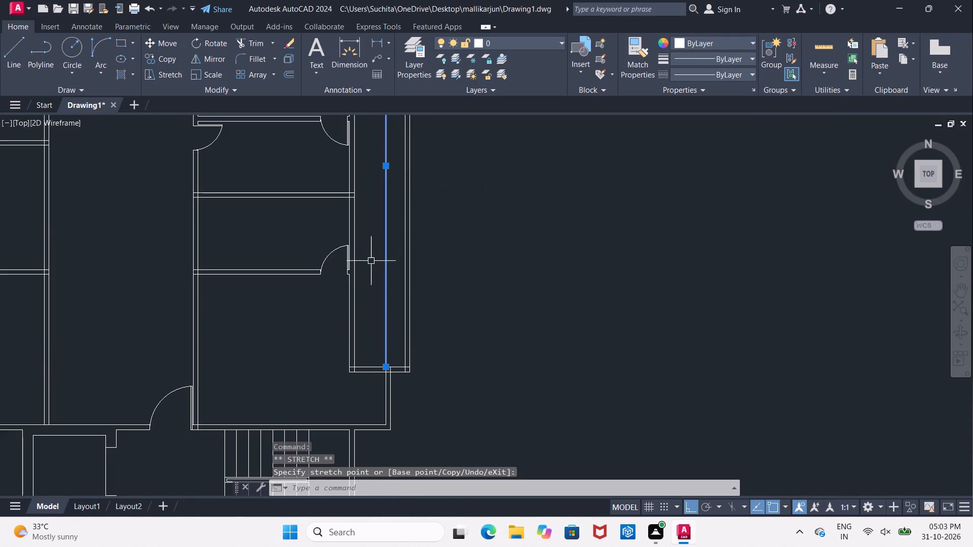
key(Escape)
Stretch the outer line of the top room's short east wall south to the narrow strip's bottom wall.
scroll(372, 261, down, 2)
scroll(378, 159, up, 2)
click(378, 159)
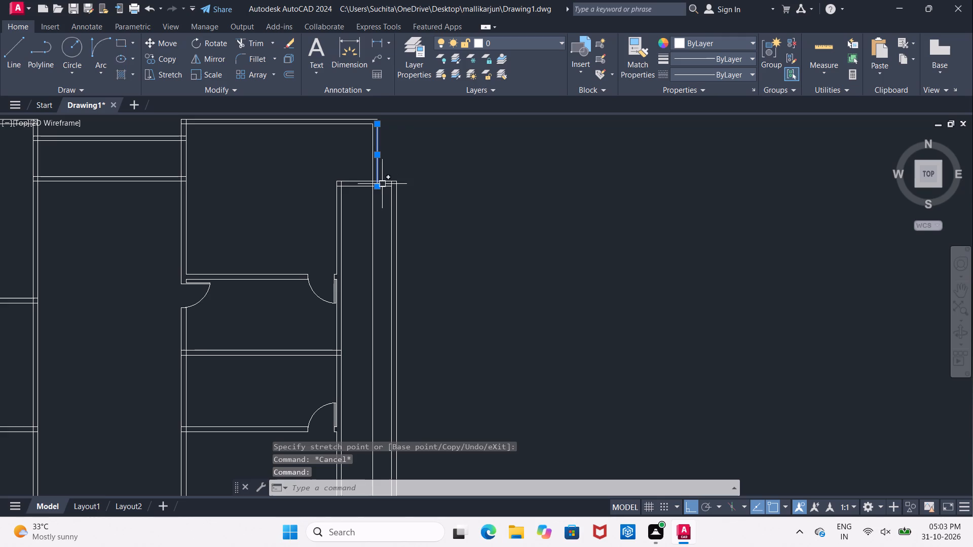
click(380, 187)
scroll(383, 266, down, 3)
scroll(379, 330, up, 2)
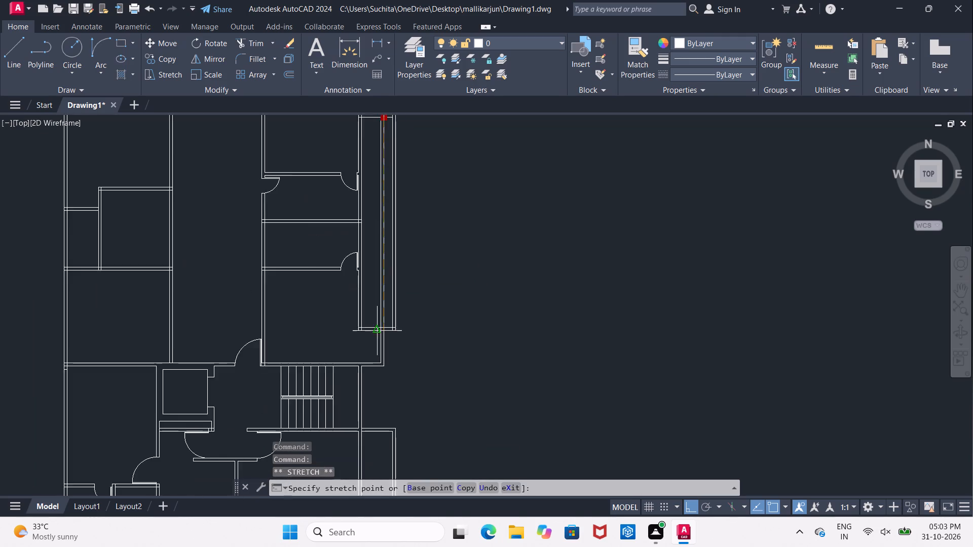
scroll(380, 334, up, 3)
click(389, 312)
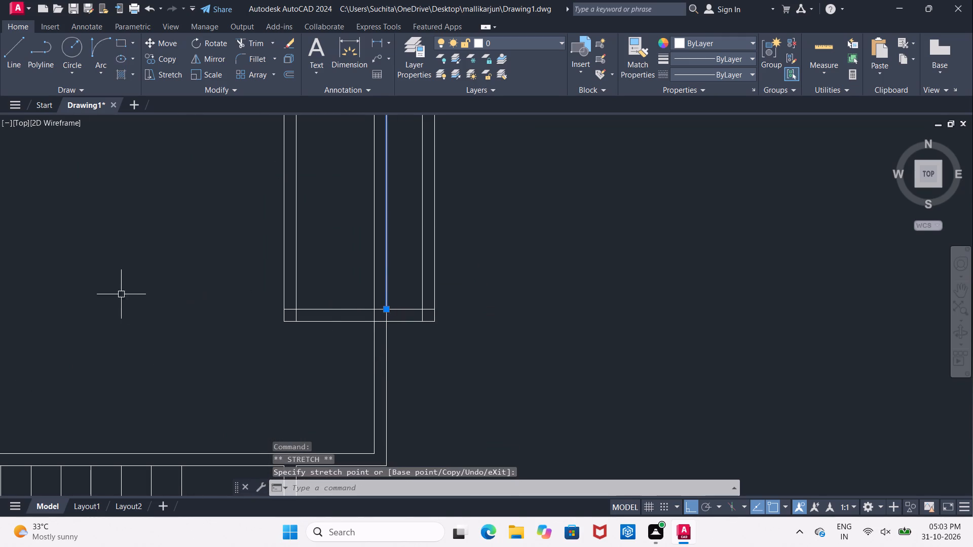
middle_drag(124, 294, 158, 336)
key(Escape)
Delete the four old wall lines separating the east-side rooms from the narrow strip.
scroll(160, 336, down, 2)
middle_drag(204, 290, 229, 360)
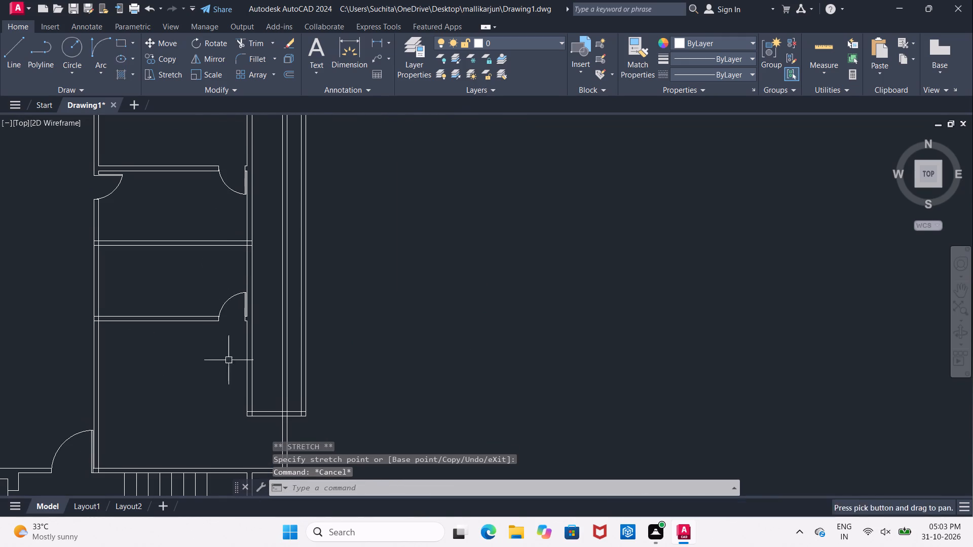
drag(244, 355, 246, 361)
click(252, 363)
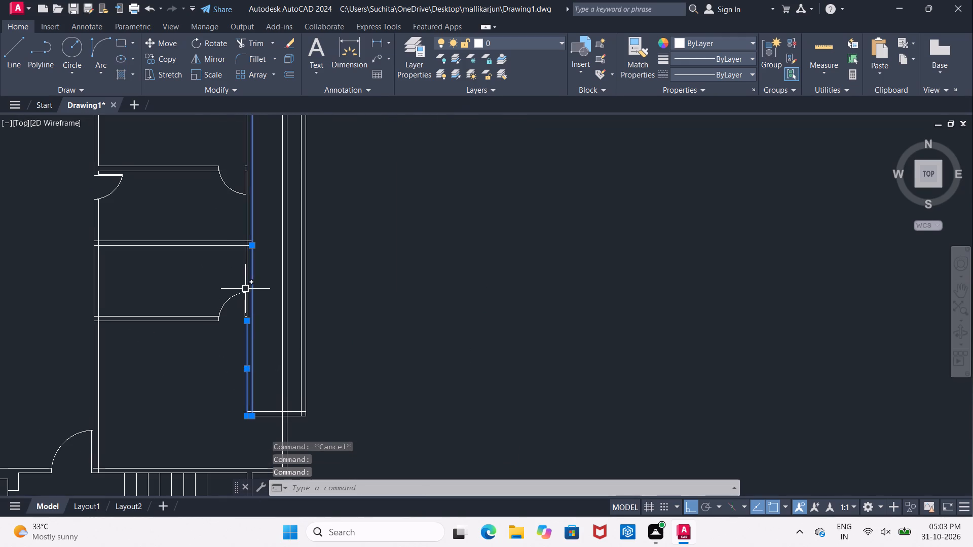
click(247, 270)
middle_drag(232, 217, 234, 317)
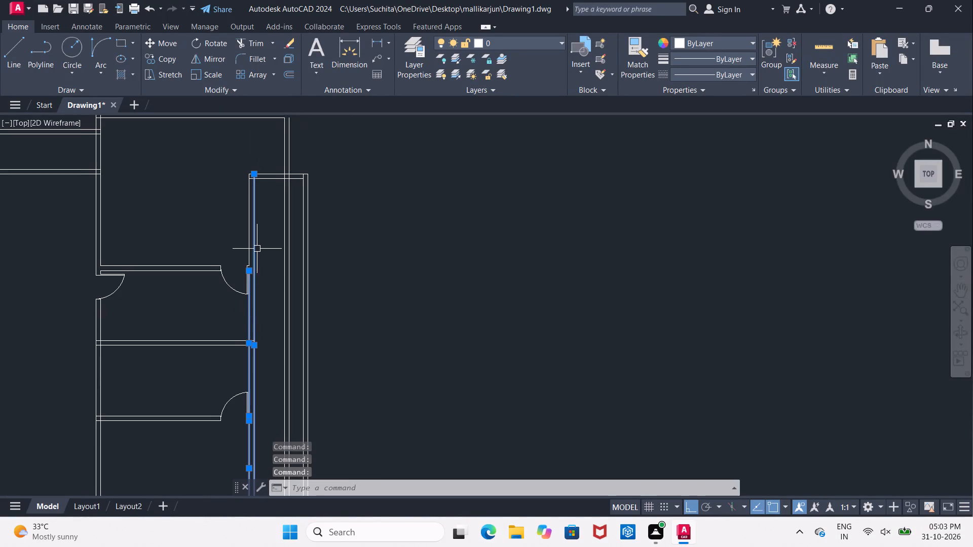
click(250, 243)
key(Delete)
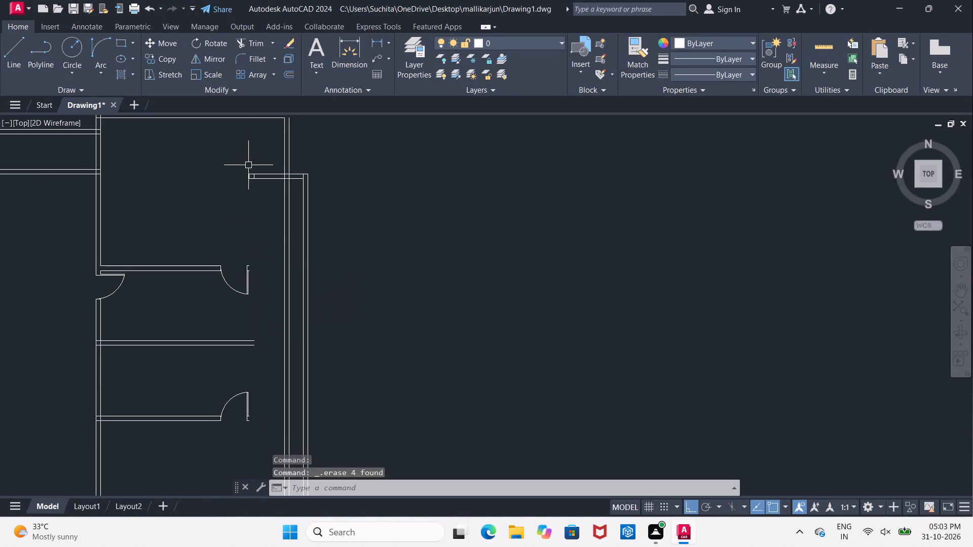
Trim both lines of the strip's top wall where they run west of the extended east wall.
key(t)
key(r)
key(space)
key(space)
scroll(267, 185, up, 2)
click(275, 170)
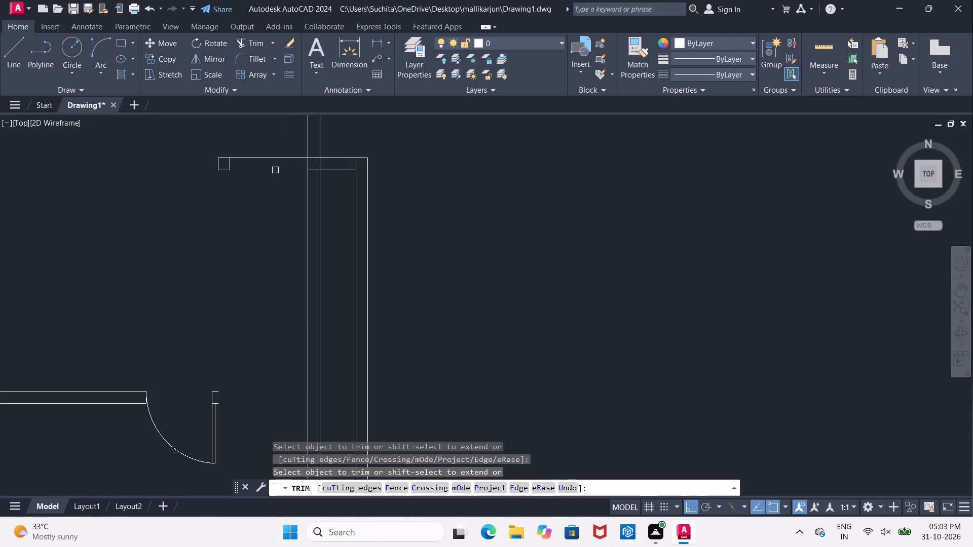
click(274, 158)
click(290, 157)
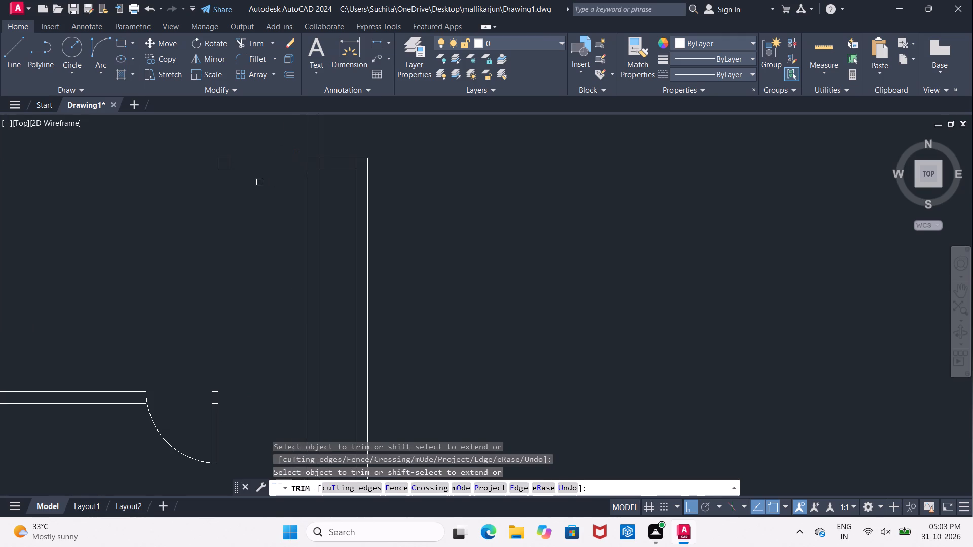
key(Escape)
Erase the leftover square of lines at the old wall's top corner.
drag(190, 142, 209, 164)
click(261, 209)
key(Delete)
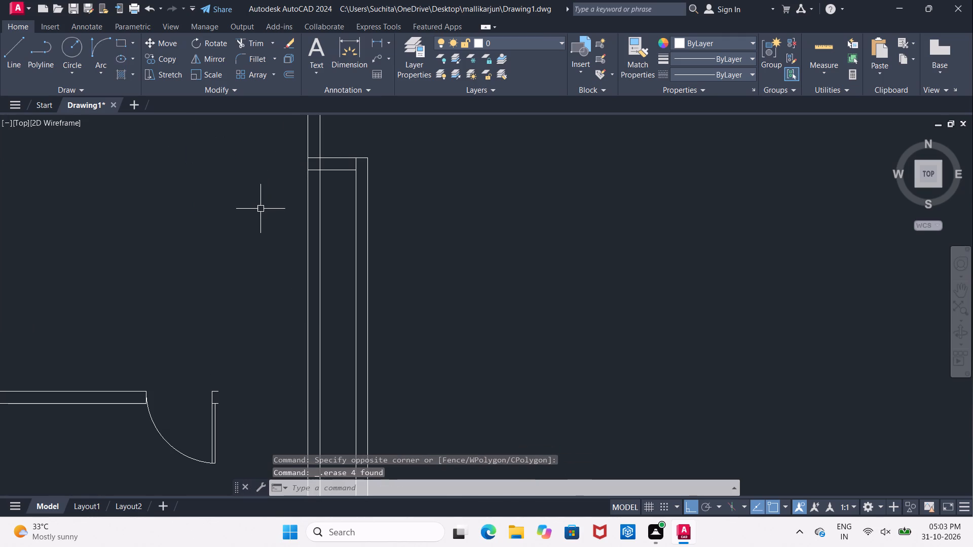
Move the top room's south door, with its jambs and swing arc, 2'-5 1/2" east against the extended east wall.
scroll(260, 208, down, 3)
scroll(152, 267, up, 1)
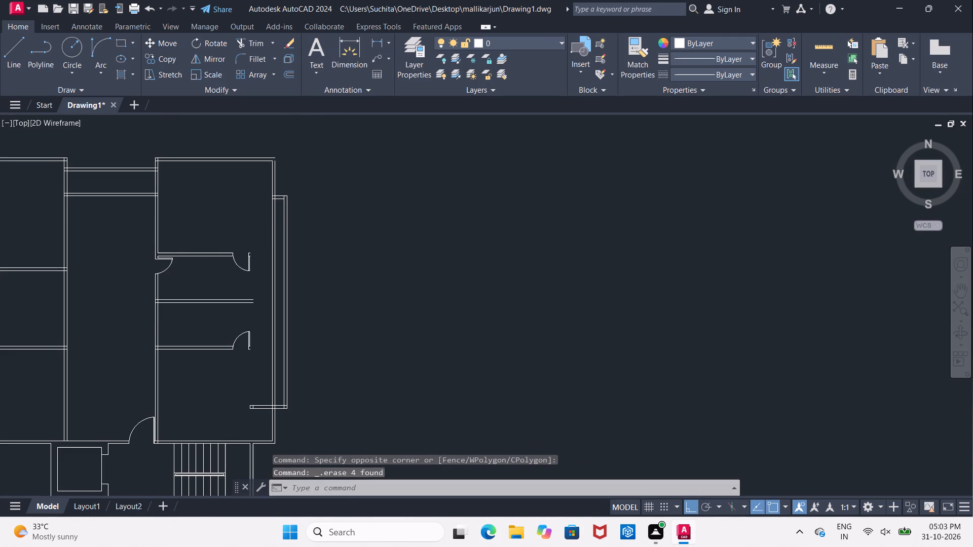
scroll(245, 244, up, 2)
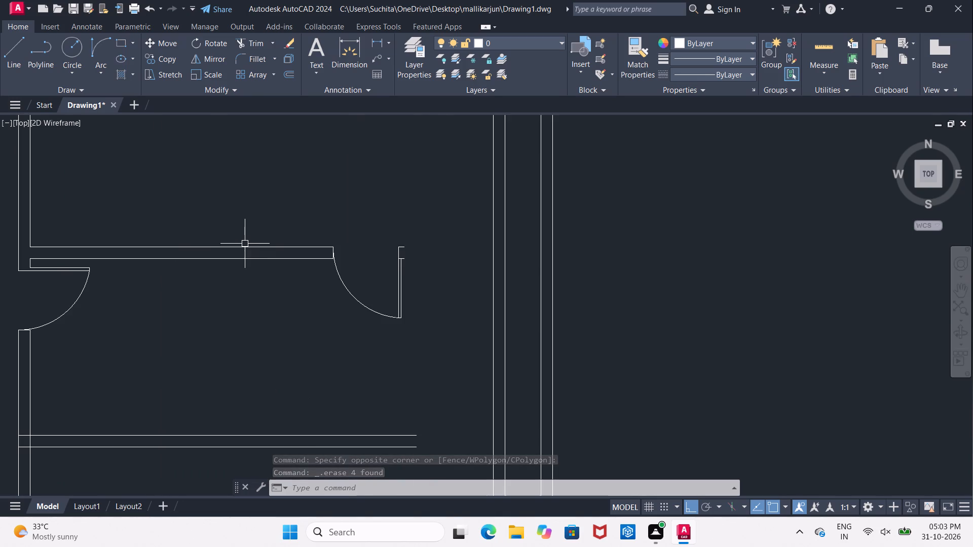
drag(320, 231, 325, 246)
click(415, 336)
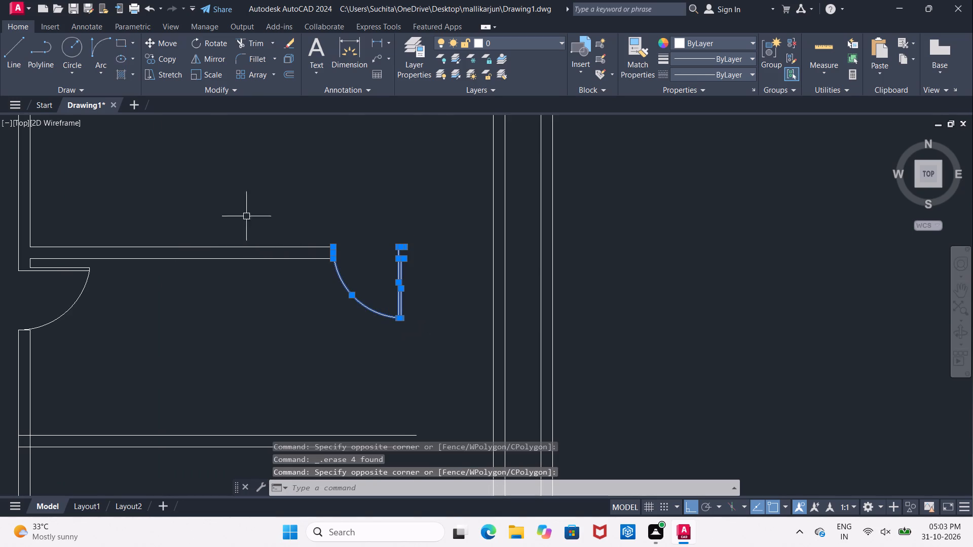
click(159, 47)
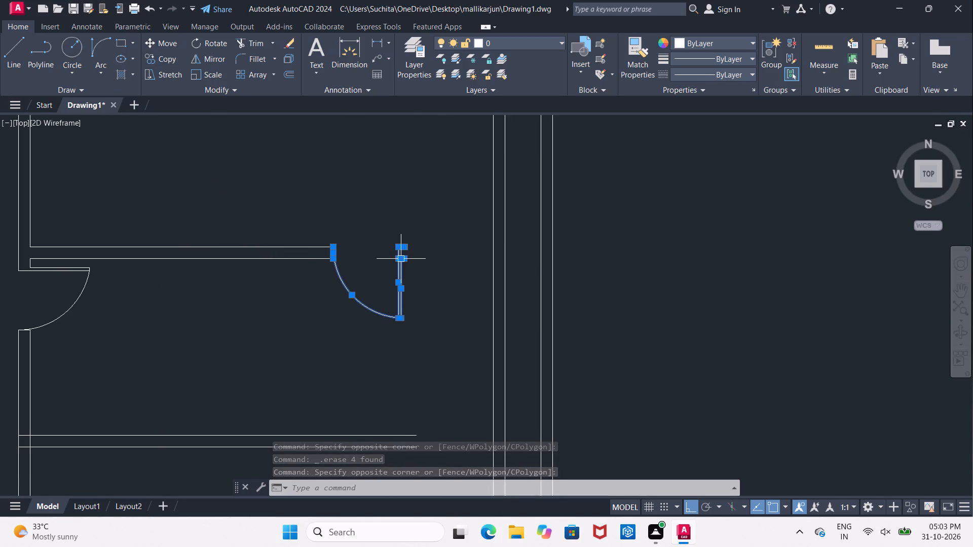
click(171, 47)
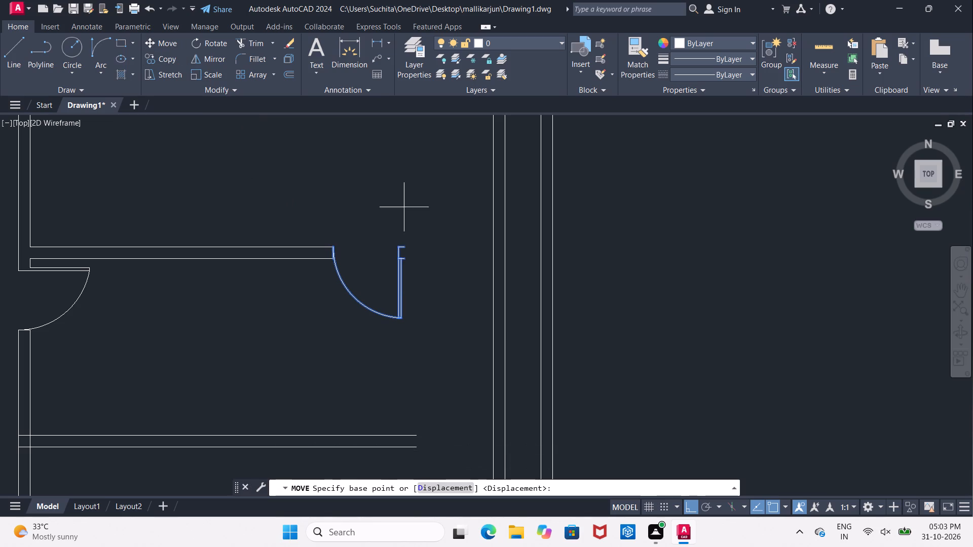
drag(613, 324, 626, 330)
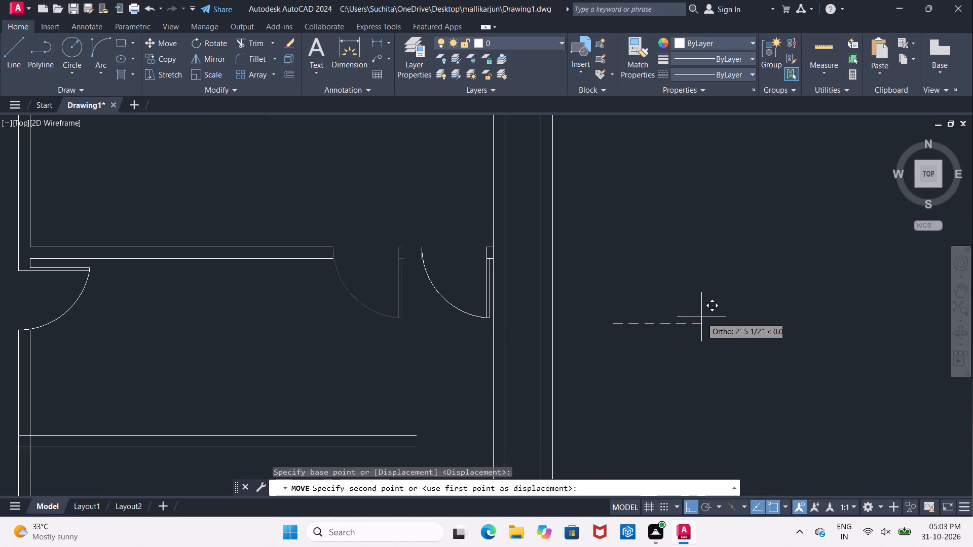
click(701, 317)
middle_drag(368, 326, 417, 329)
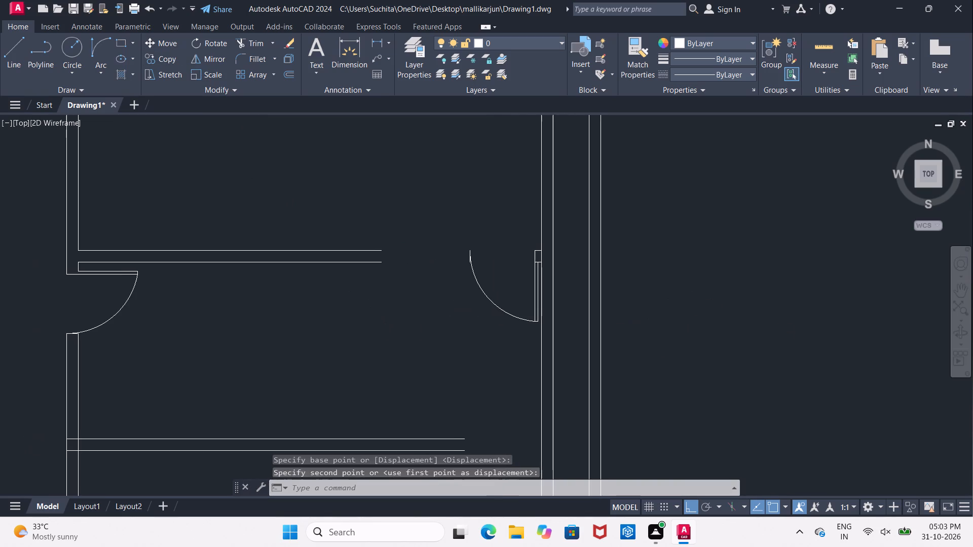
key(Escape)
Extend both lines of the top room's south partition east to the moved door's jamb.
text(EX)
key(space)
key(space)
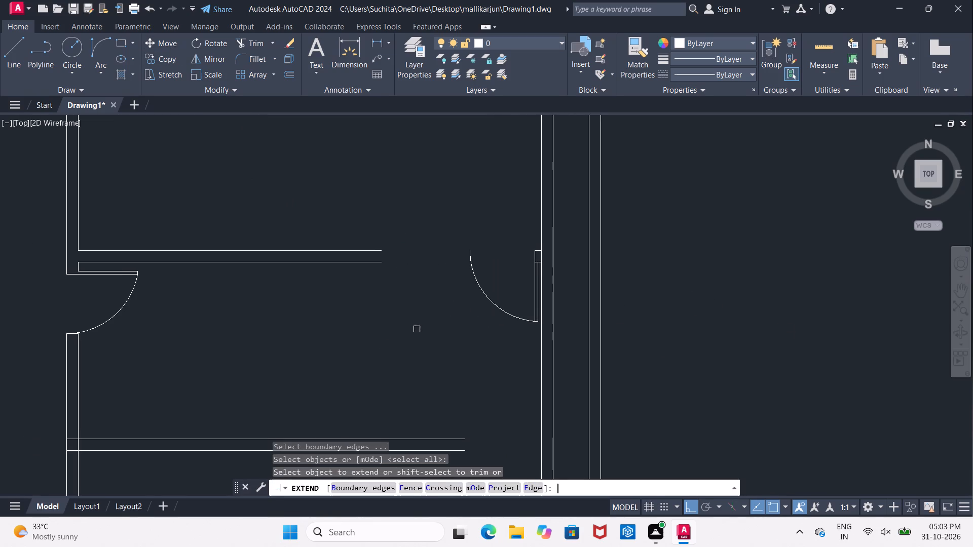
click(367, 250)
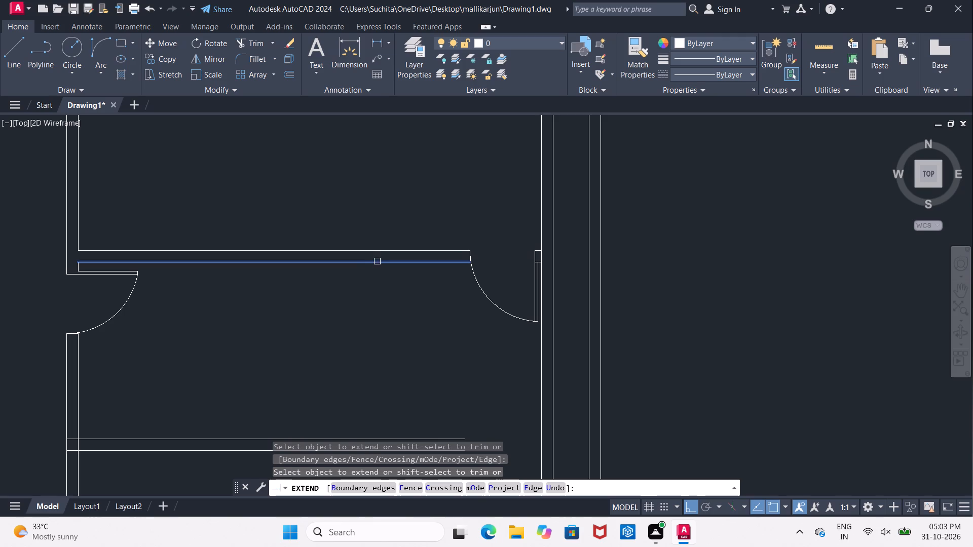
click(377, 262)
middle_drag(282, 318, 350, 320)
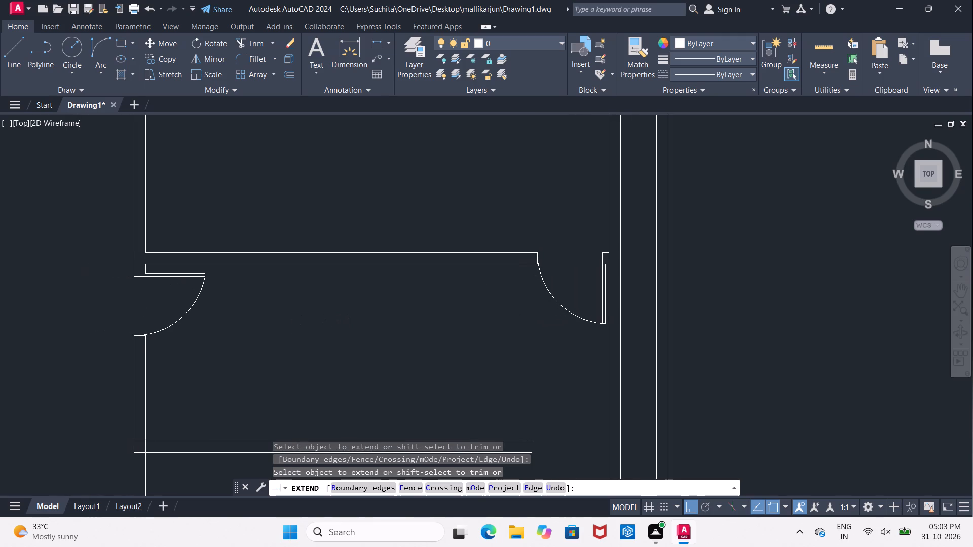
key(Escape)
Offset the inner line of the extended east wall 5' to the west through the east-side rooms.
scroll(350, 320, down, 1)
middle_drag(350, 320, 297, 326)
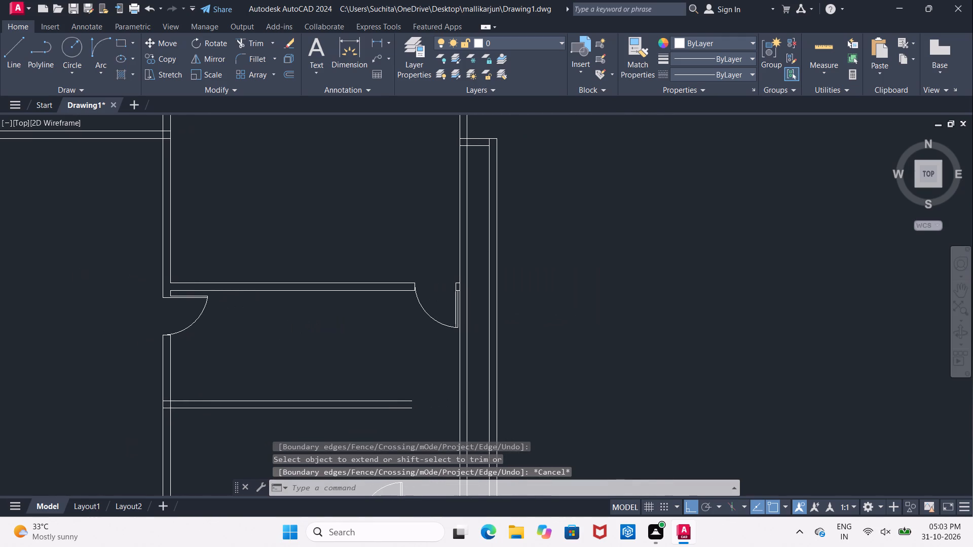
key(o)
key(Return)
key(5)
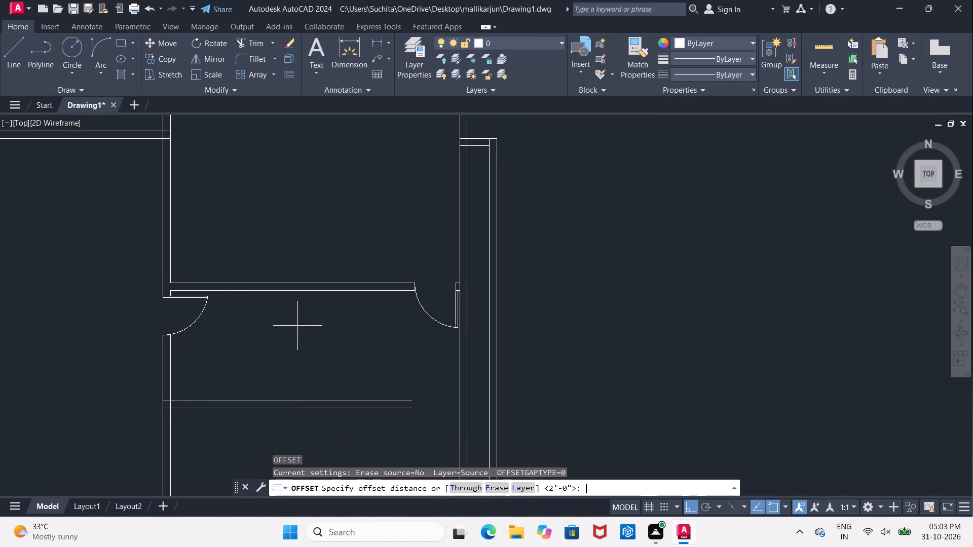
key(apostrophe)
key(Return)
click(459, 361)
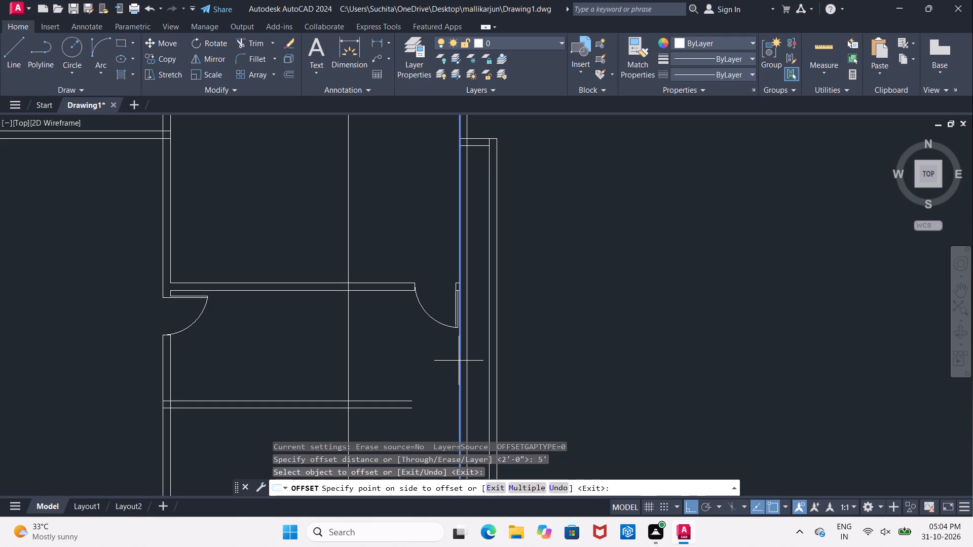
click(285, 375)
key(Return)
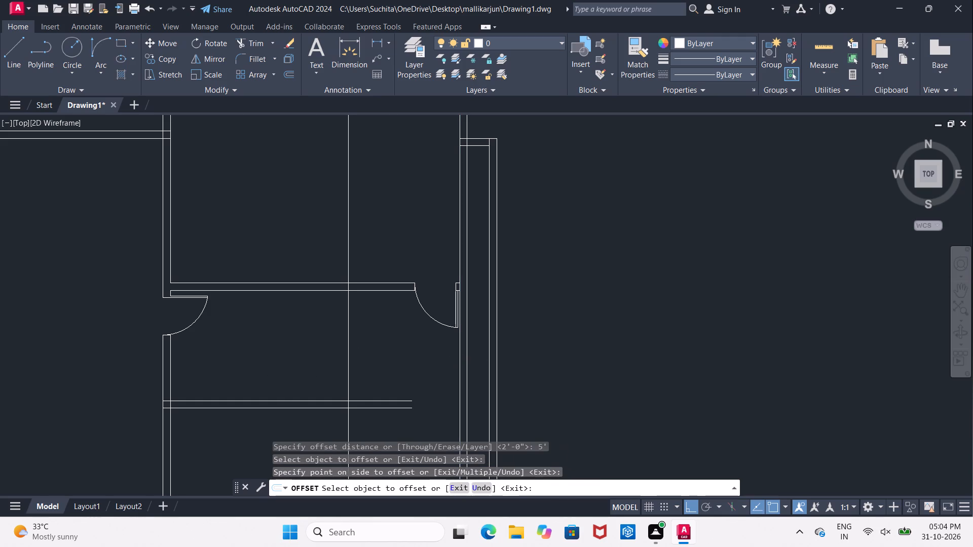
Offset the new partition line 4" to the west to give the partition its second face.
key(Return)
text(4")
key(Return)
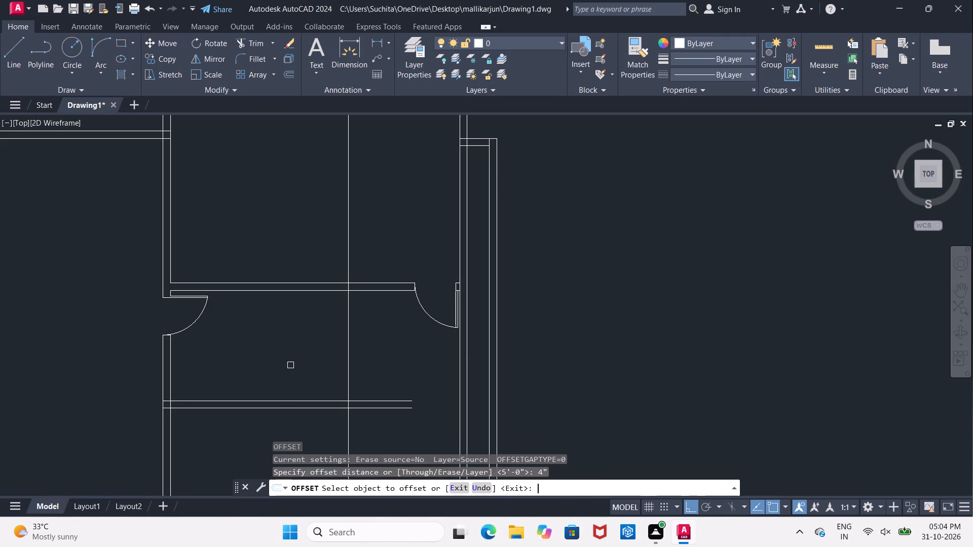
click(349, 368)
click(306, 367)
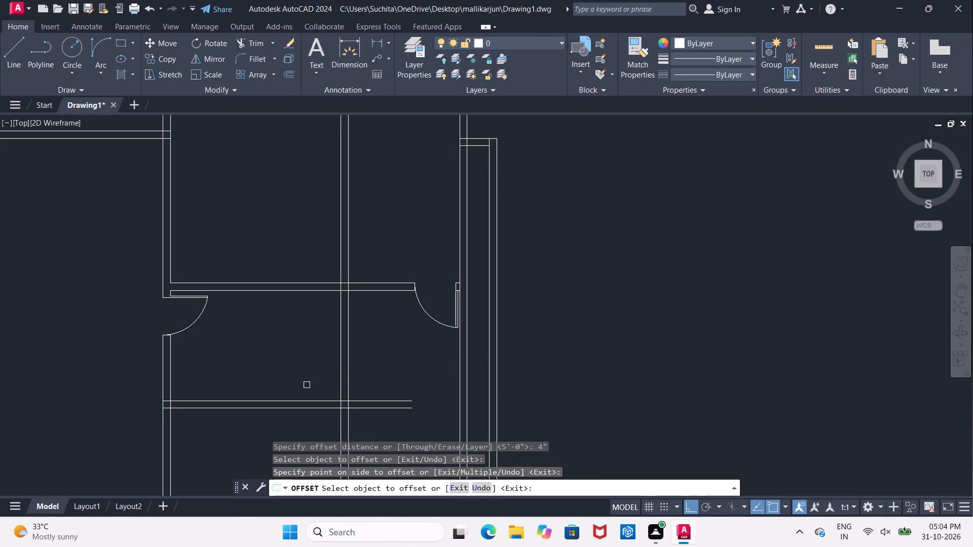
key(Escape)
Move the door in the west wall, below the top room's south partition, east onto the new partition's west line.
drag(154, 290, 155, 295)
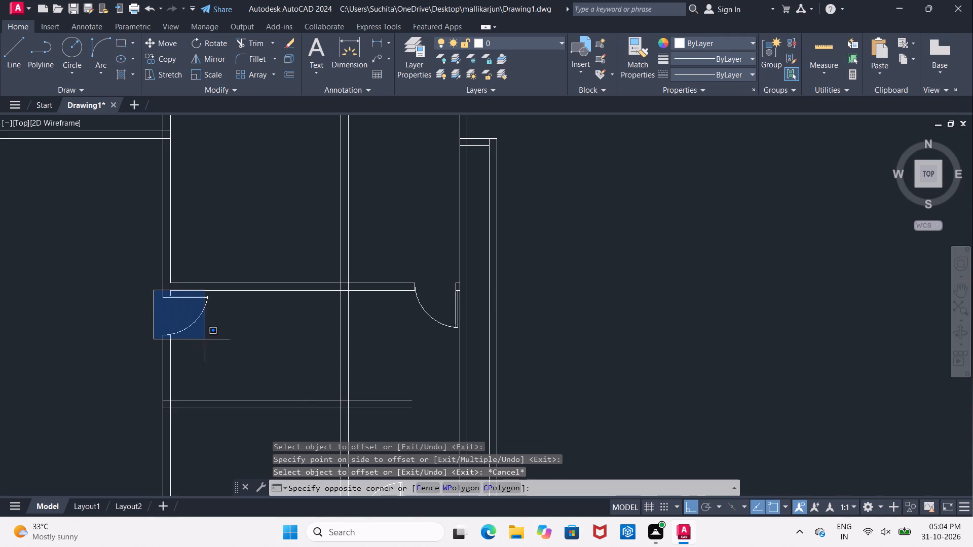
click(212, 343)
drag(169, 43, 169, 47)
click(171, 289)
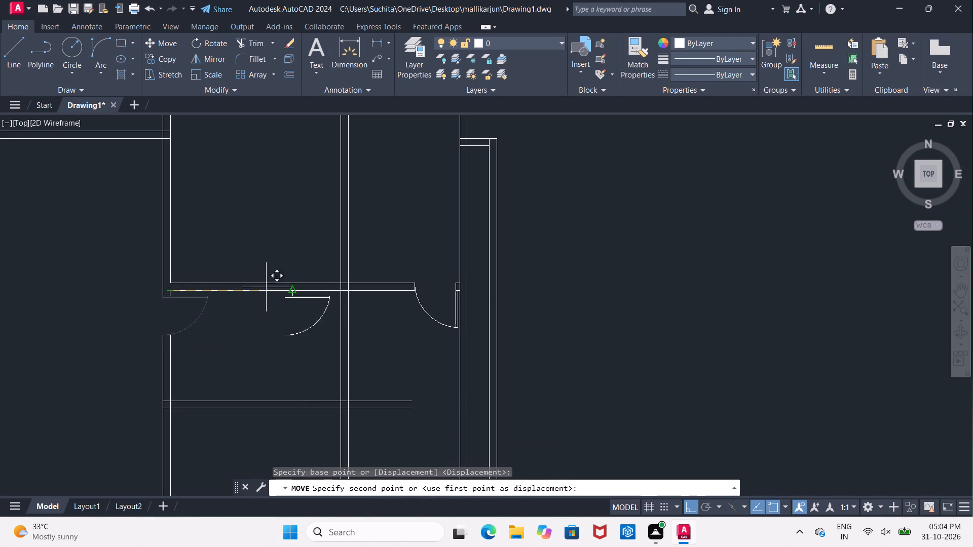
click(341, 289)
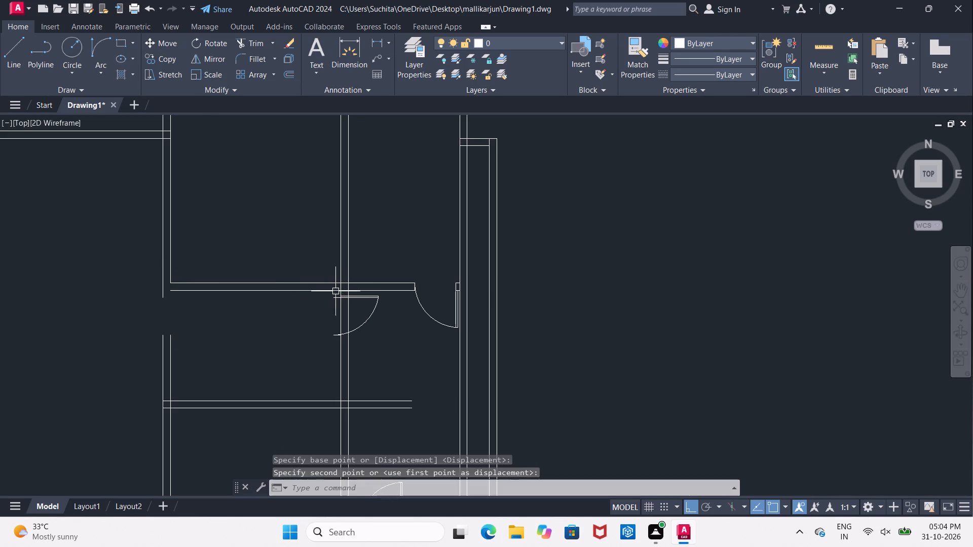
Shift the moved door one wall thickness east so its west jamb ends meet the new partition's west line.
scroll(292, 320, up, 1)
scroll(358, 321, up, 1)
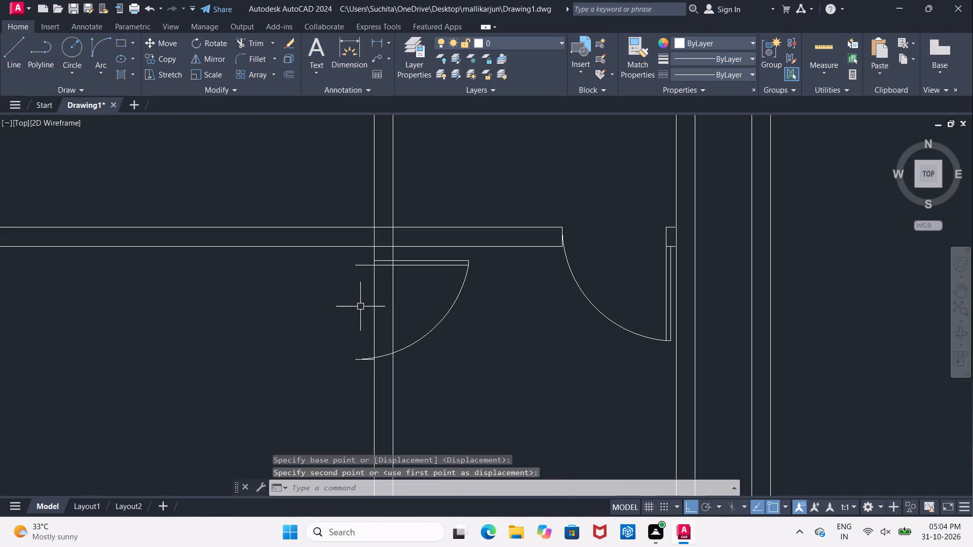
scroll(360, 306, down, 2)
scroll(361, 305, up, 3)
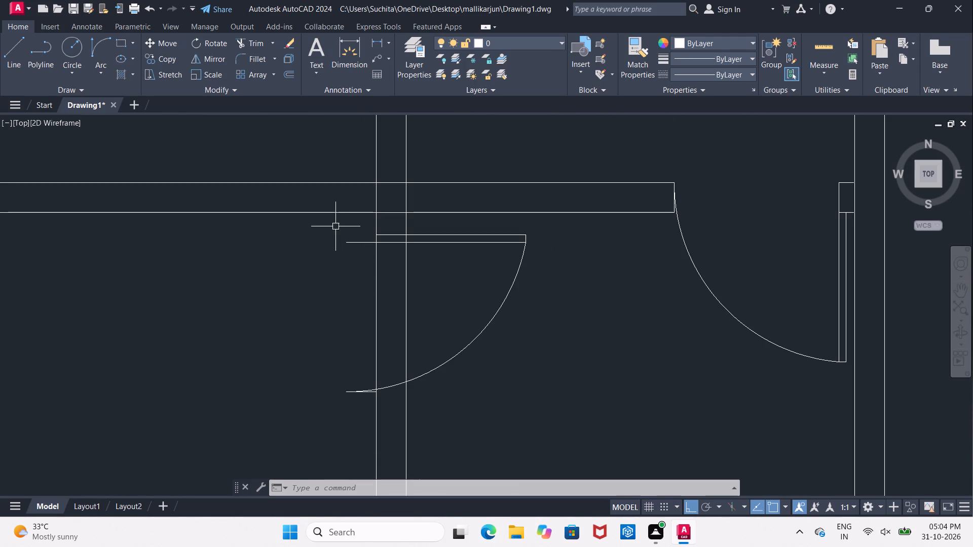
drag(334, 225, 336, 238)
click(539, 407)
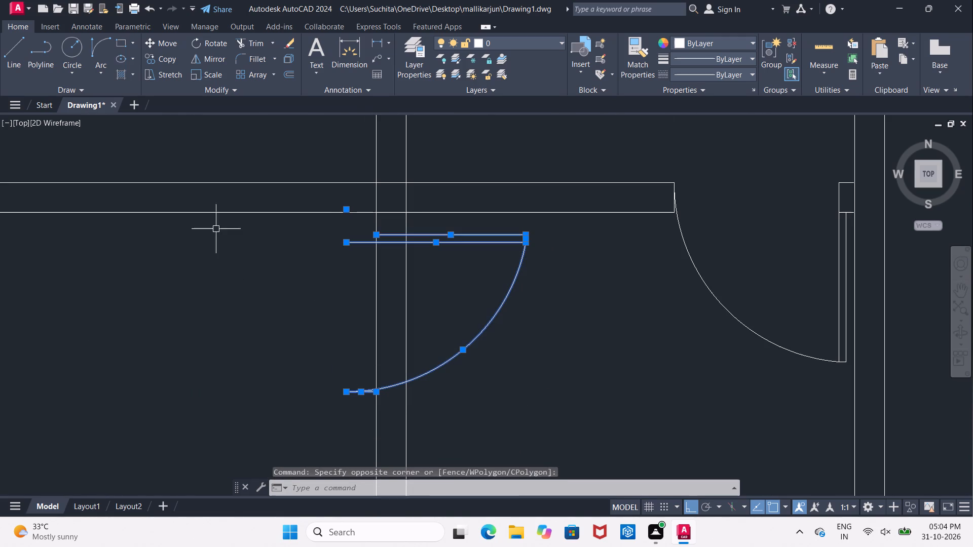
click(151, 47)
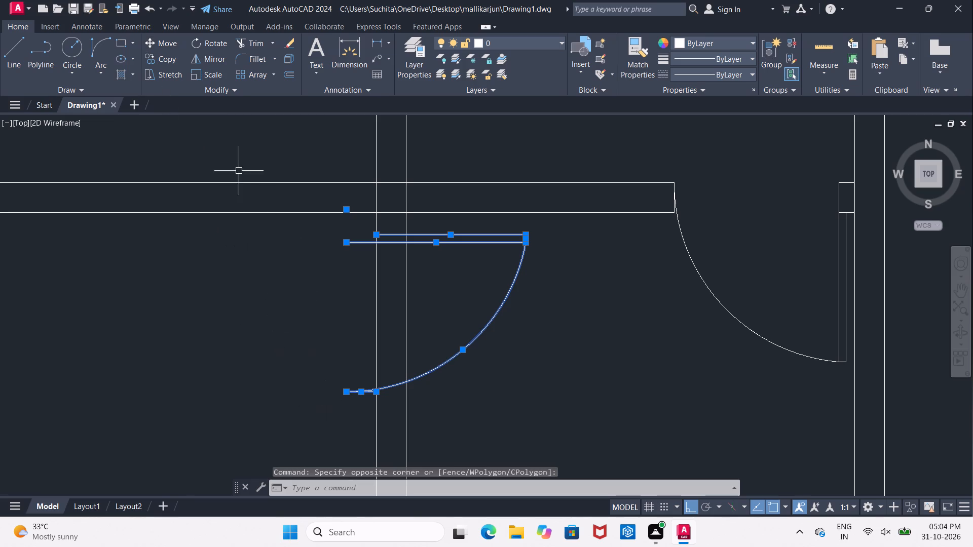
drag(162, 43, 163, 48)
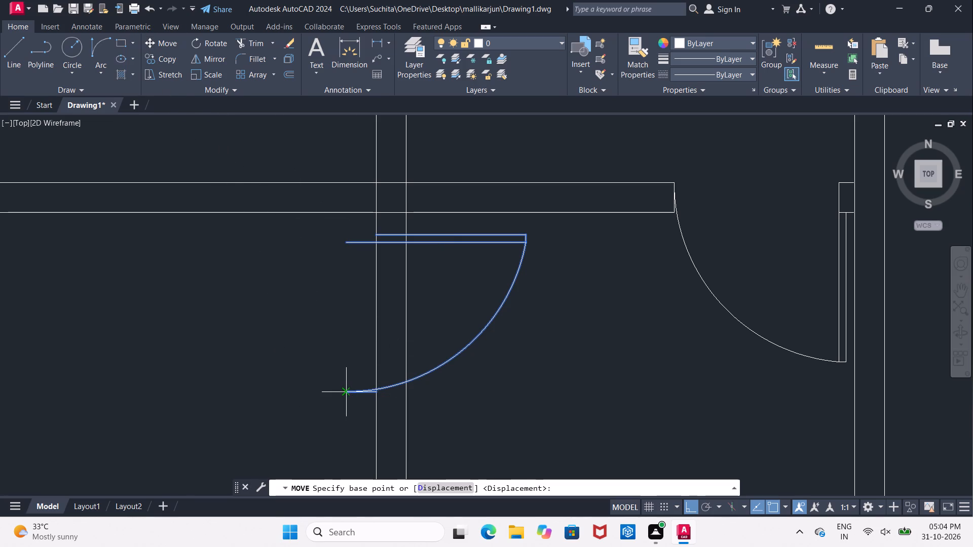
click(346, 392)
click(375, 393)
scroll(329, 360, down, 2)
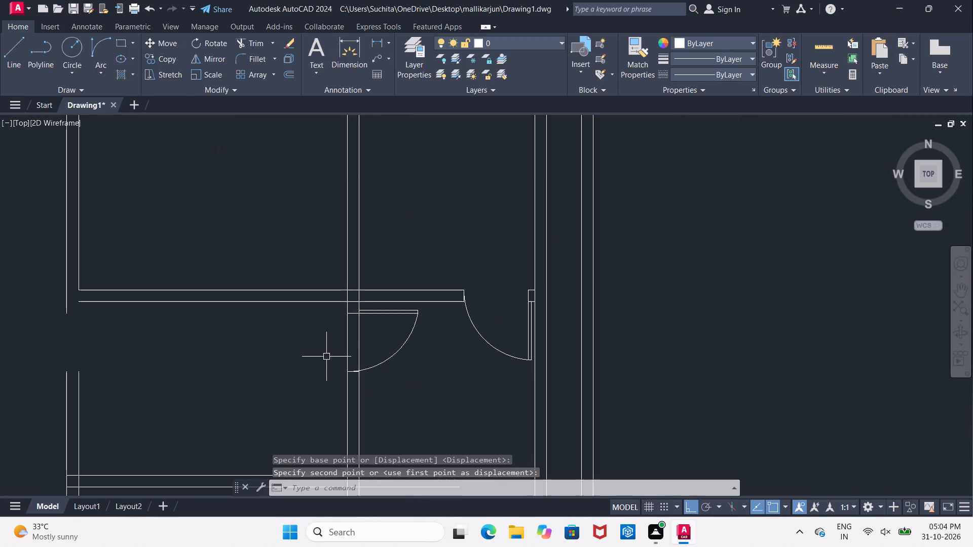
Examine the east-side rooms around the new partition, the old door opening and the lower partitions.
middle_drag(116, 328, 257, 351)
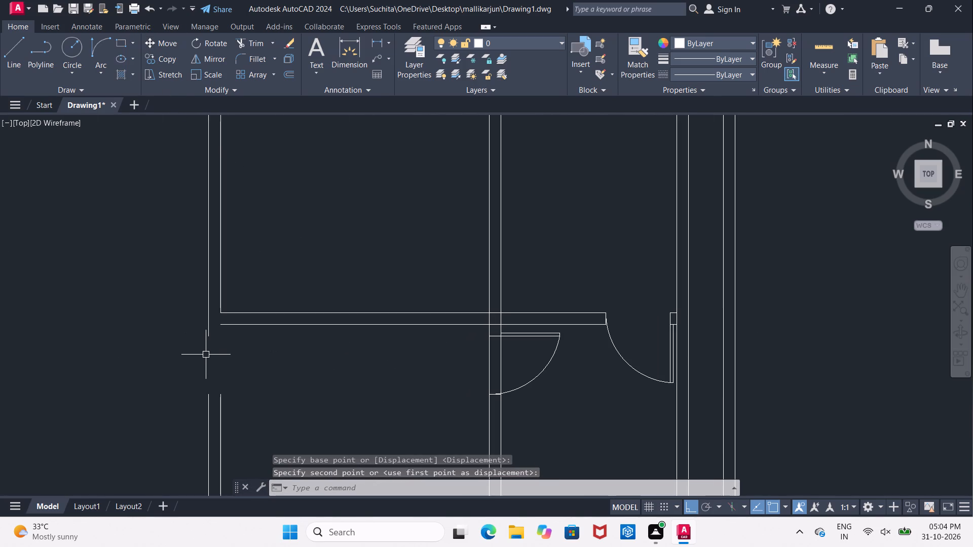
key(Escape)
scroll(230, 357, down, 1)
middle_drag(222, 335, 212, 288)
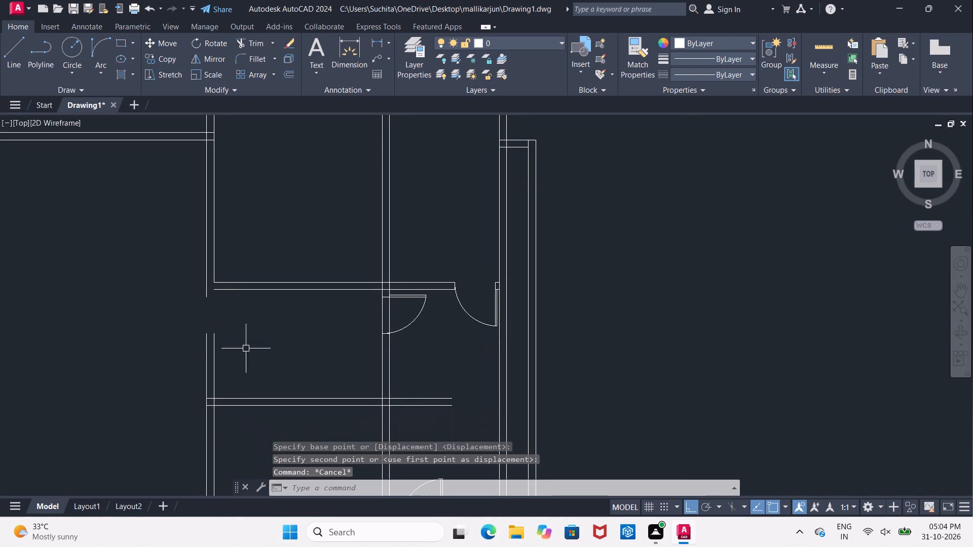
scroll(306, 390, down, 1)
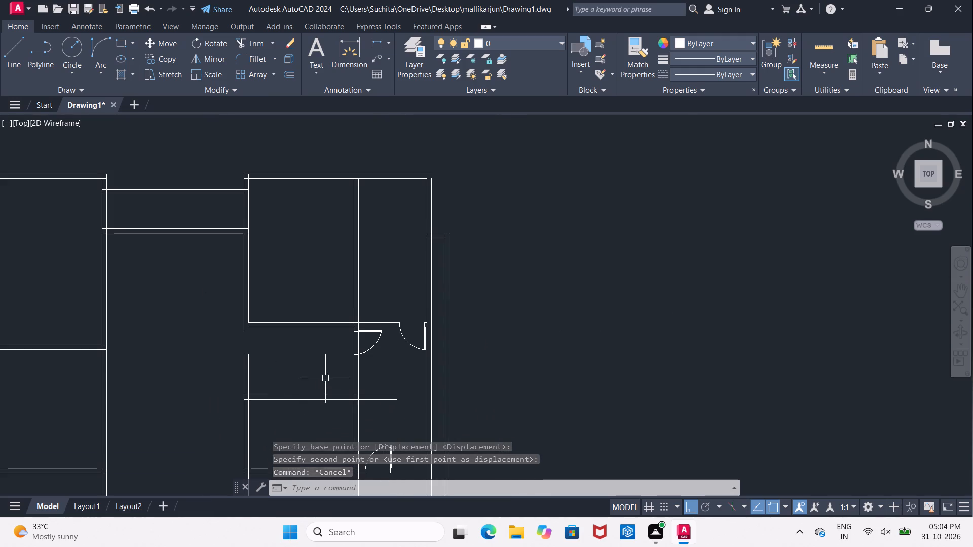
scroll(384, 388, down, 1)
middle_drag(384, 388, 347, 360)
scroll(347, 360, up, 1)
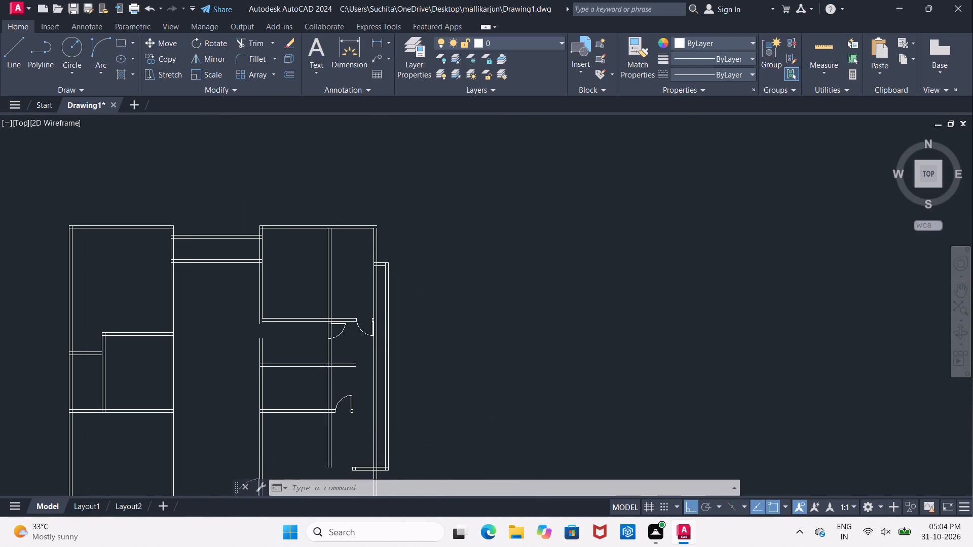
scroll(347, 360, up, 1)
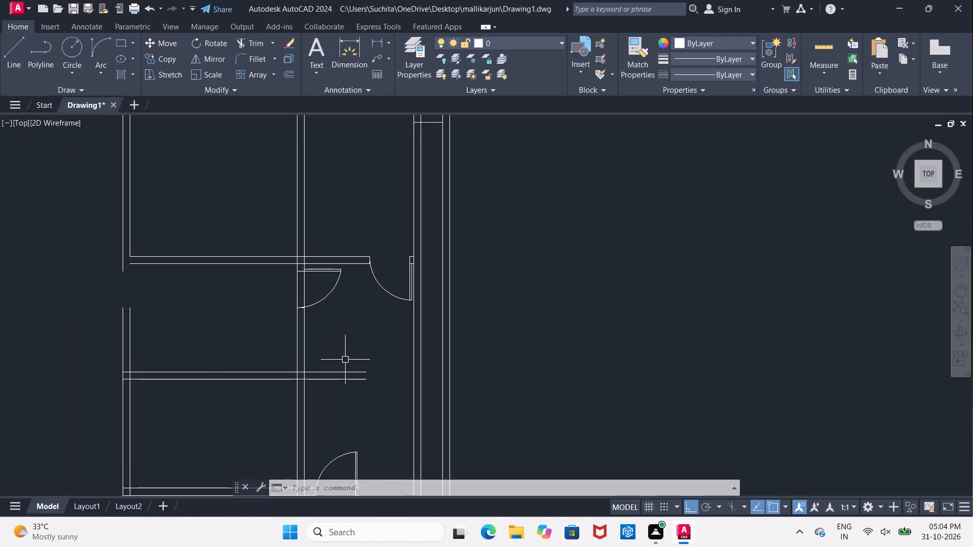
scroll(344, 362, down, 3)
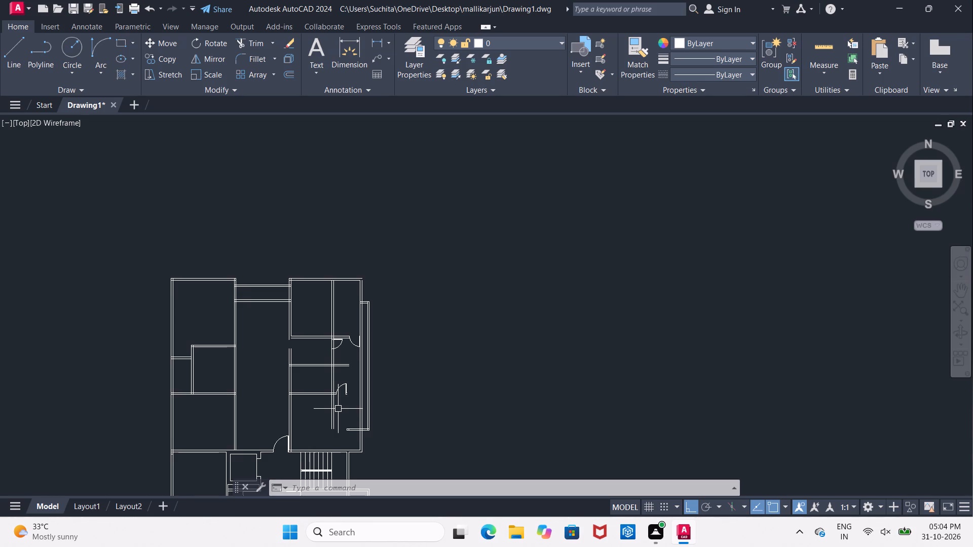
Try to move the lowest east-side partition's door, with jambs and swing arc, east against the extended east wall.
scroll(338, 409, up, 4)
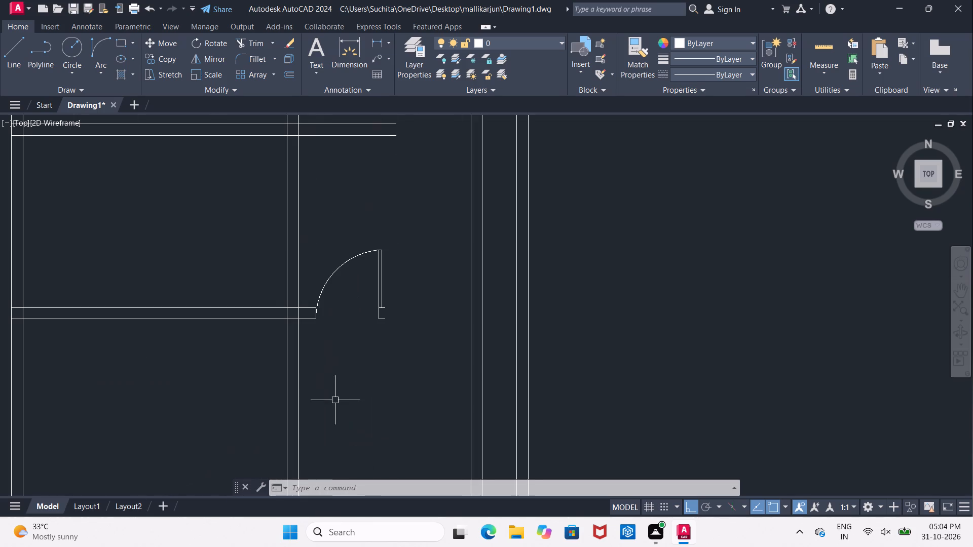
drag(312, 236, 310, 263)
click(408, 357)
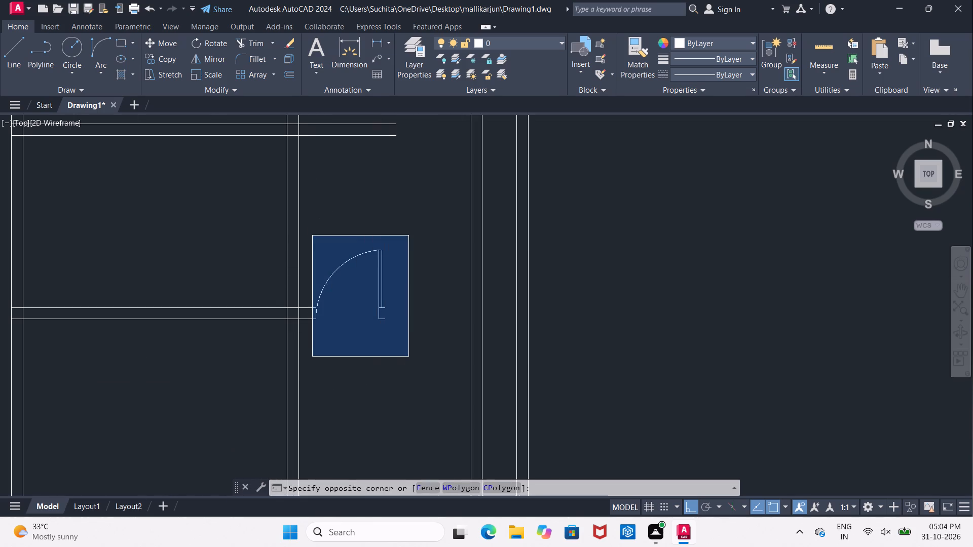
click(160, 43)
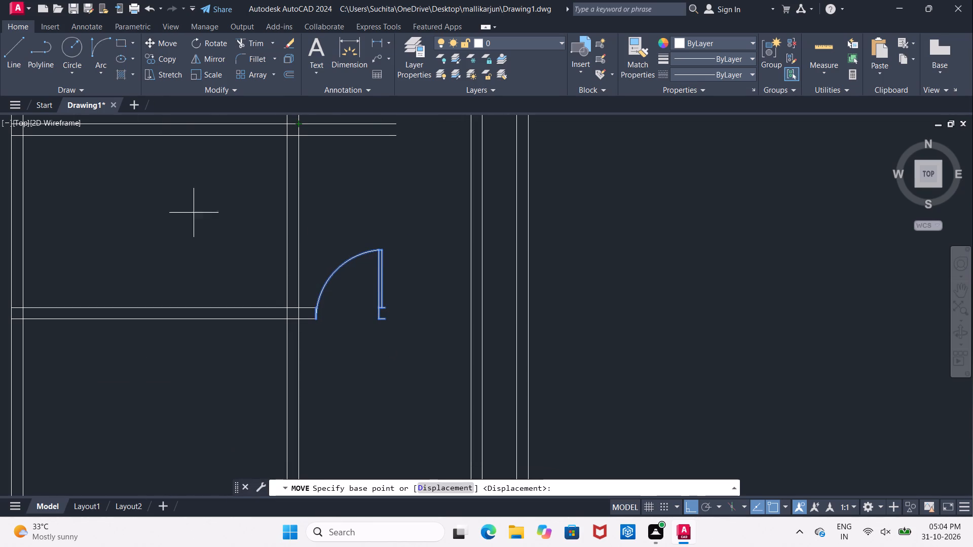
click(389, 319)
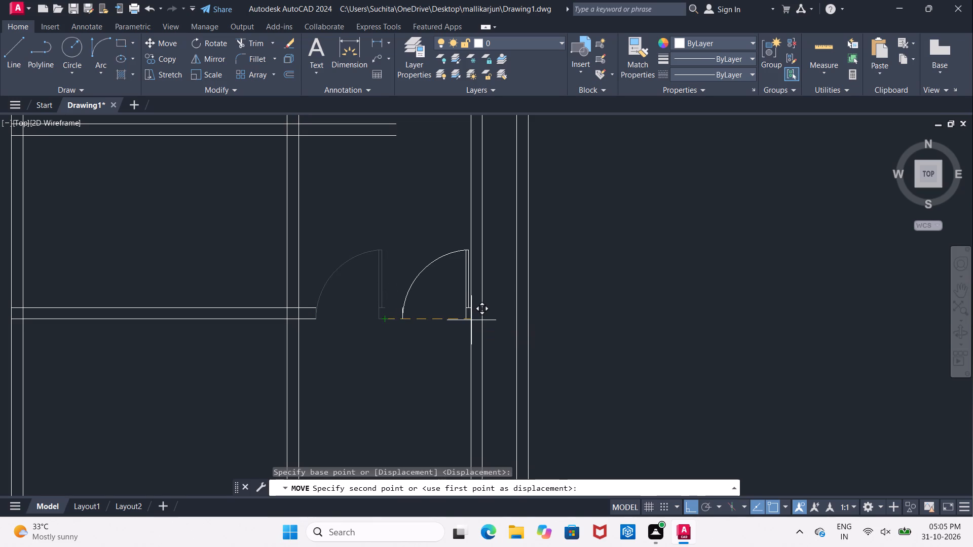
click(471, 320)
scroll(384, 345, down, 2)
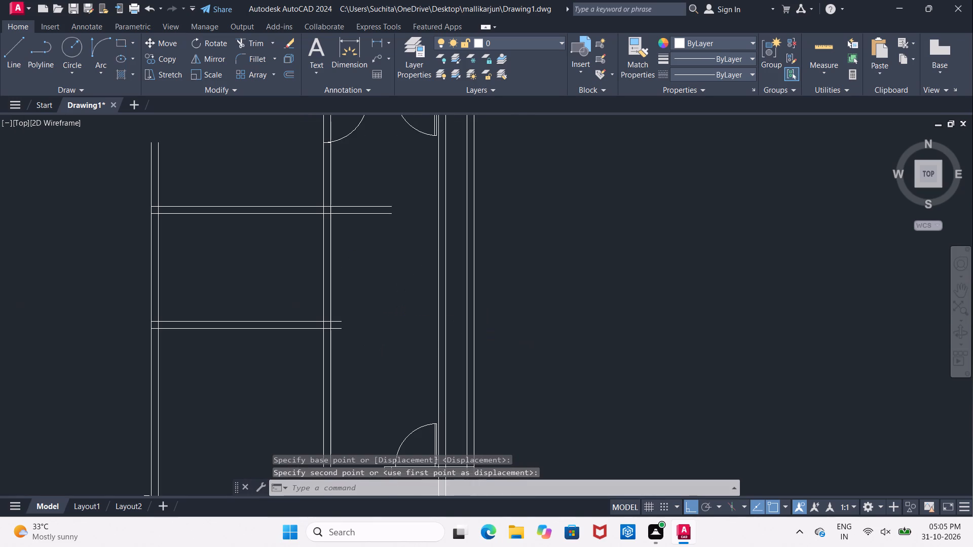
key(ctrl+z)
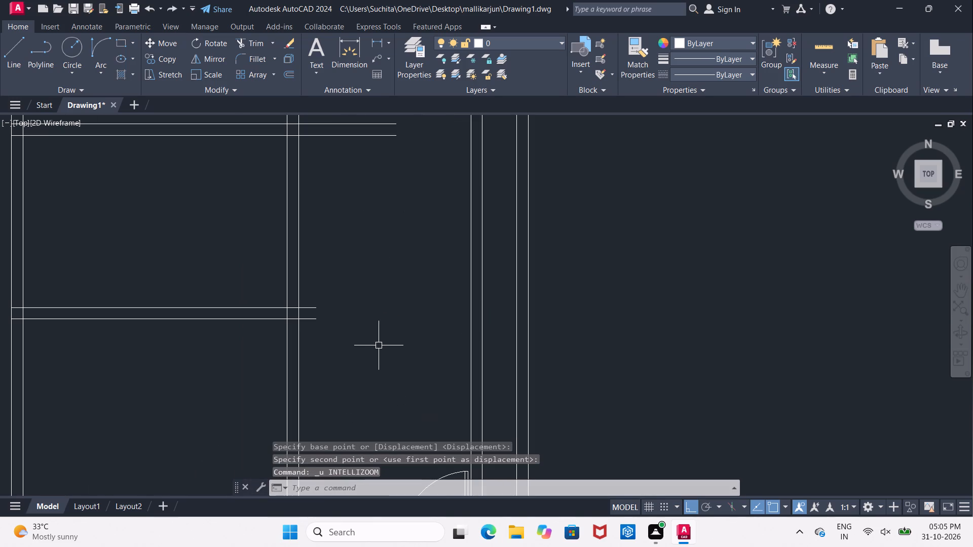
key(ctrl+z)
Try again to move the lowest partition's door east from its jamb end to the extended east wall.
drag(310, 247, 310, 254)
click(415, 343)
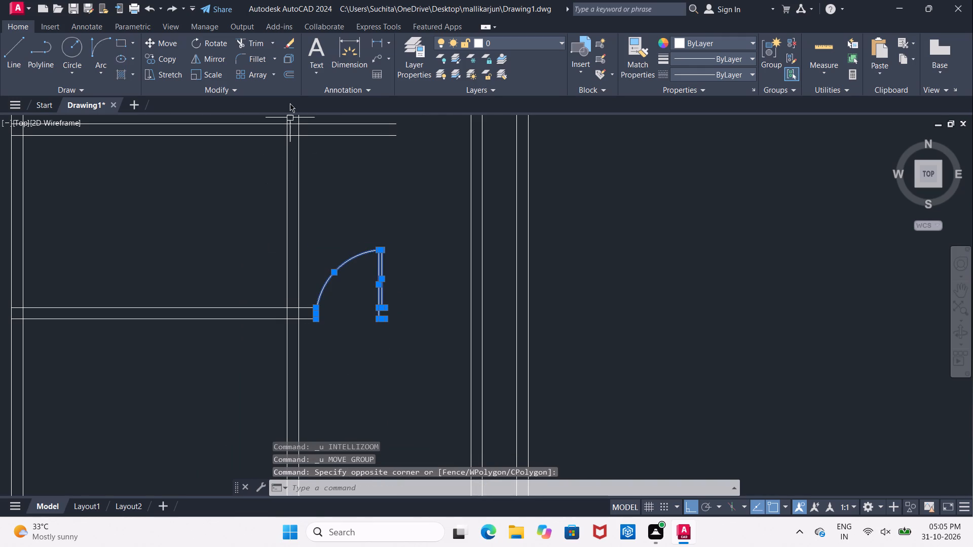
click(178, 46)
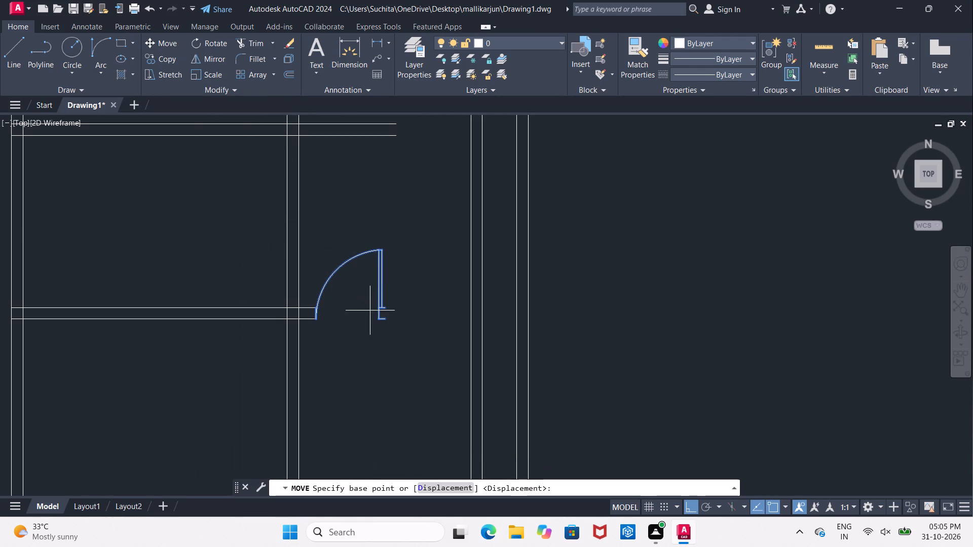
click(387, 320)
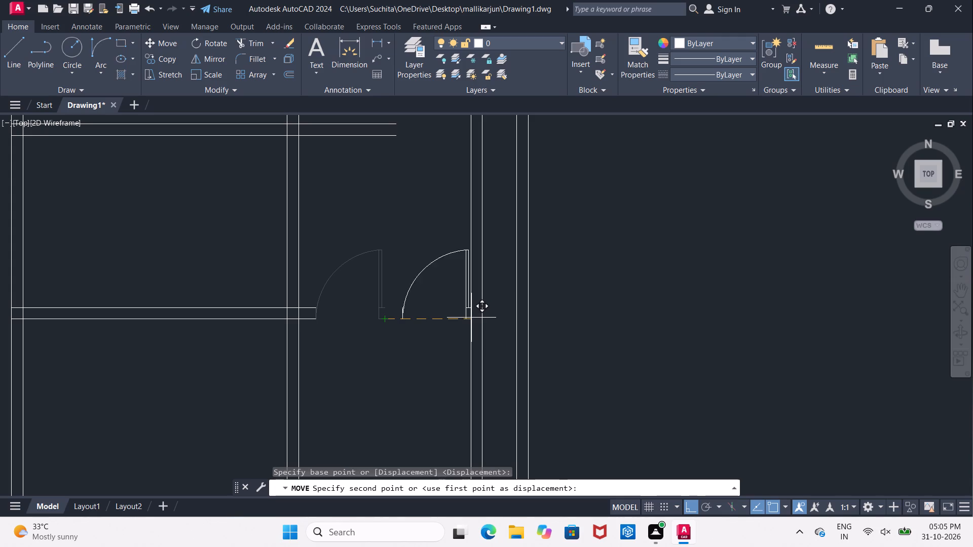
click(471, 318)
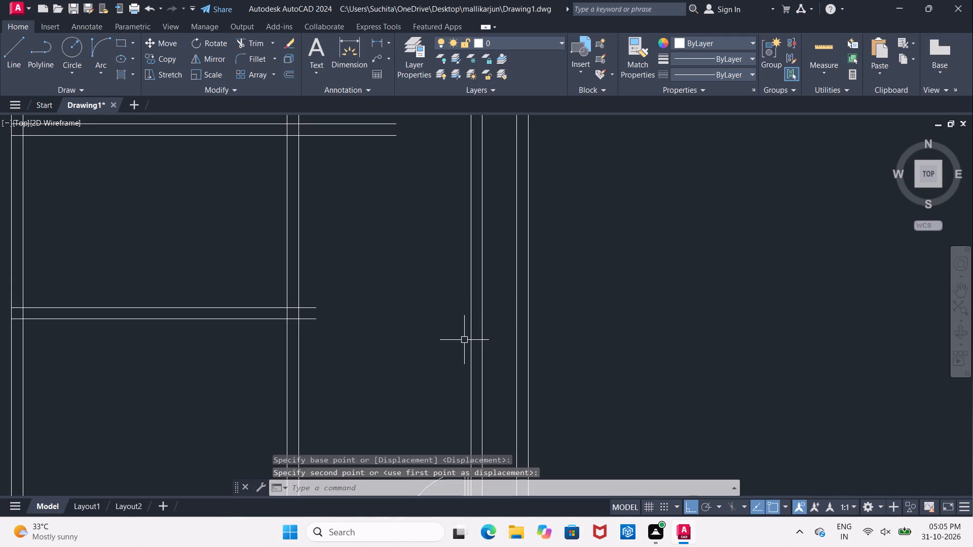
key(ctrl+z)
Move the lowest east-side partition's door, with jambs and swing arc, east from its jamb end to the extended east wall.
click(308, 251)
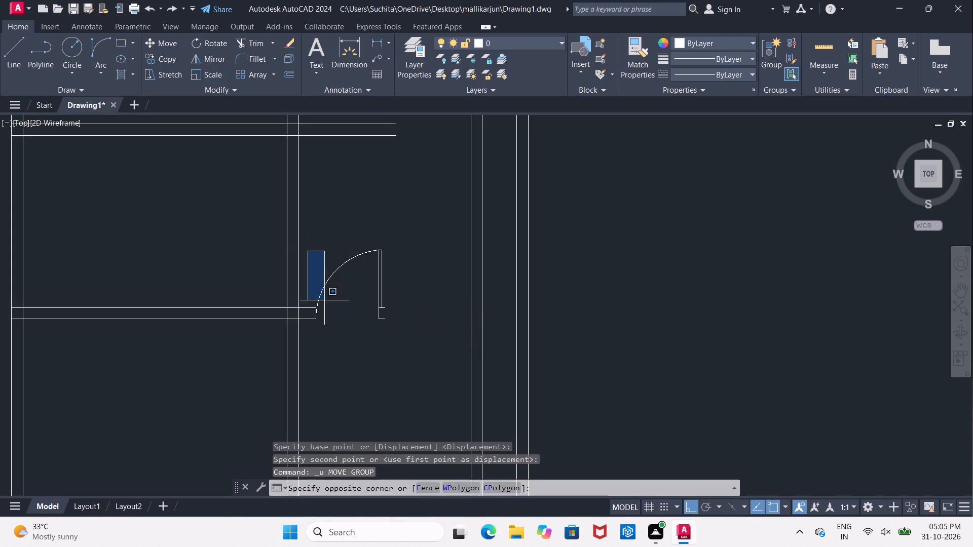
click(407, 343)
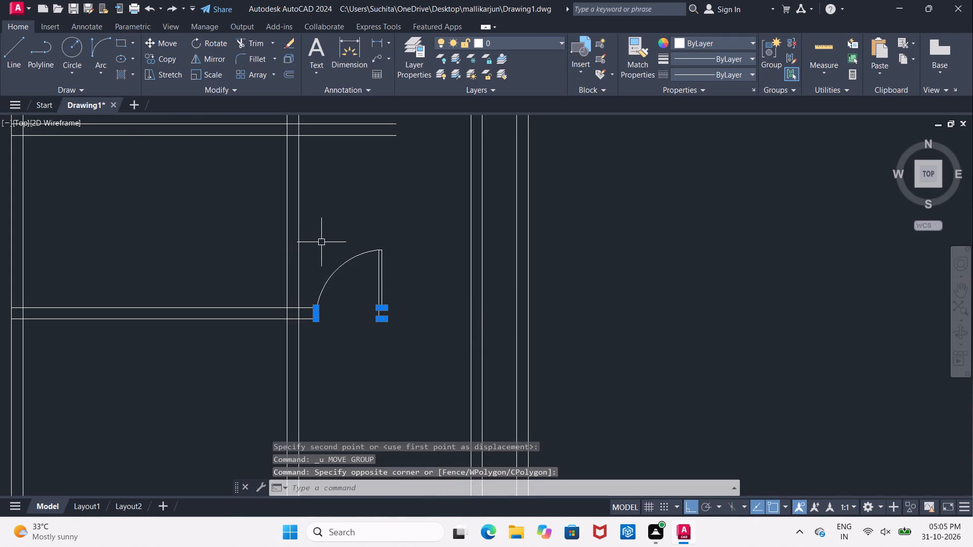
click(319, 240)
click(424, 356)
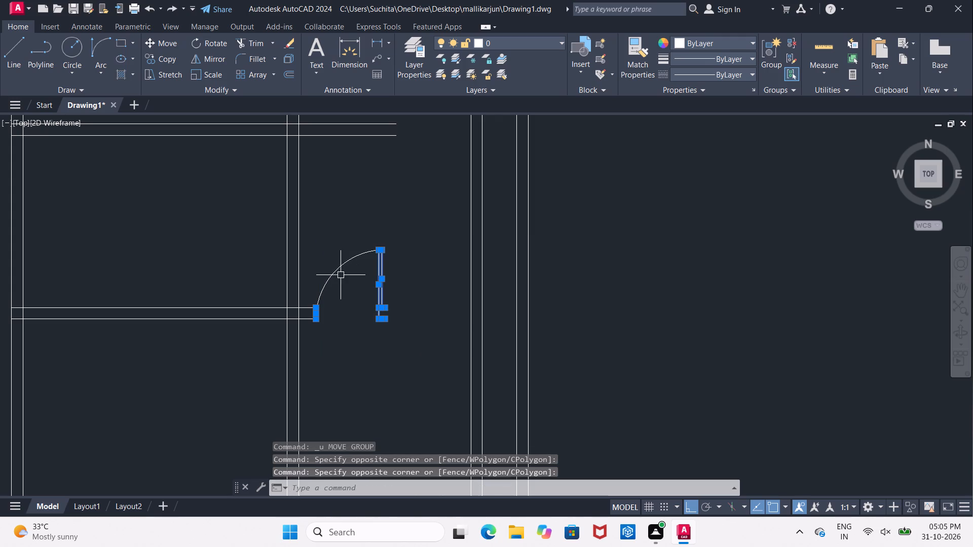
click(338, 271)
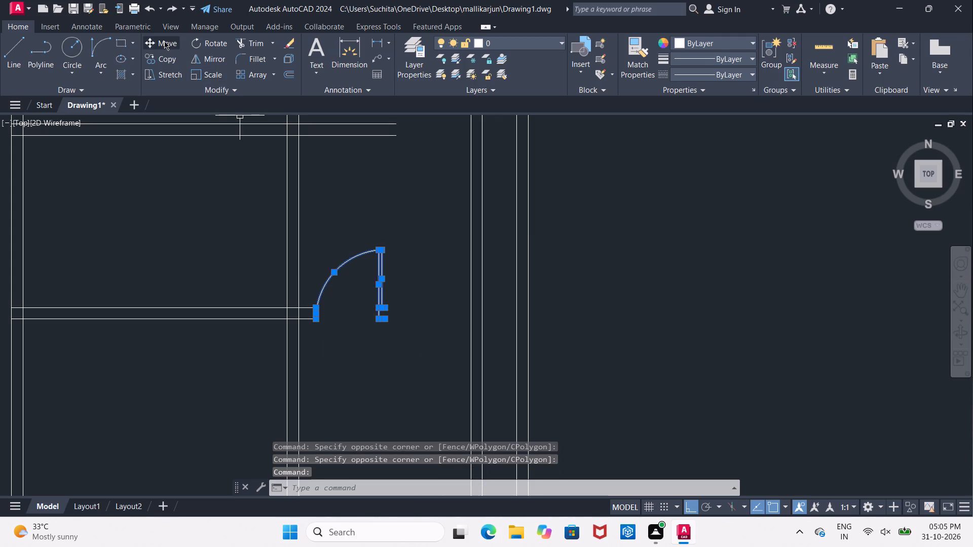
click(164, 41)
middle_drag(383, 340, 368, 322)
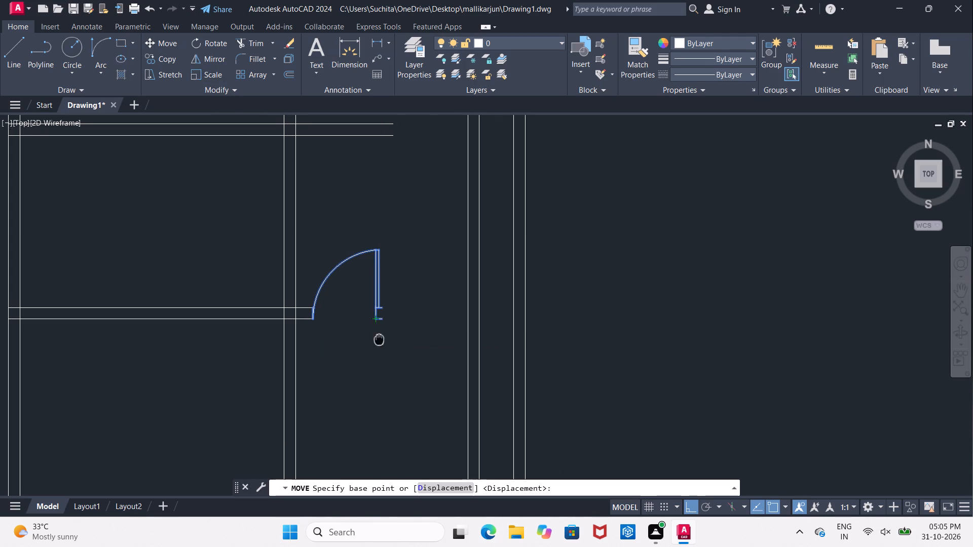
middle_drag(368, 322, 295, 130)
scroll(292, 100, down, 1)
scroll(347, 260, down, 1)
middle_drag(341, 270, 341, 289)
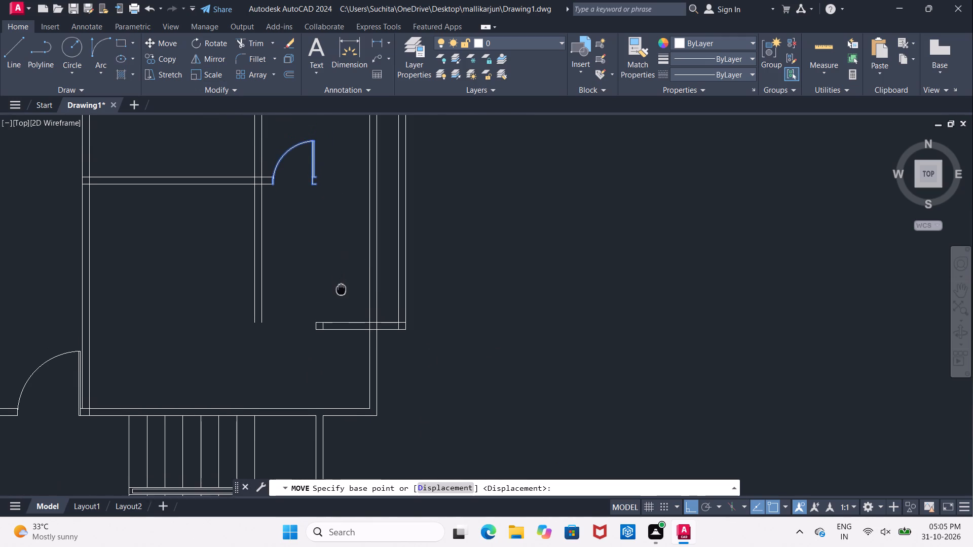
middle_drag(341, 289, 343, 340)
scroll(336, 220, up, 1)
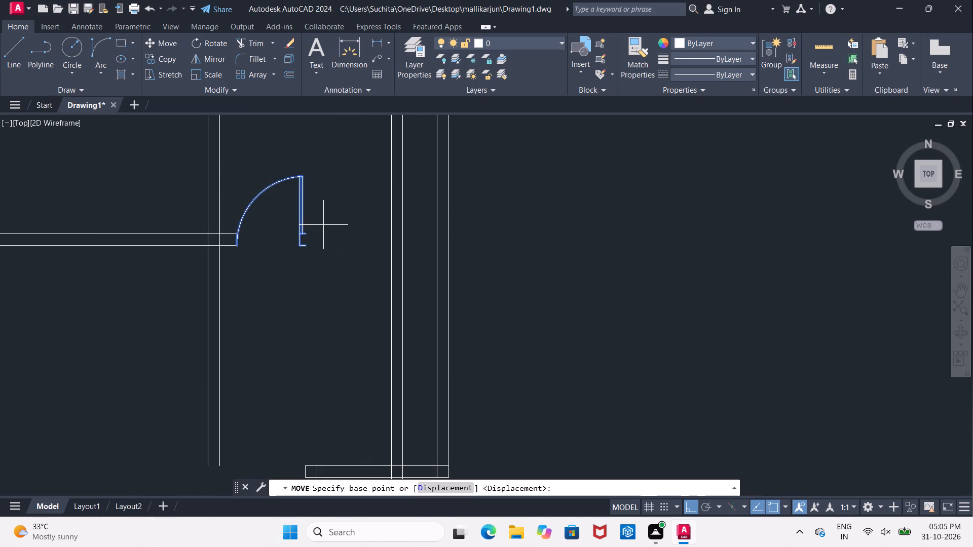
scroll(323, 225, up, 1)
click(294, 261)
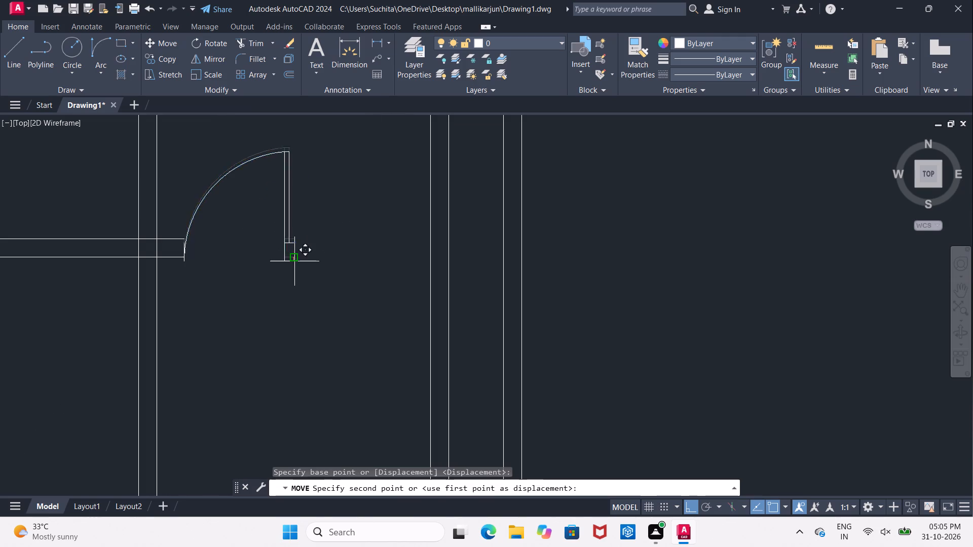
click(432, 264)
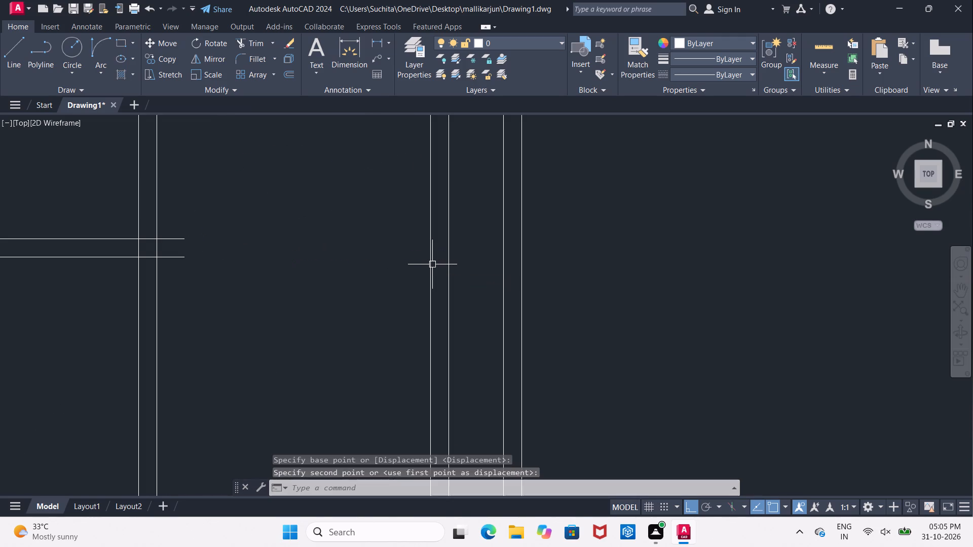
Move the relocated door with its jambs and swing arc about 6'-4" north, level with the lowest east-side partition.
scroll(432, 266, down, 2)
scroll(430, 389, up, 1)
middle_drag(428, 386, 437, 282)
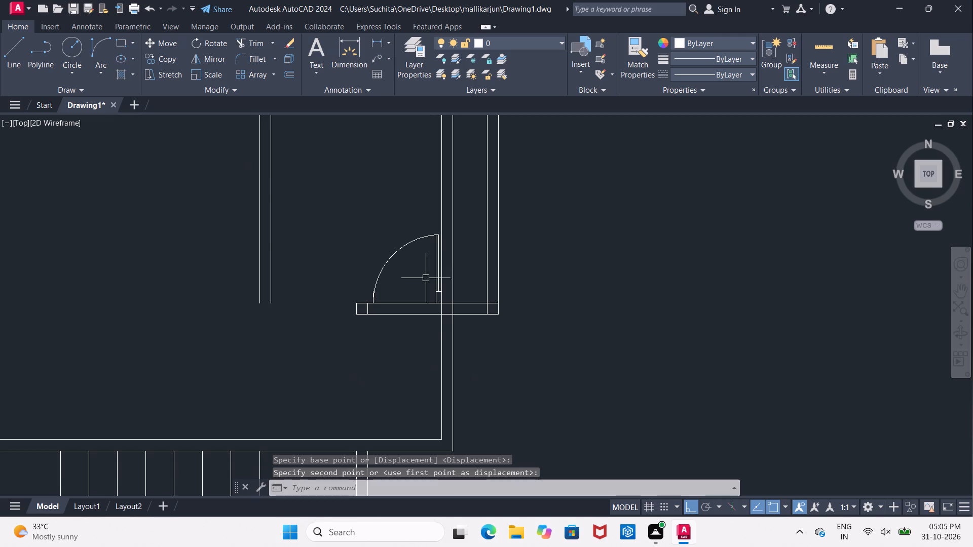
click(362, 238)
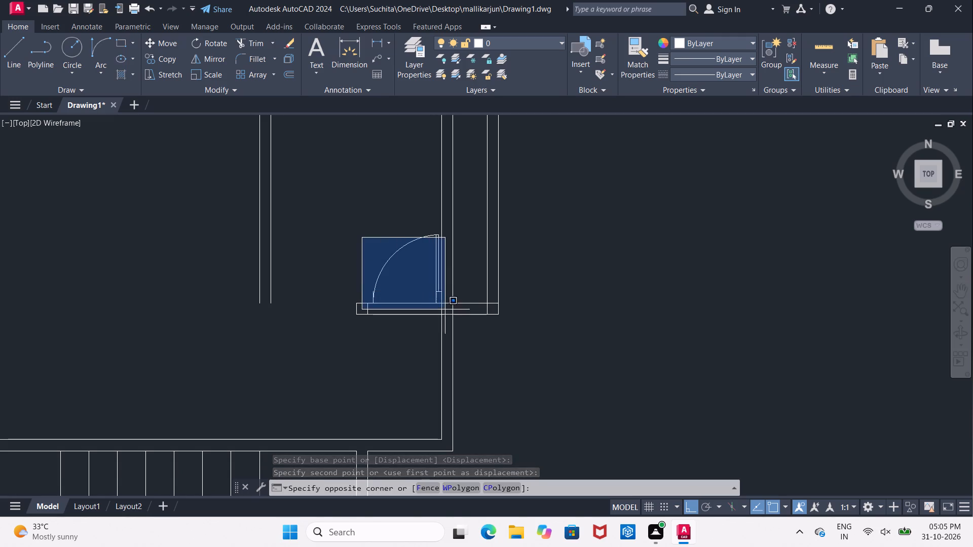
click(463, 306)
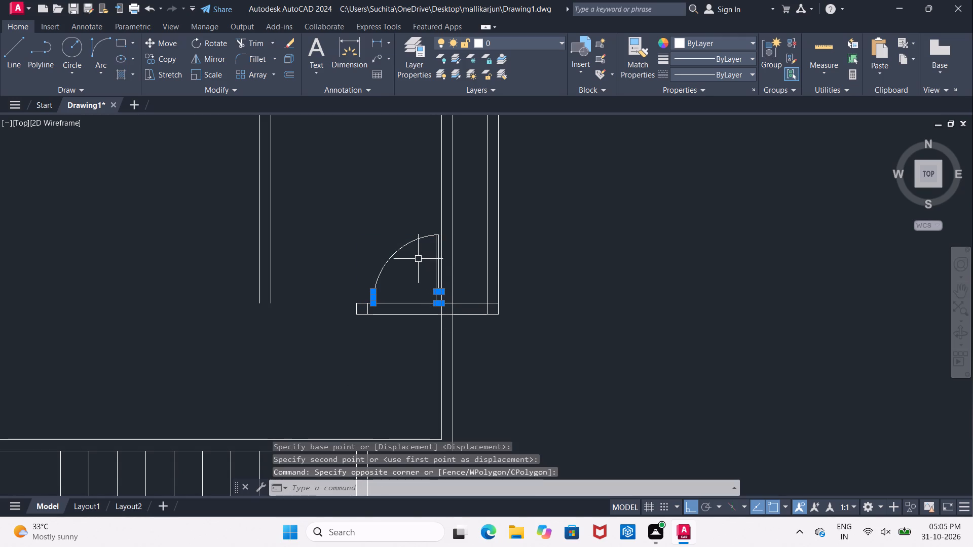
click(402, 249)
scroll(441, 250, up, 2)
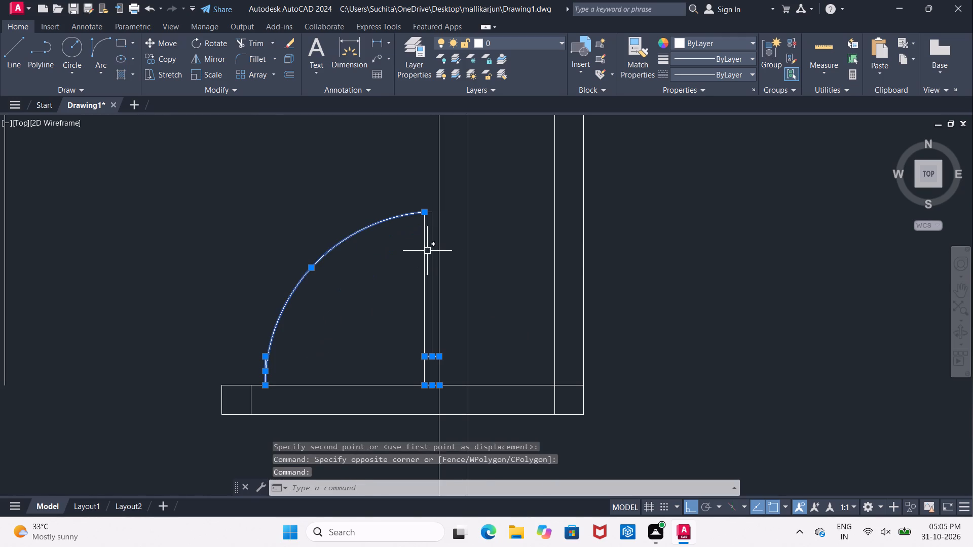
click(425, 251)
click(429, 249)
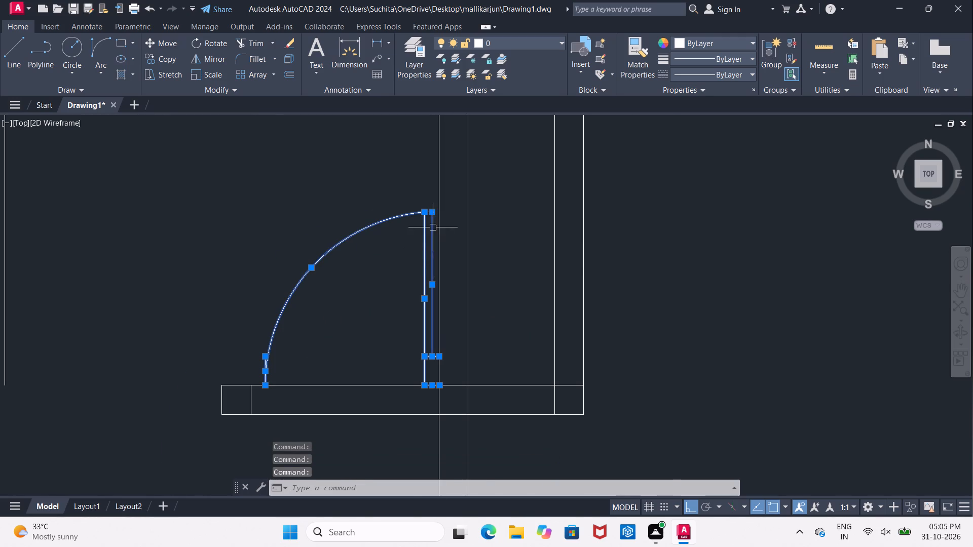
scroll(431, 223, up, 4)
click(422, 196)
click(415, 192)
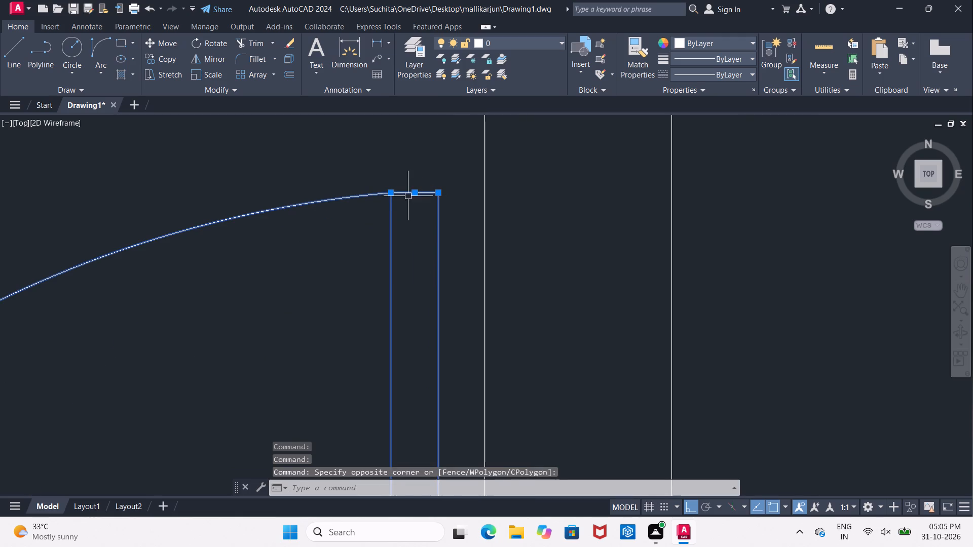
click(178, 42)
scroll(266, 179, down, 3)
scroll(365, 267, down, 1)
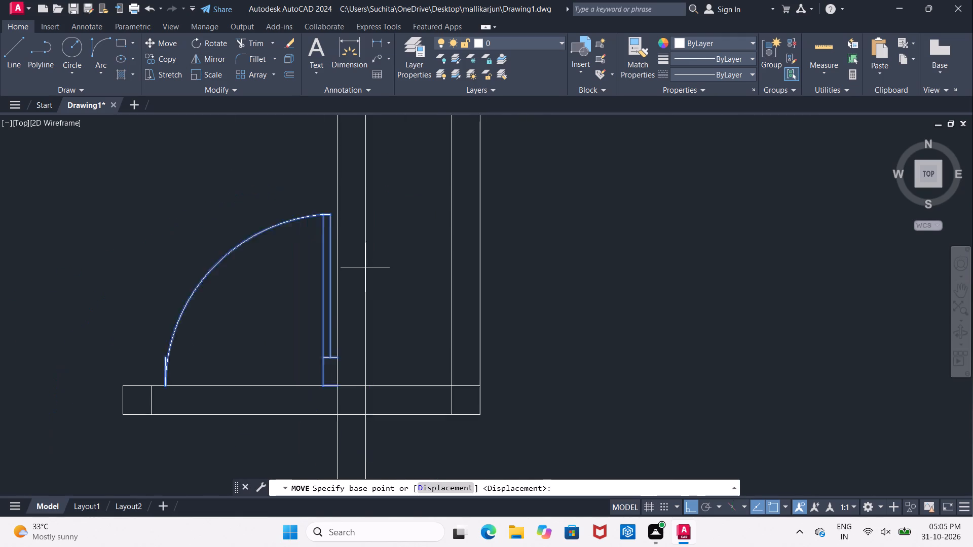
scroll(365, 267, down, 3)
middle_drag(347, 197, 355, 264)
click(354, 269)
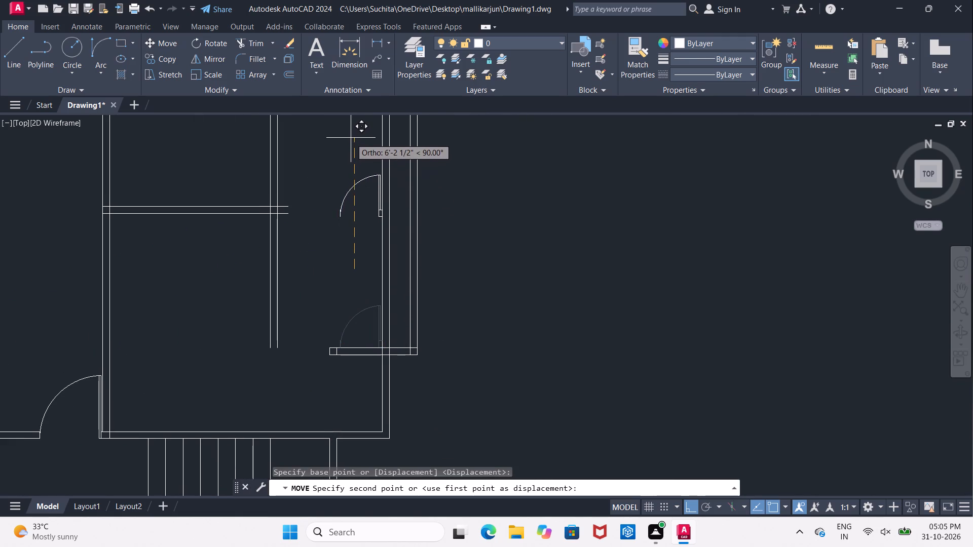
middle_drag(351, 146, 351, 248)
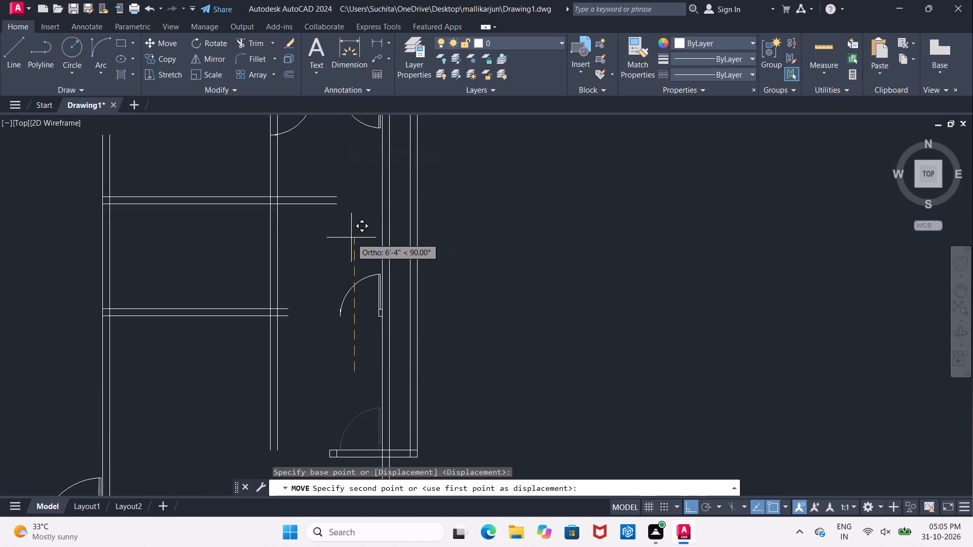
click(351, 237)
Extend both lines of the lowest east-side partition east past the door opening to the hinge jamb and extended east wall.
scroll(293, 309, up, 2)
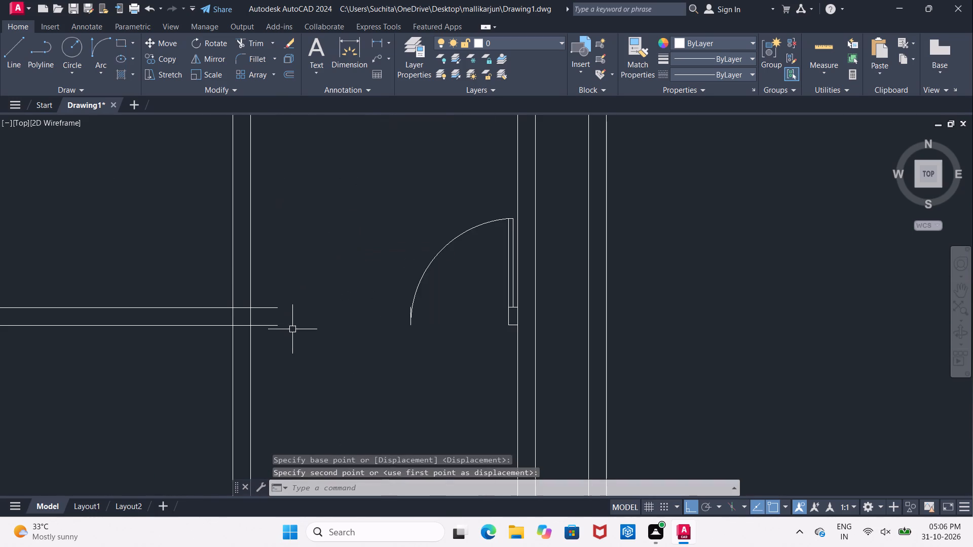
scroll(298, 335, up, 1)
middle_drag(299, 335, 350, 276)
key(Escape)
text(EX)
key(space)
key(space)
click(300, 262)
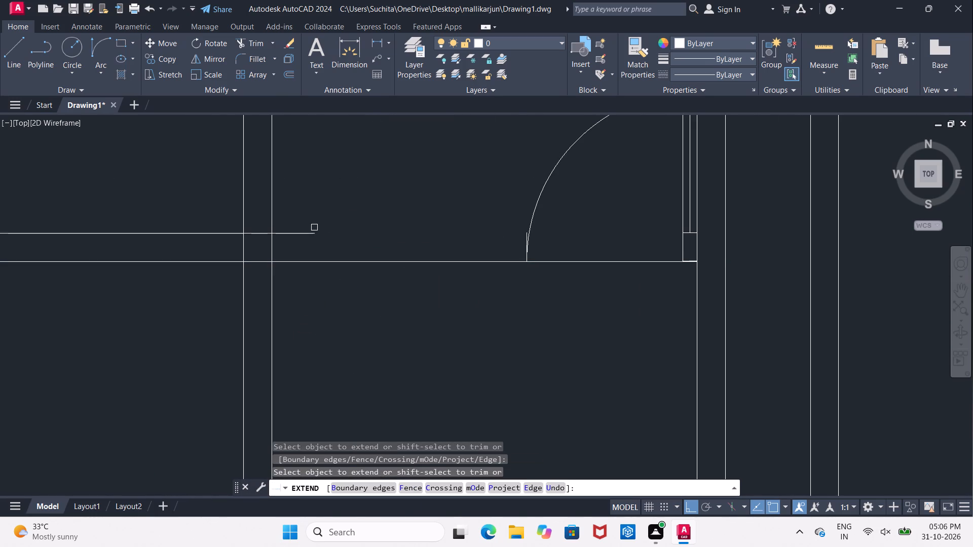
click(300, 232)
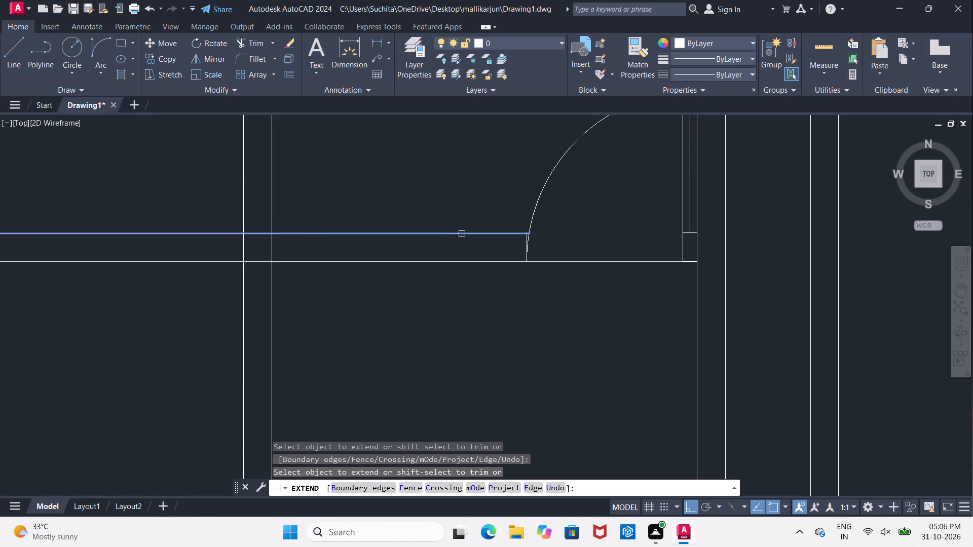
click(469, 233)
click(474, 235)
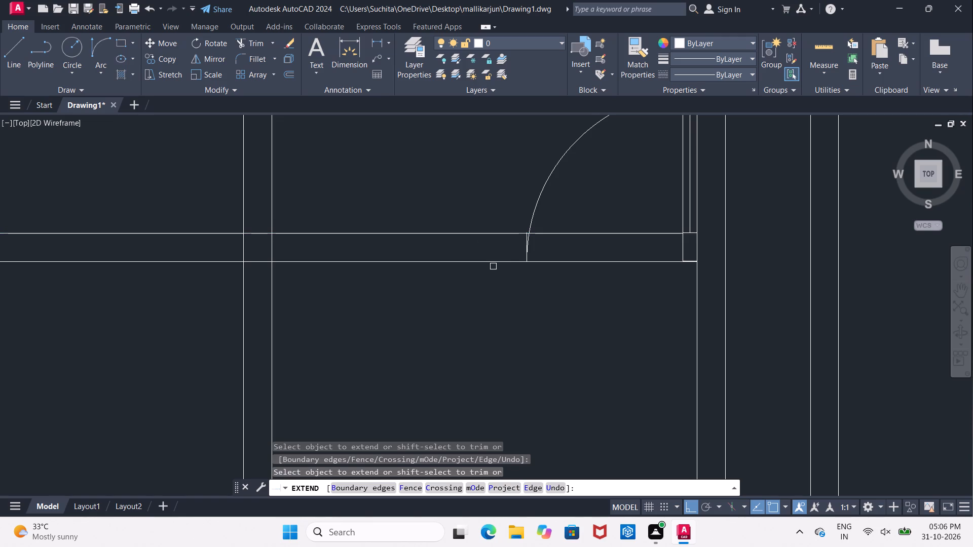
click(496, 265)
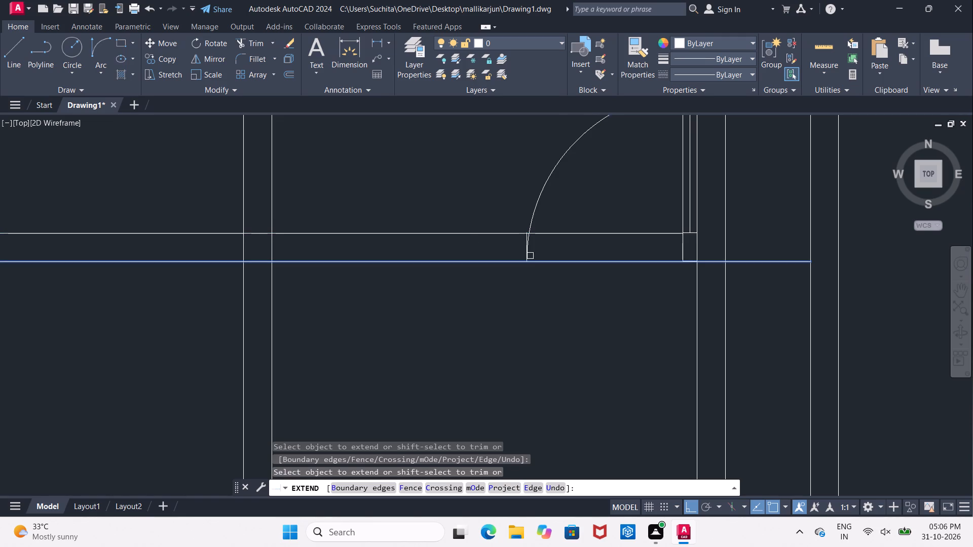
scroll(530, 253, up, 2)
key(Escape)
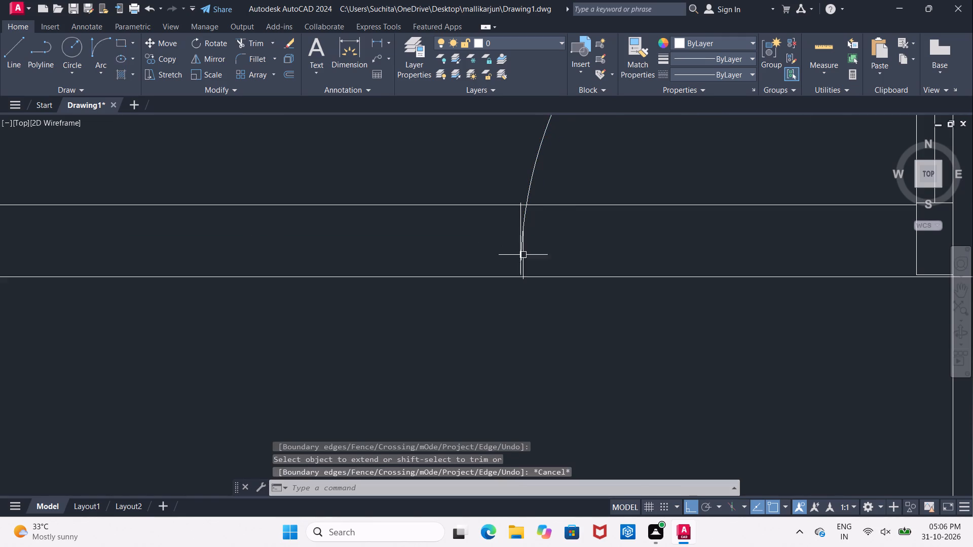
Stretch the lower end of the door's swing arc up to the partition's upper line at the west jamb.
click(523, 256)
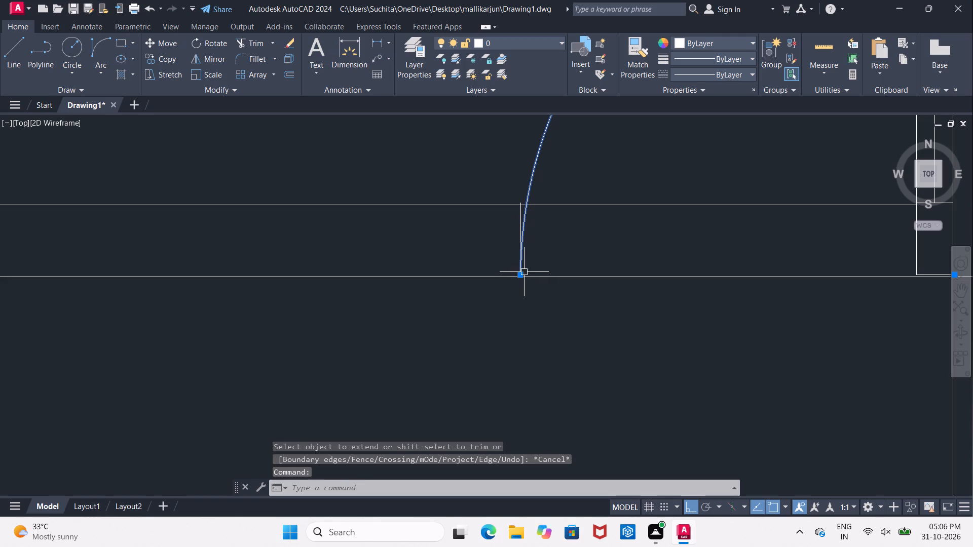
click(523, 275)
click(521, 209)
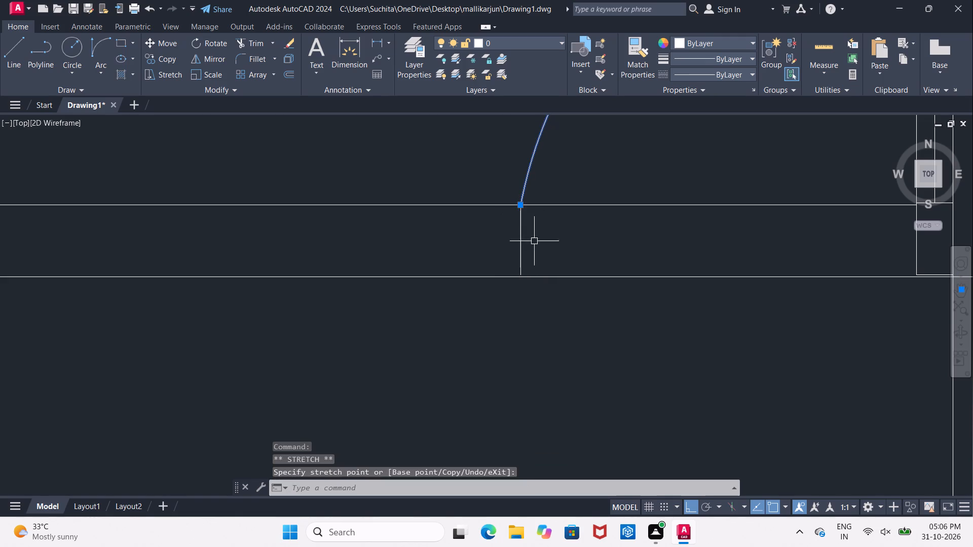
key(Escape)
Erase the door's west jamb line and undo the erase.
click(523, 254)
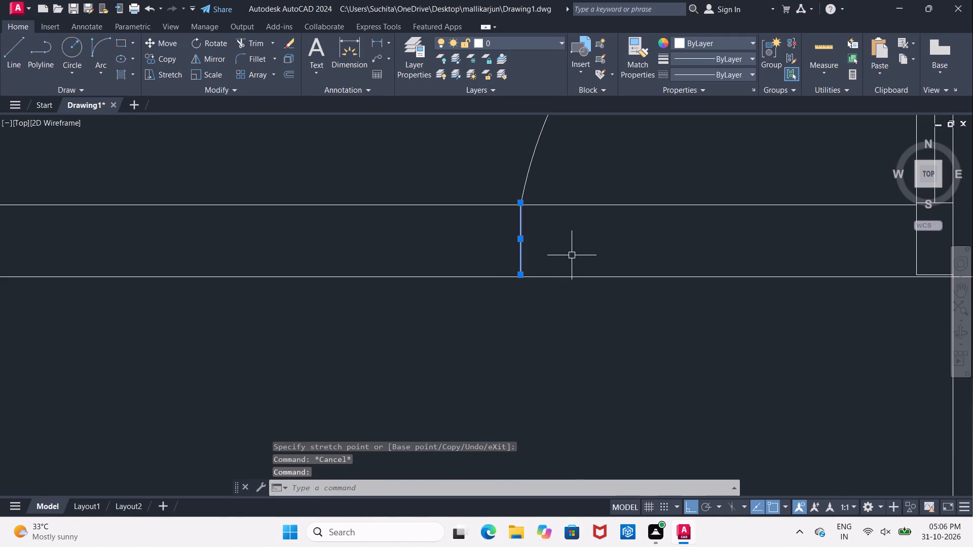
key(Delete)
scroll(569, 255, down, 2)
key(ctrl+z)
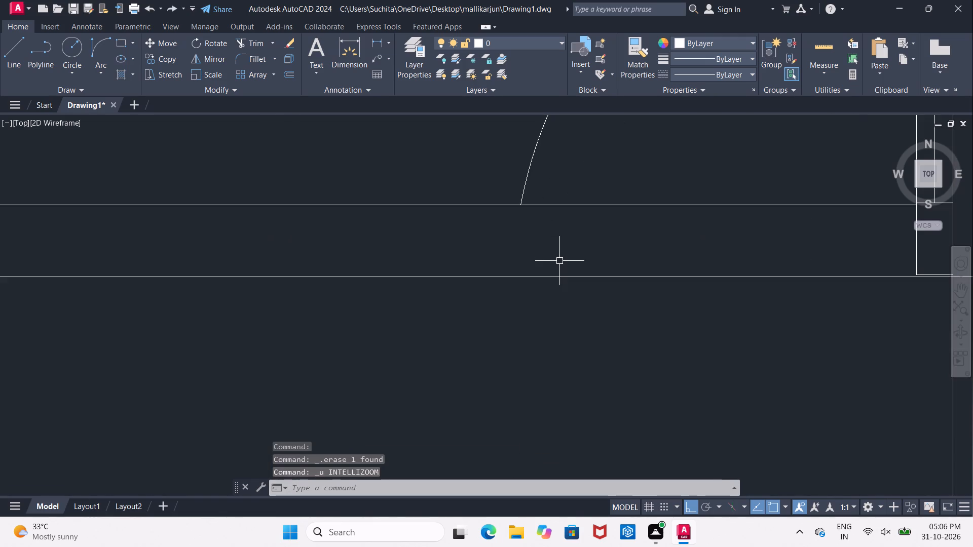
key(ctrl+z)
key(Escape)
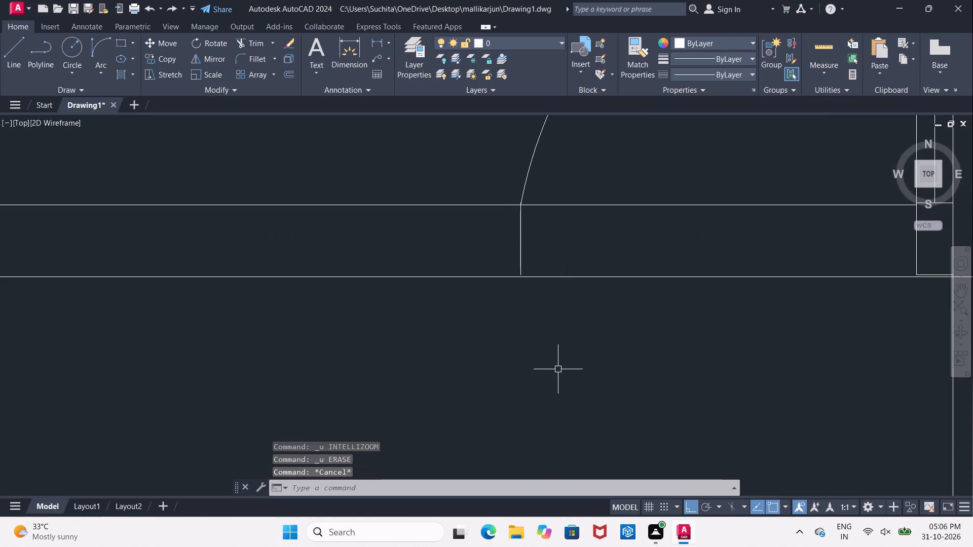
Trim the partition's upper line across the door opening, east of the west jamb.
text(TR)
key(space)
key(space)
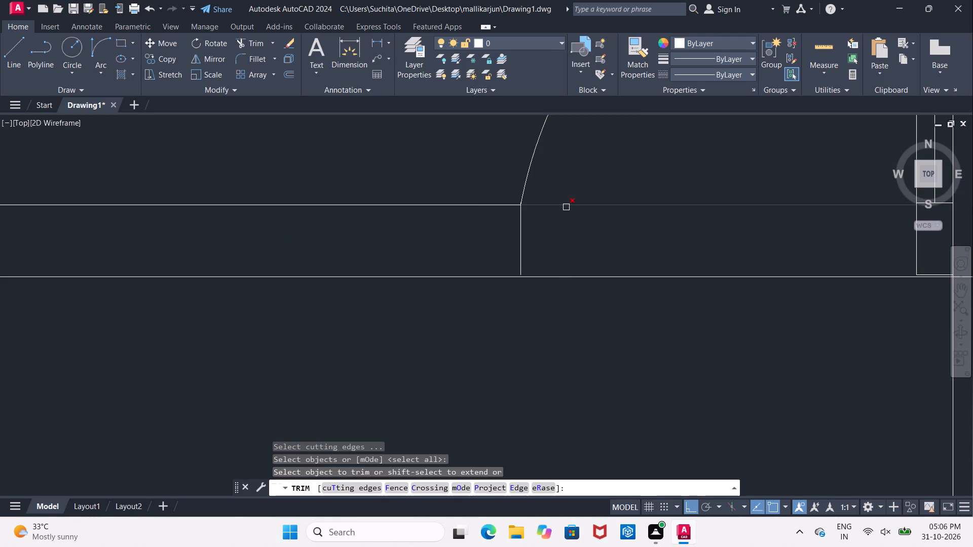
drag(565, 189, 565, 204)
drag(565, 215, 564, 247)
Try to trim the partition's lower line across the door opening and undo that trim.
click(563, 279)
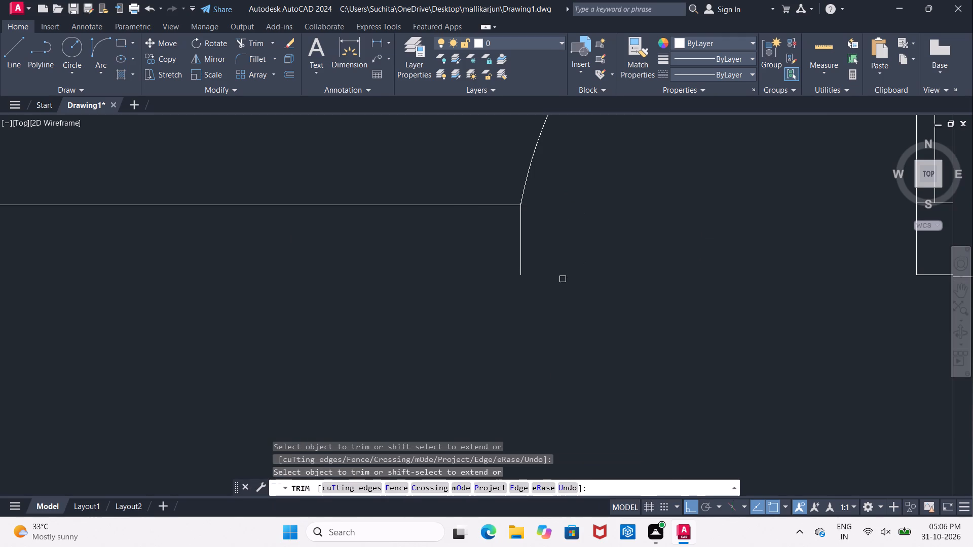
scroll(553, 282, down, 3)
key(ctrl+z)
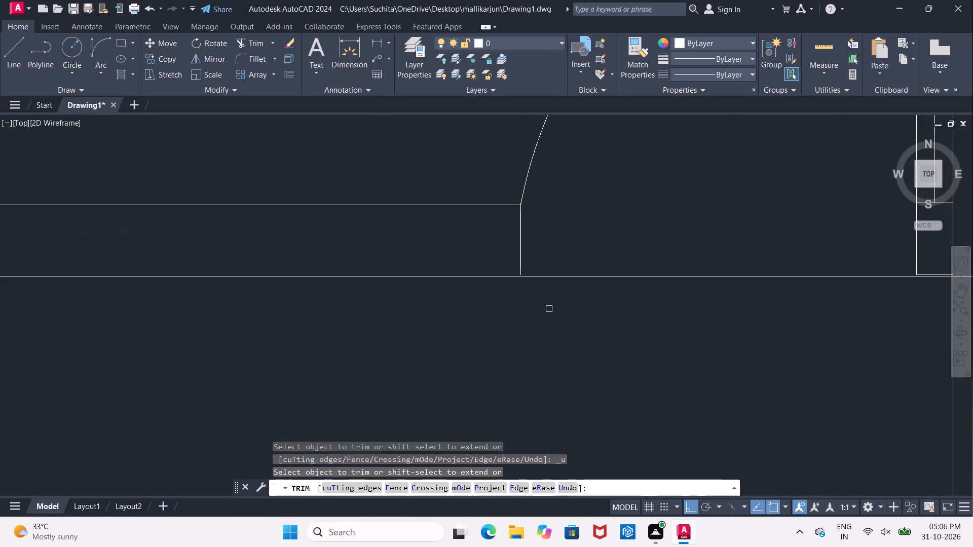
Extend the door's west jamb down to the partition's lower line and trim that line across the door opening.
scroll(537, 287, up, 2)
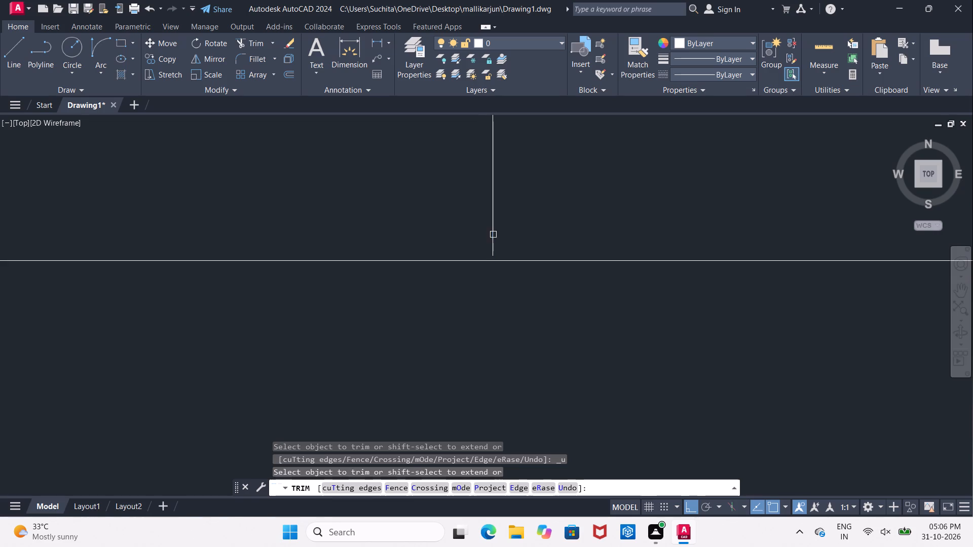
shift+click(492, 236)
scroll(591, 250, down, 4)
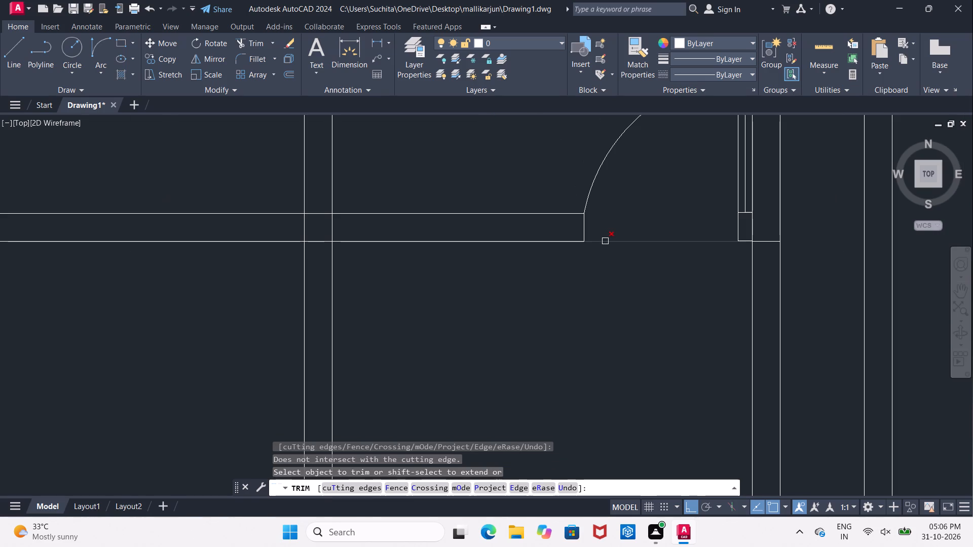
click(605, 241)
scroll(590, 271, down, 2)
scroll(650, 262, up, 4)
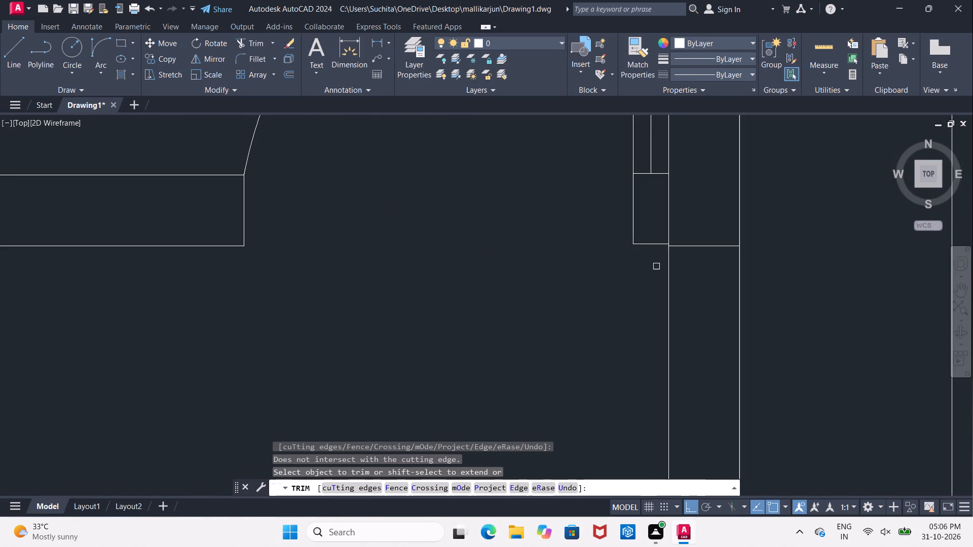
Erase the leftover short horizontal line crossing the east wall beside the door's east jamb.
scroll(675, 261, up, 1)
click(682, 239)
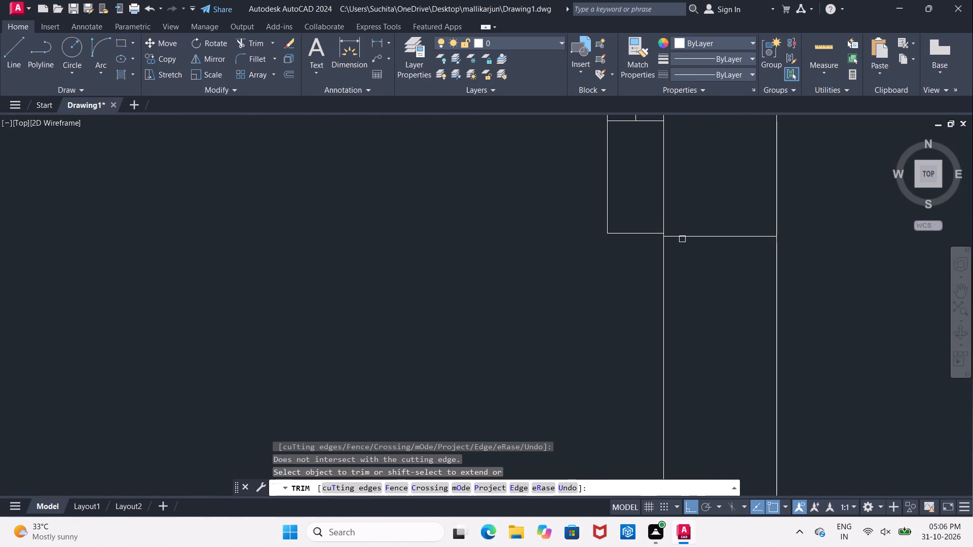
key(Escape)
click(682, 239)
key(Delete)
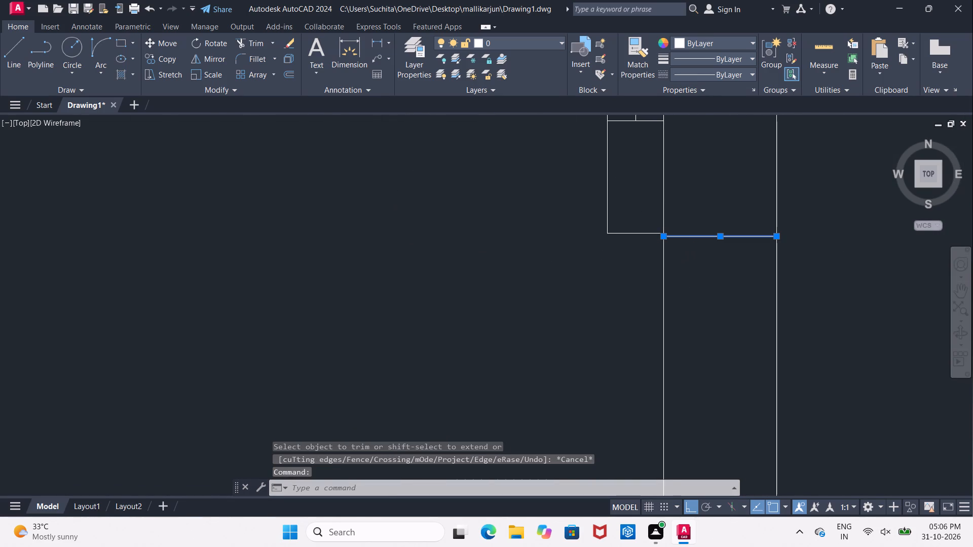
Offset the northeast room's inner west wall line 3' east and its south partition's lower line 3' north.
scroll(687, 264, down, 8)
middle_drag(665, 222, 641, 241)
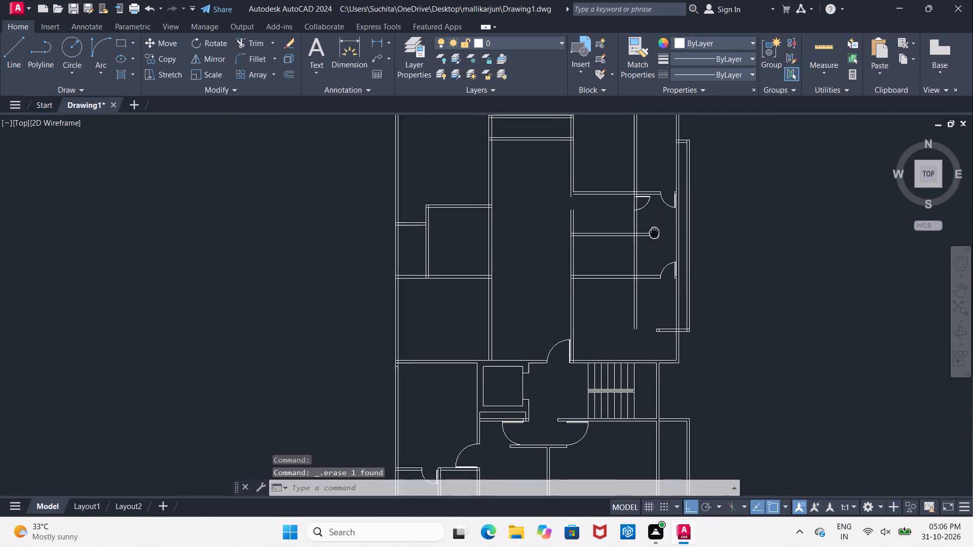
middle_drag(641, 241, 608, 247)
scroll(577, 252, up, 1)
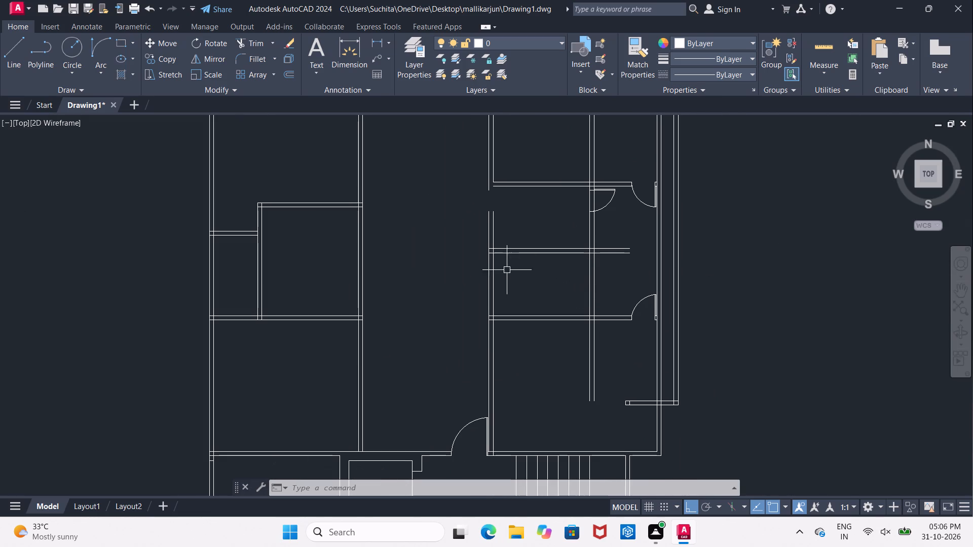
middle_drag(503, 236, 528, 396)
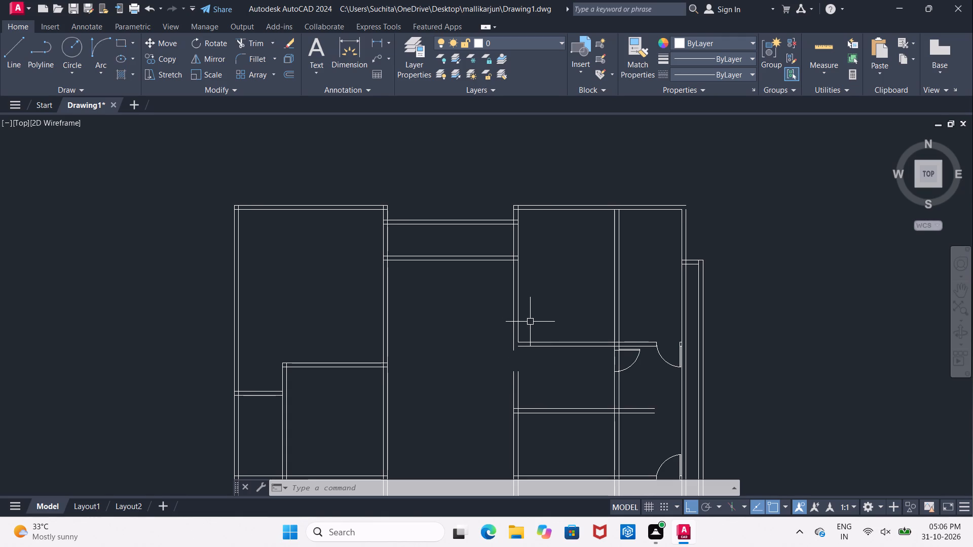
key(Escape)
key(o)
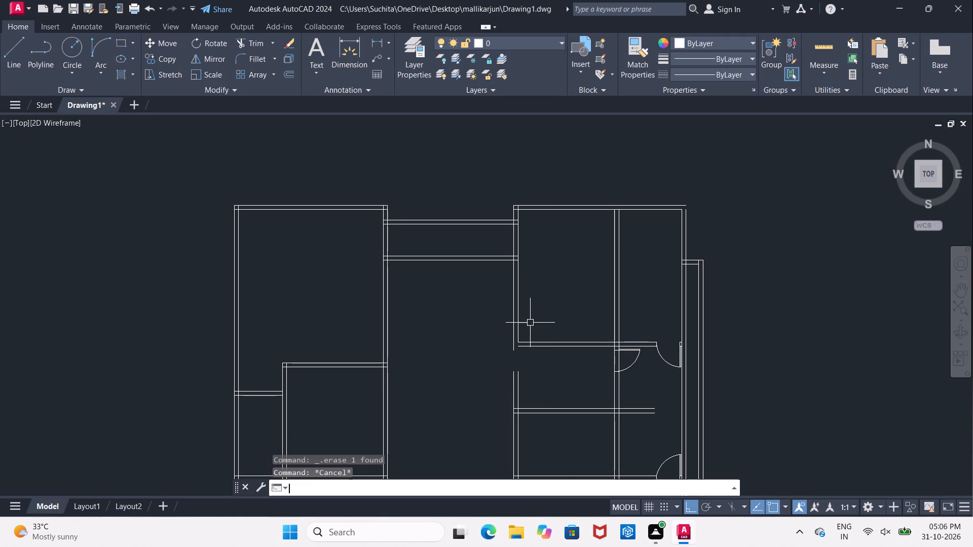
key(Return)
key(3)
key(apostrophe)
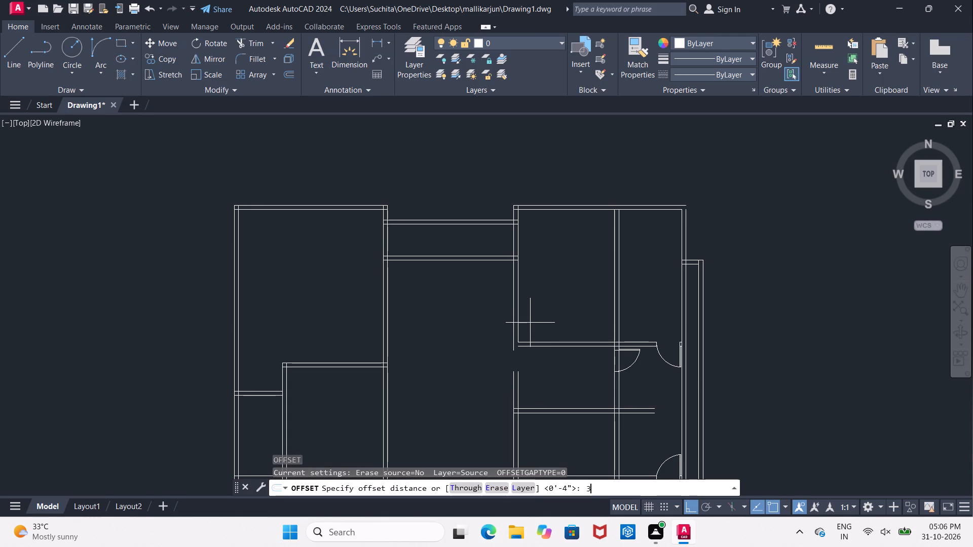
key(Return)
scroll(540, 338, up, 1)
click(504, 321)
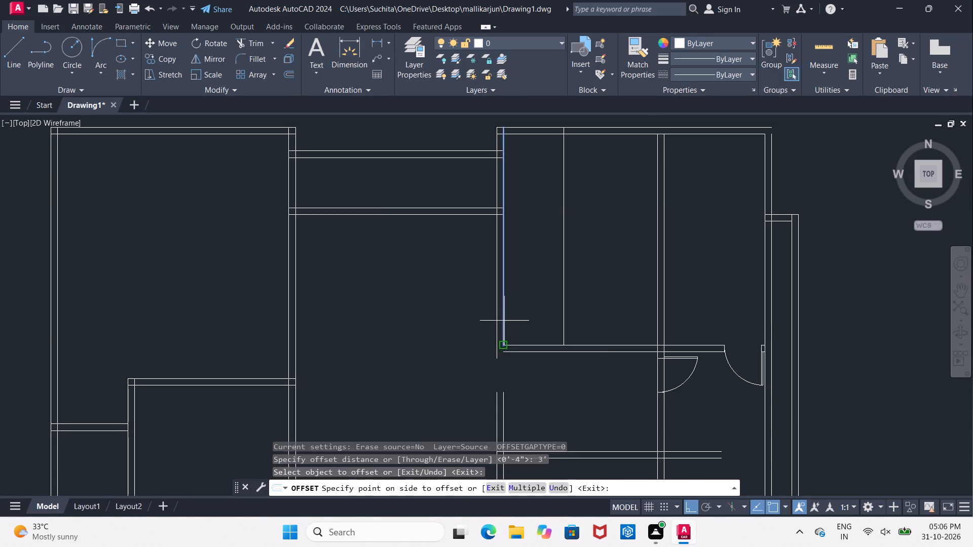
click(567, 325)
click(559, 352)
click(544, 287)
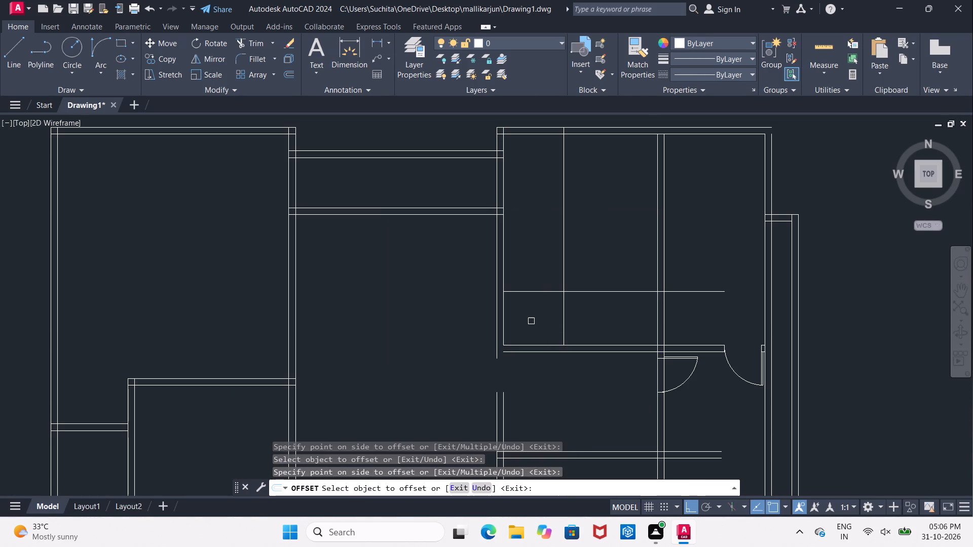
key(Escape)
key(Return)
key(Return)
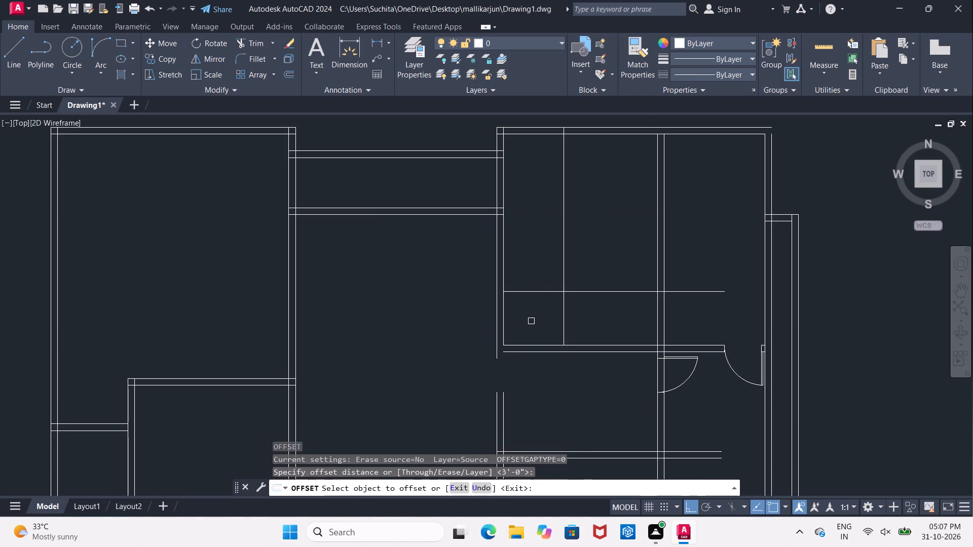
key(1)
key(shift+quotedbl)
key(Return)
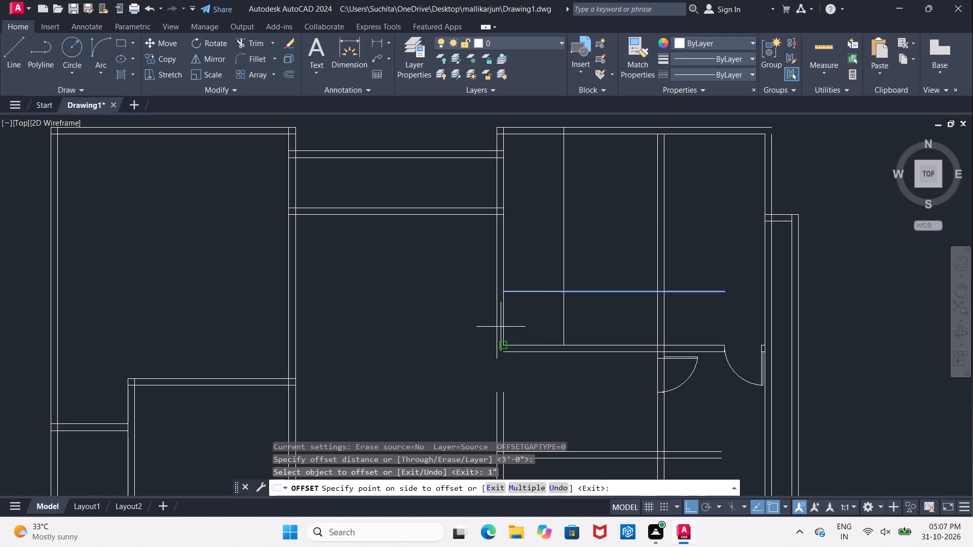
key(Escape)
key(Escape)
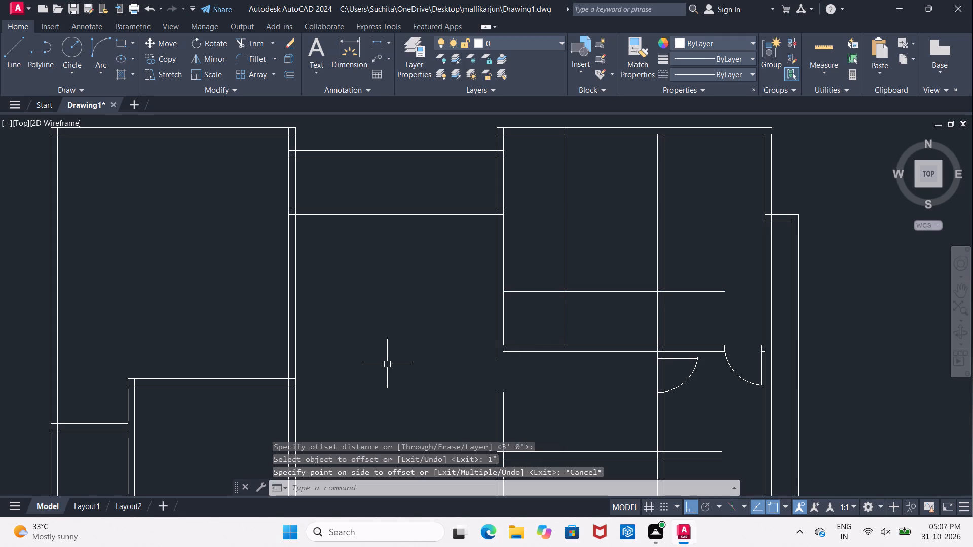
Offset the room's inner west wall line 1" east, and that copy another 1" east, for the door leaf.
key(o)
key(Return)
text(1")
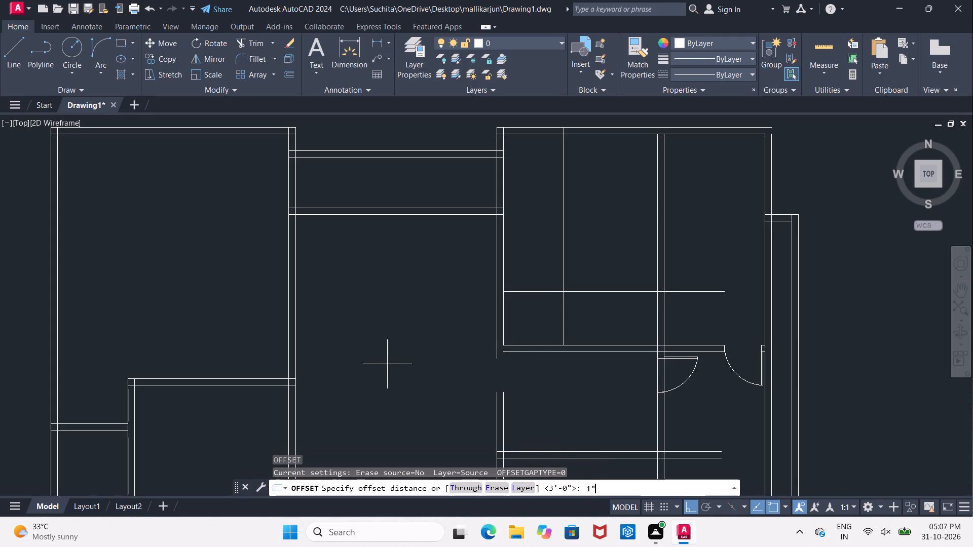
key(Return)
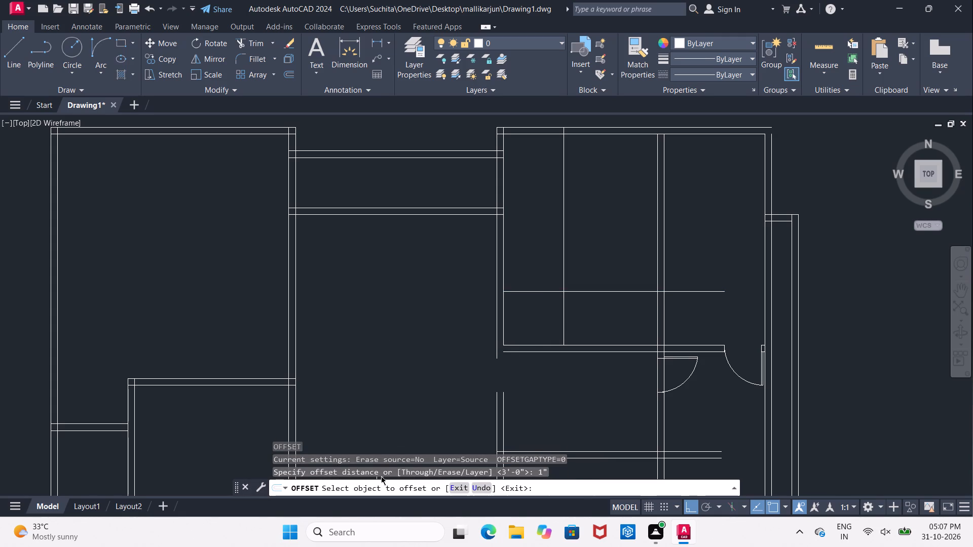
scroll(521, 330, up, 2)
click(471, 326)
click(529, 315)
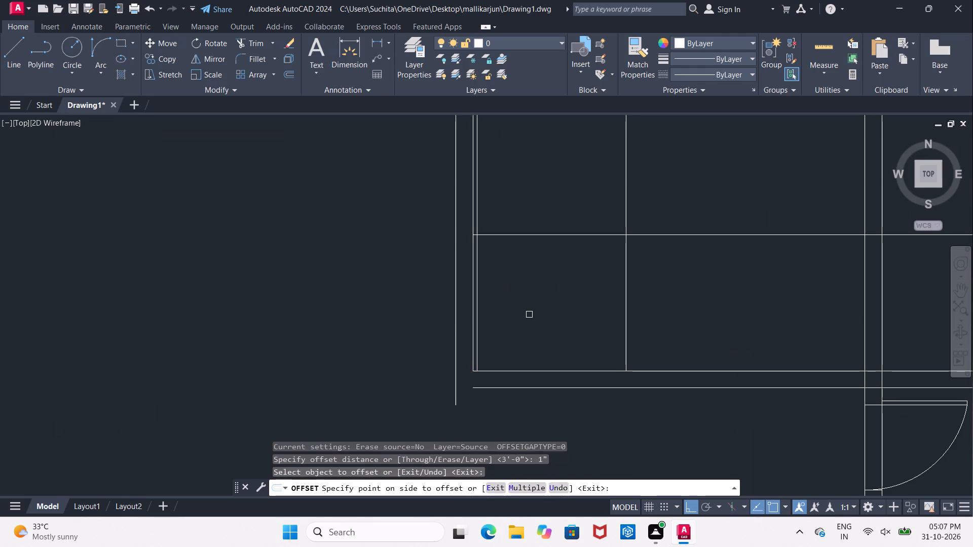
click(476, 323)
click(509, 321)
key(Escape)
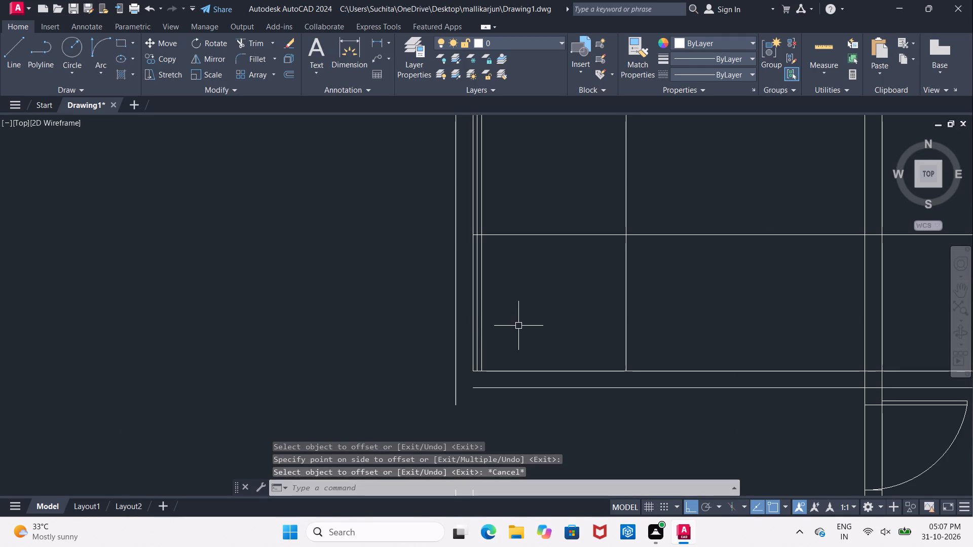
Trim the horizontal 3' guide line between the door leaf lines and the vertical 3' guide line.
key(t)
key(r)
key(space)
key(space)
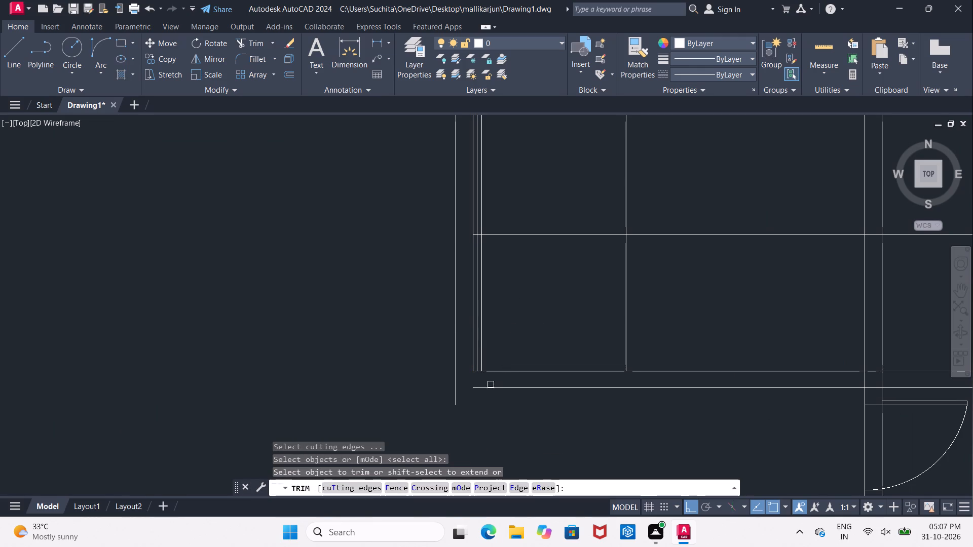
drag(542, 223, 548, 256)
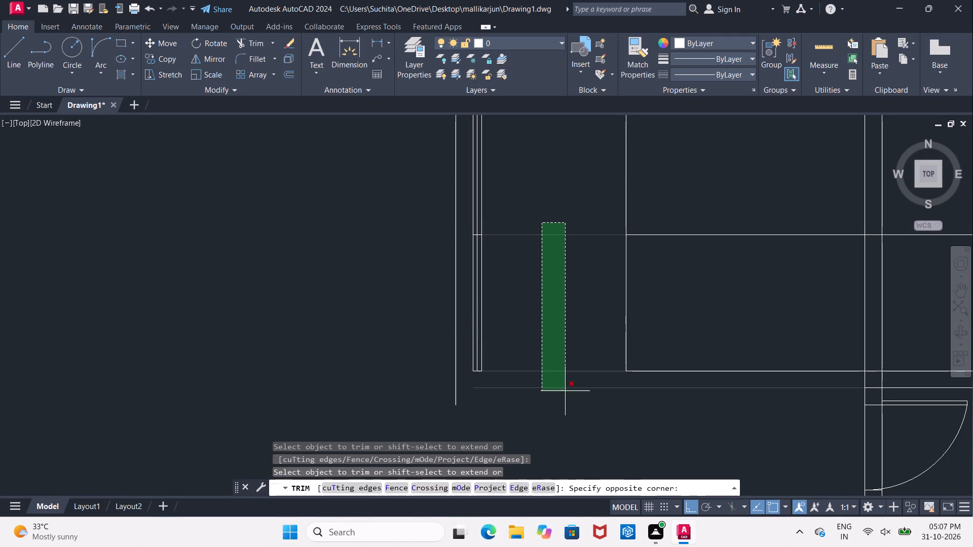
click(552, 298)
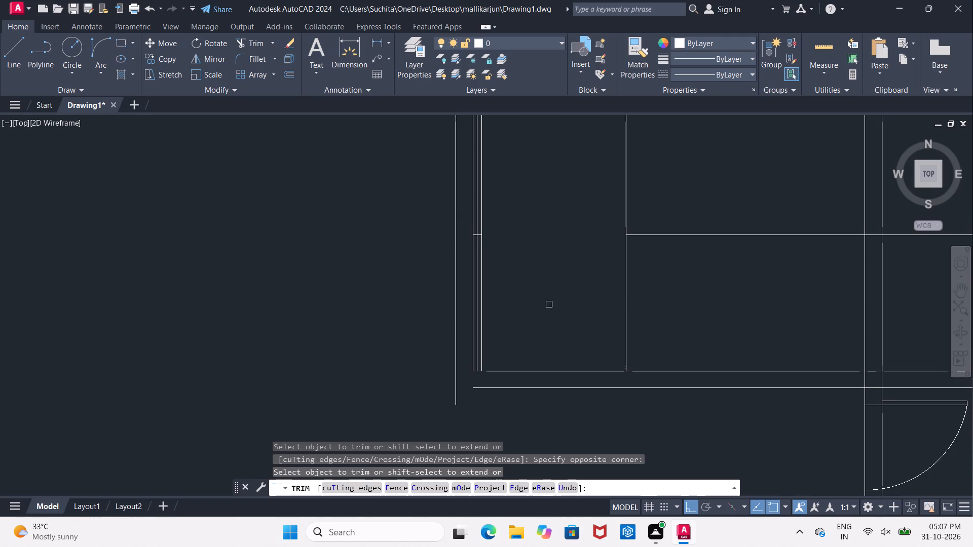
key(Escape)
Draw a short vertical line joining the partition's two lines at the west wall's inner face.
click(24, 55)
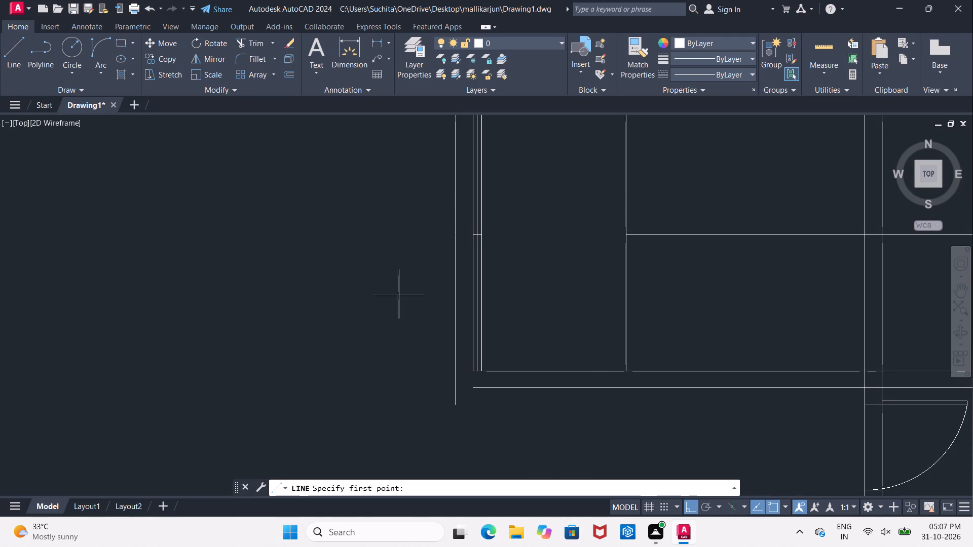
scroll(470, 376, up, 2)
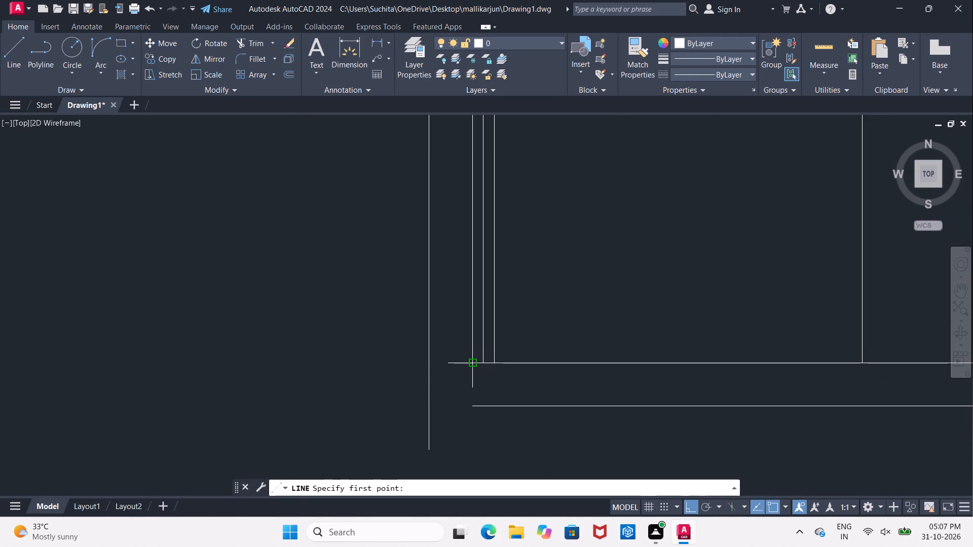
click(472, 363)
click(473, 406)
key(Escape)
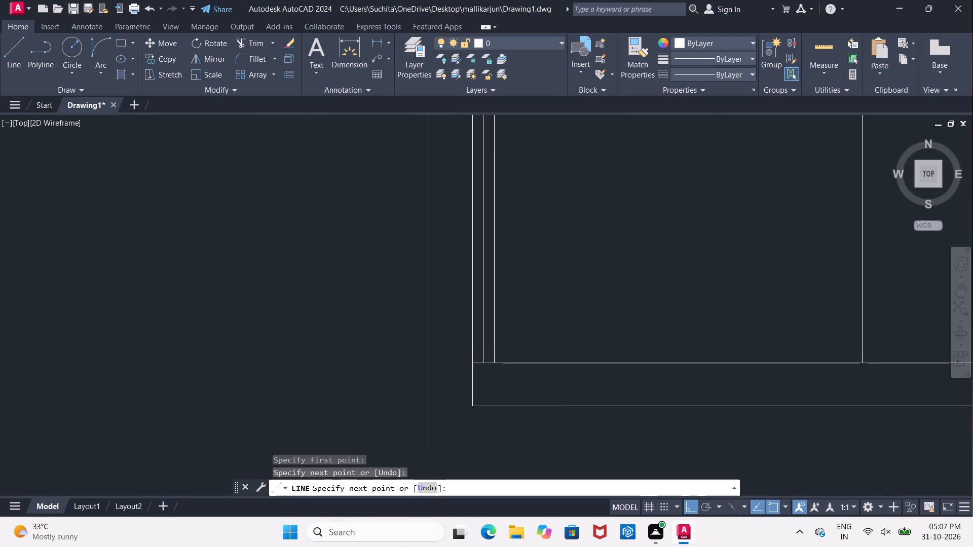
Extend the partition's lower line west to the west wall's outer line.
key(e)
text(X)
key(space)
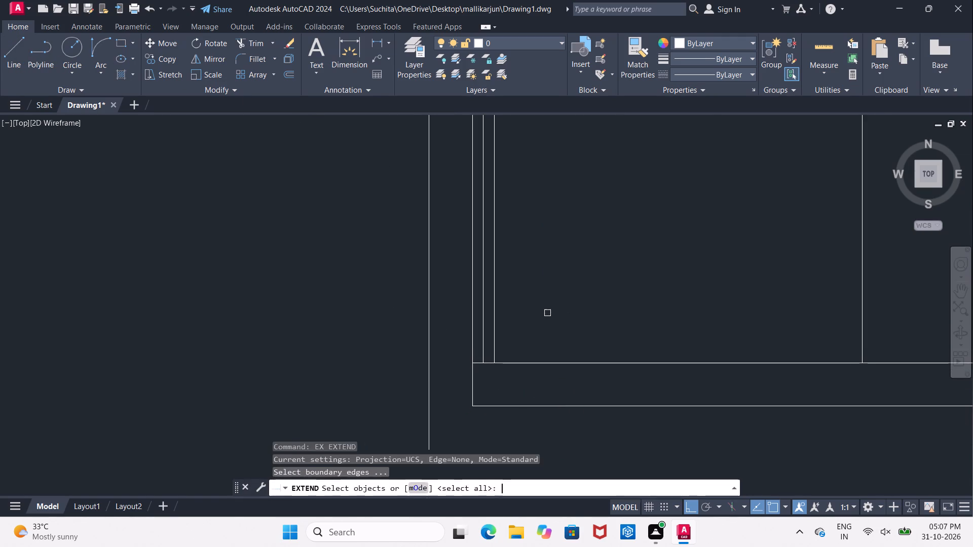
key(space)
click(503, 406)
scroll(529, 333, down, 2)
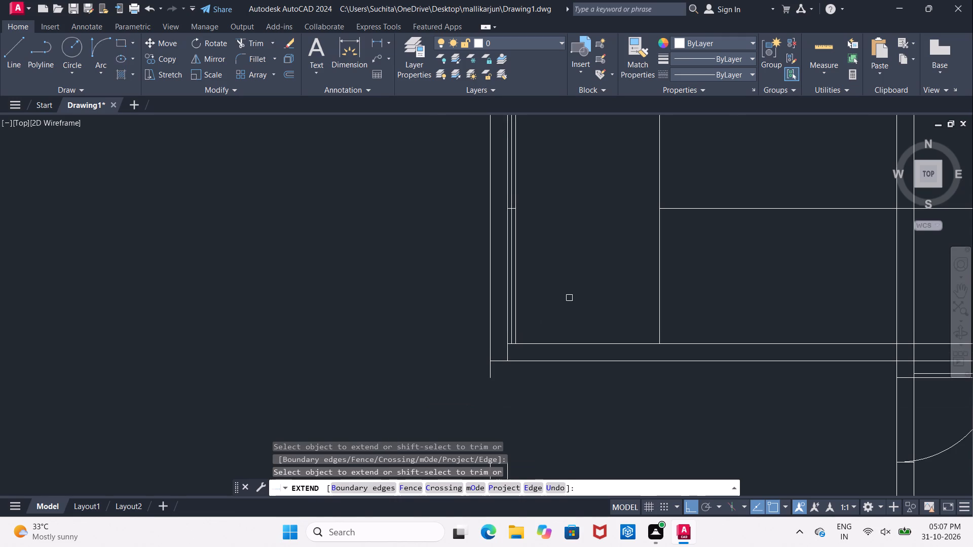
Trim the door leaf lines above the leaf's top end and the short piece between leaf and wall.
middle_drag(569, 298, 470, 328)
key(Escape)
key(t)
text(R)
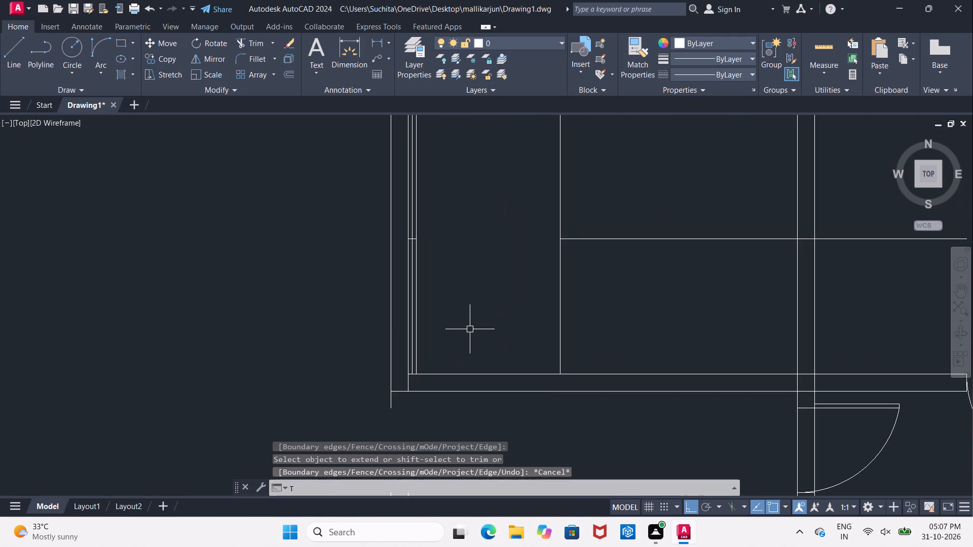
key(space)
key(space)
scroll(415, 232, up, 2)
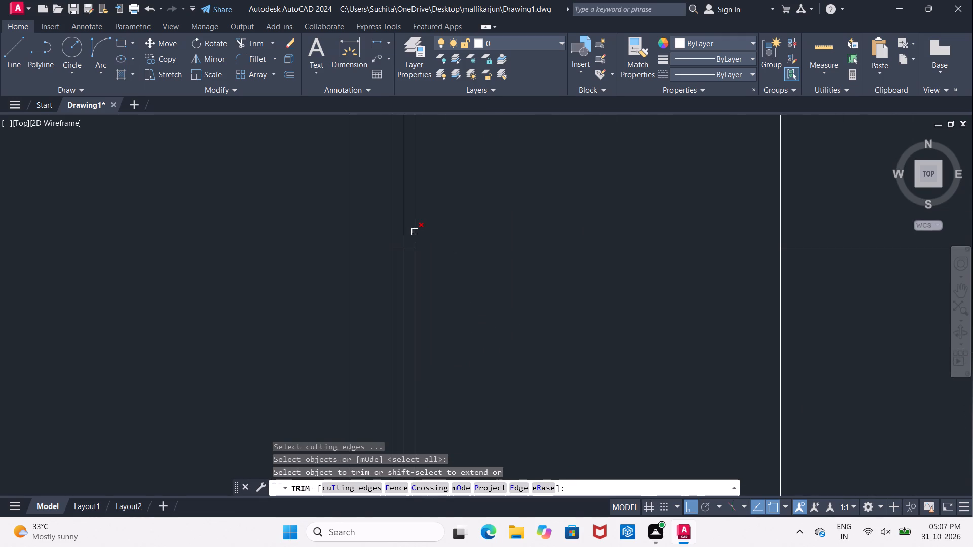
click(402, 236)
click(413, 233)
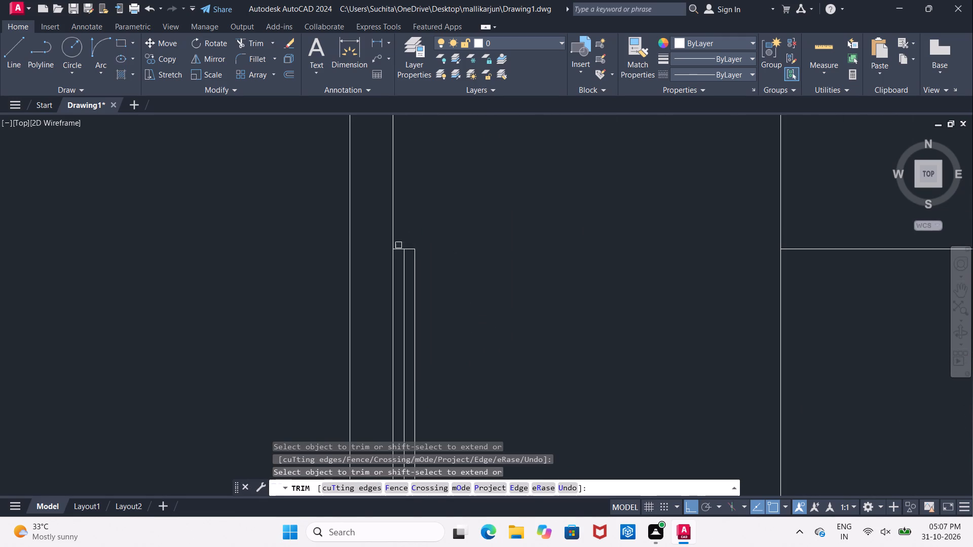
click(399, 251)
scroll(460, 182, down, 2)
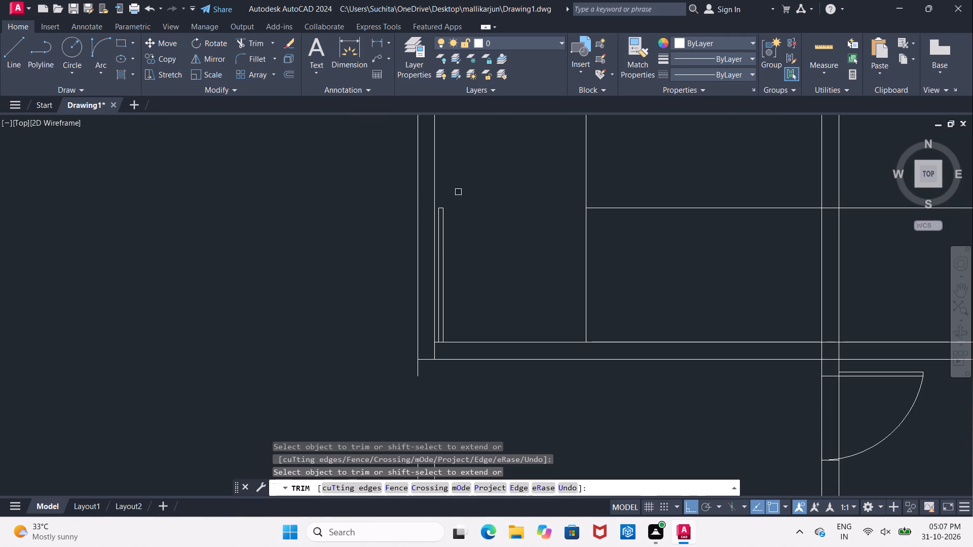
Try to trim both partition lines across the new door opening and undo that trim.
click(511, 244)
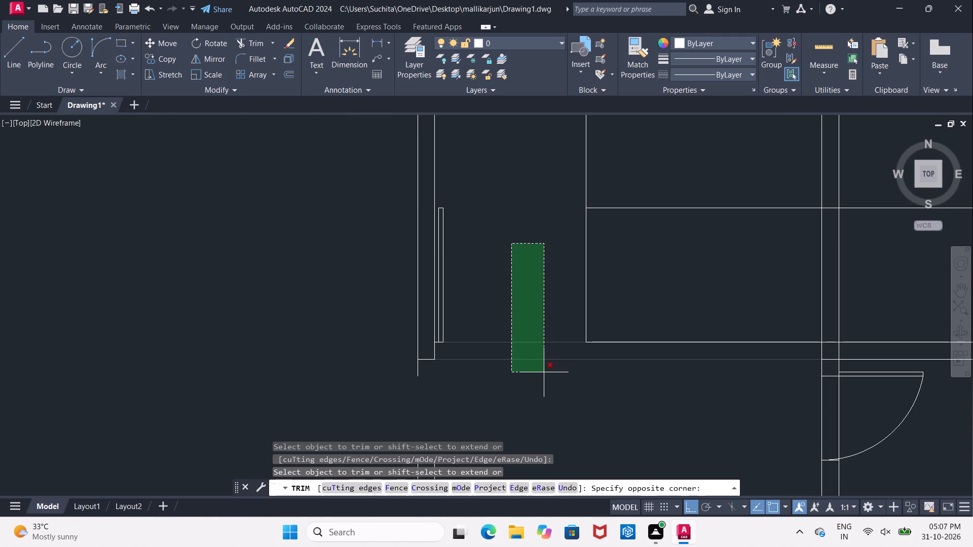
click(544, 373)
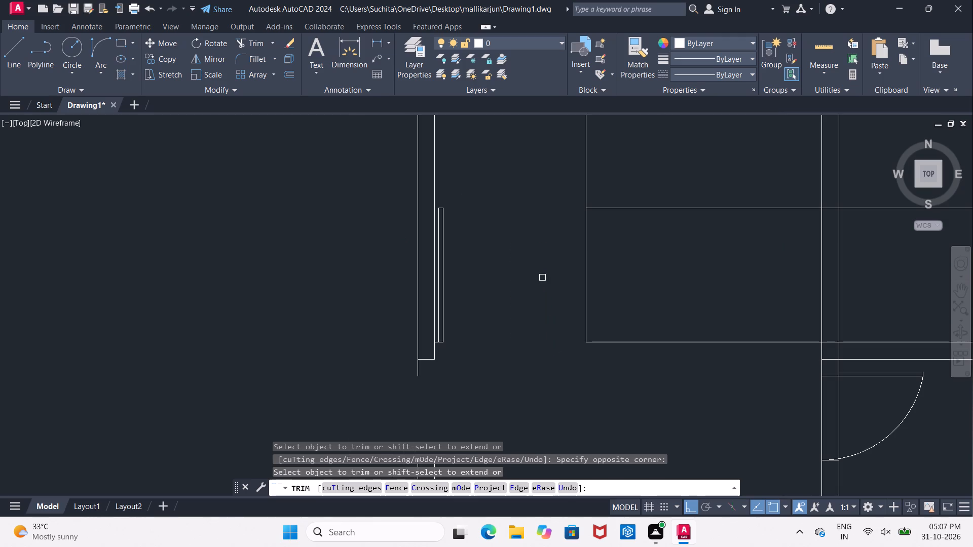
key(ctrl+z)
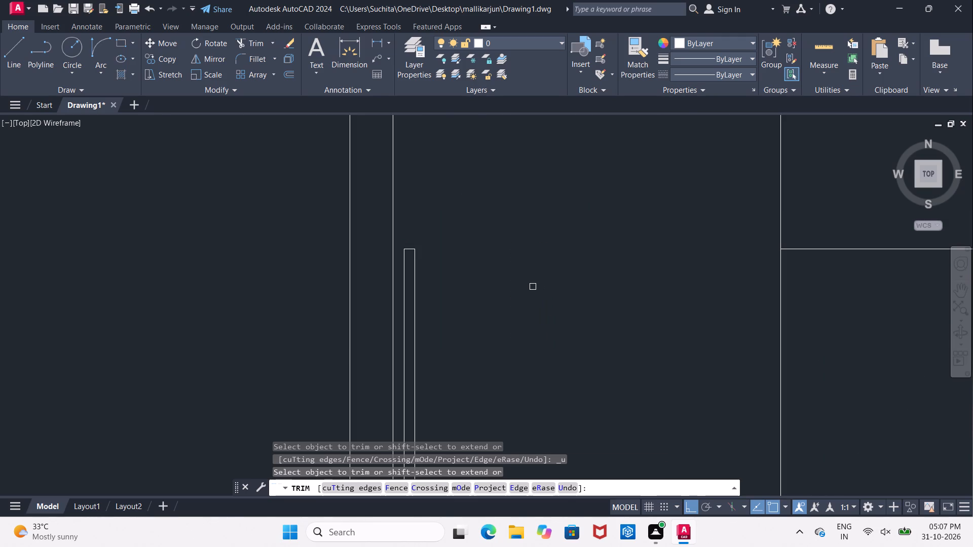
Extend the vertical 3' guide line down to the partition's lower line as the door's east jamb.
scroll(532, 286, down, 3)
middle_drag(559, 317, 471, 295)
key(Escape)
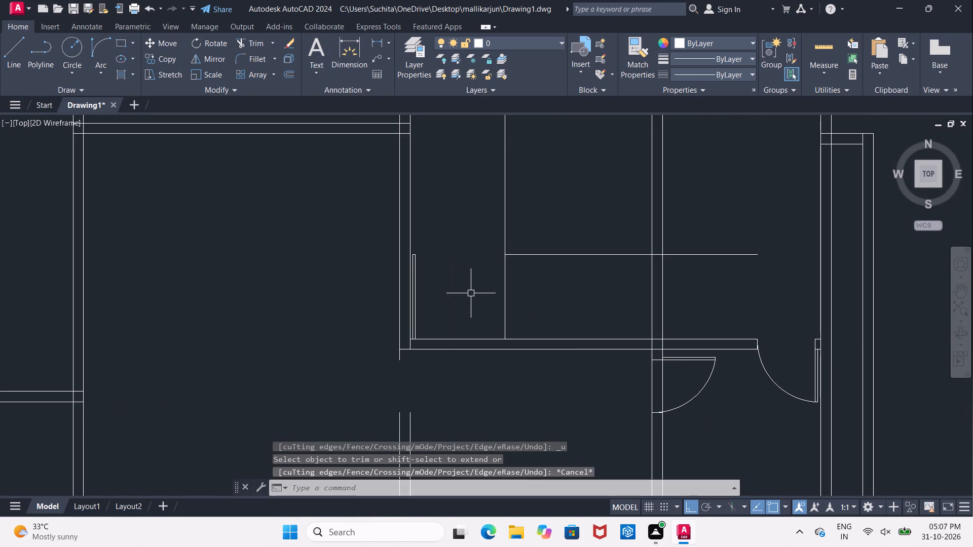
key(e)
key(x)
key(space)
key(space)
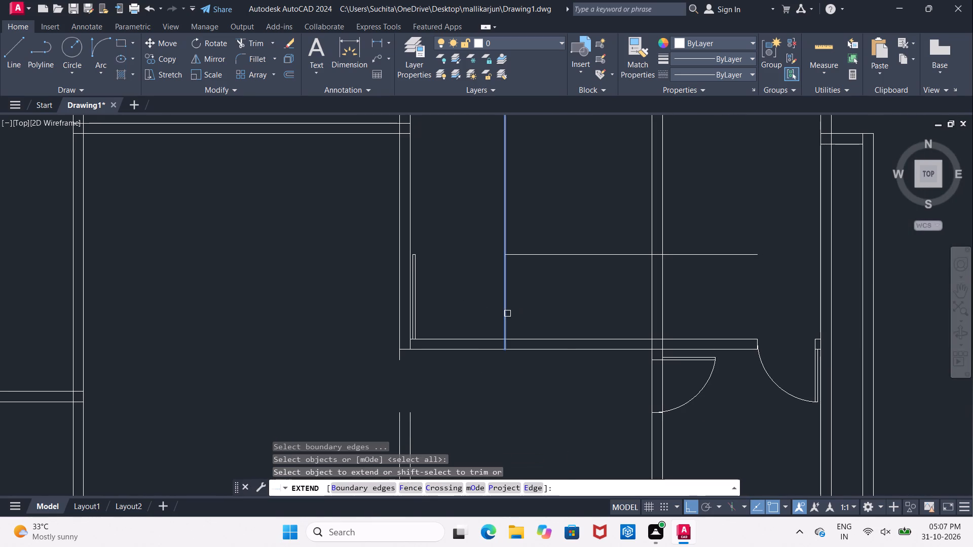
click(507, 314)
key(Escape)
Trim both partition lines across the new 3' door opening beside the northeast room's west wall.
text(TR)
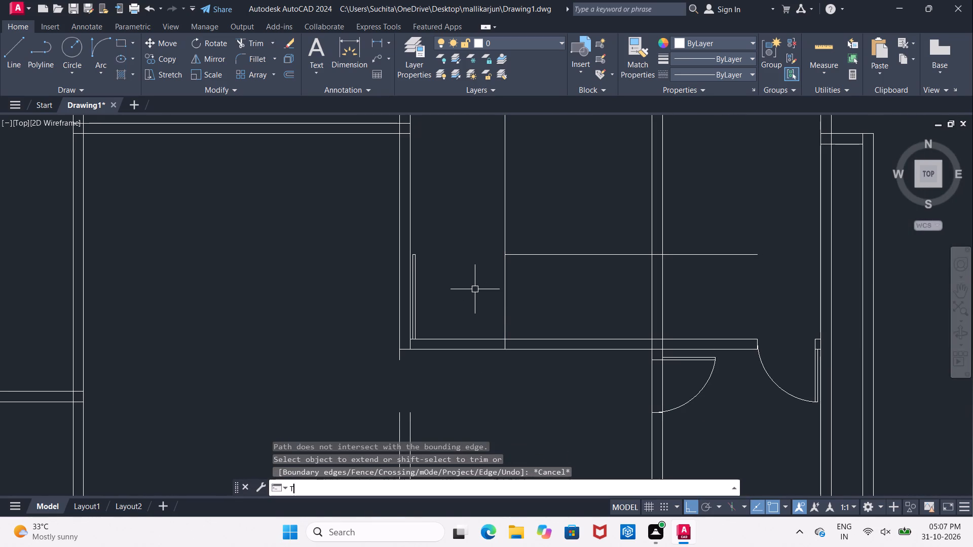
key(space)
key(space)
click(468, 291)
click(476, 359)
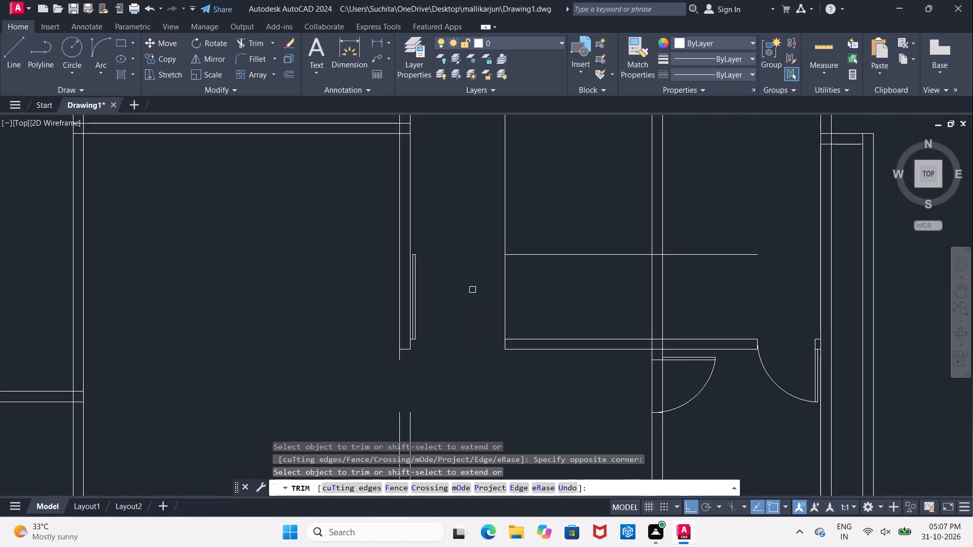
Remove the vertical jamb guide and the horizontal guide line above the partition by trimming them and erasing the leftovers.
drag(471, 288, 482, 291)
click(539, 311)
drag(519, 249, 524, 265)
click(525, 269)
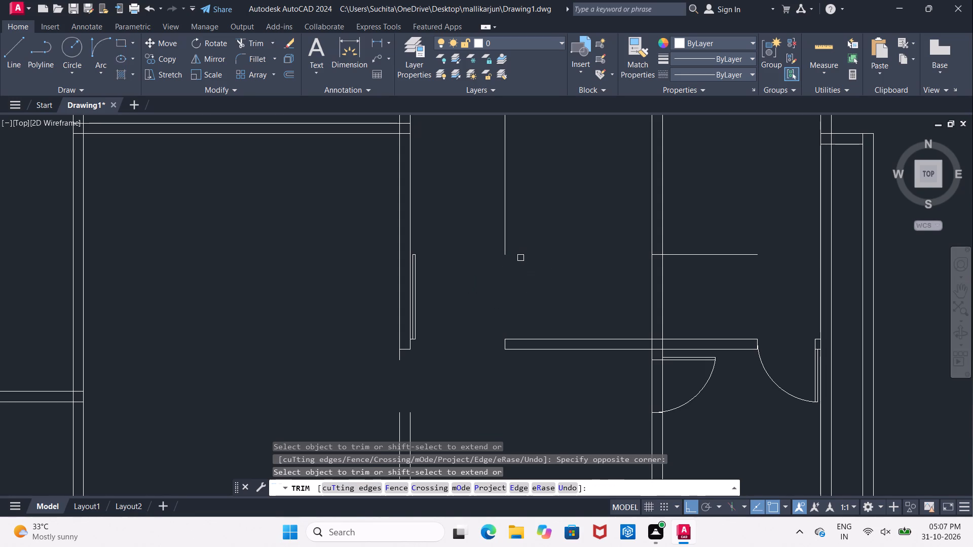
key(Escape)
click(503, 243)
key(Delete)
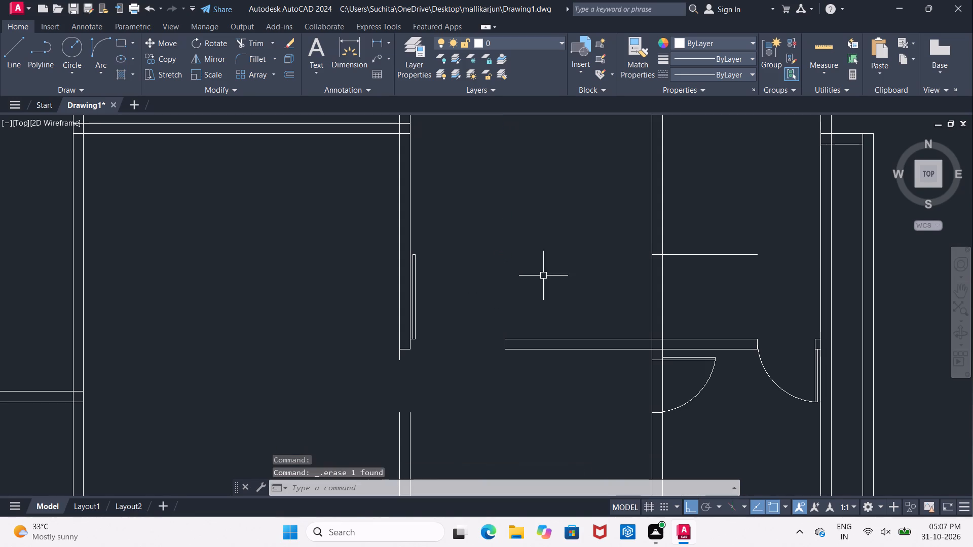
click(706, 255)
key(Delete)
Trim the short stub of the west wall's outer line that projects below the partition's lower line.
text(TR)
key(space)
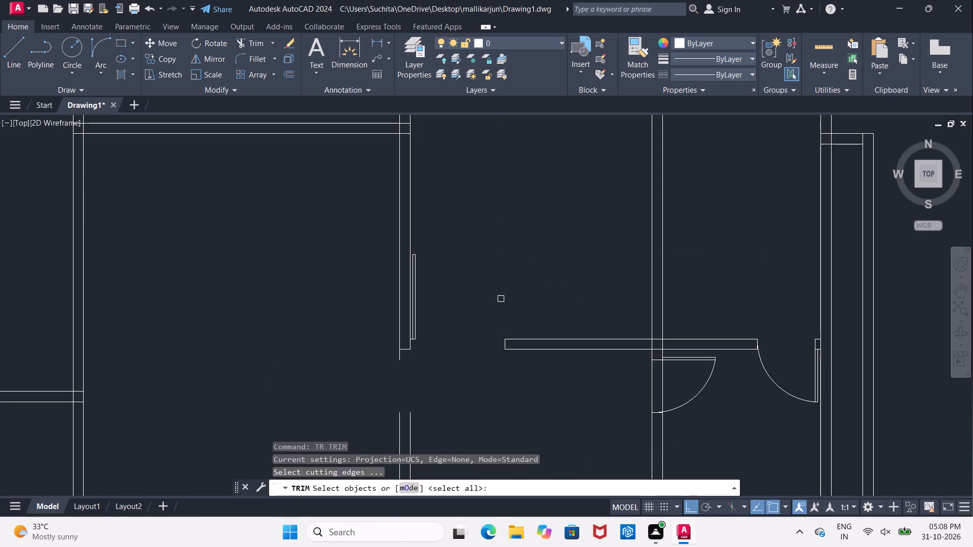
key(space)
click(399, 359)
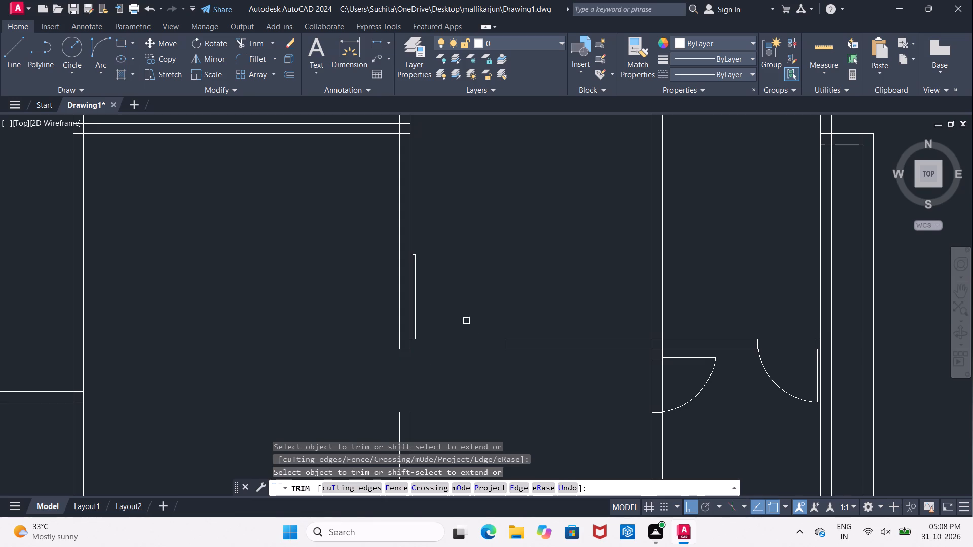
key(Escape)
Draw the door swing arc from the opening's east jamb to the top end of the door leaf, tangent vertical at the jamb.
click(103, 45)
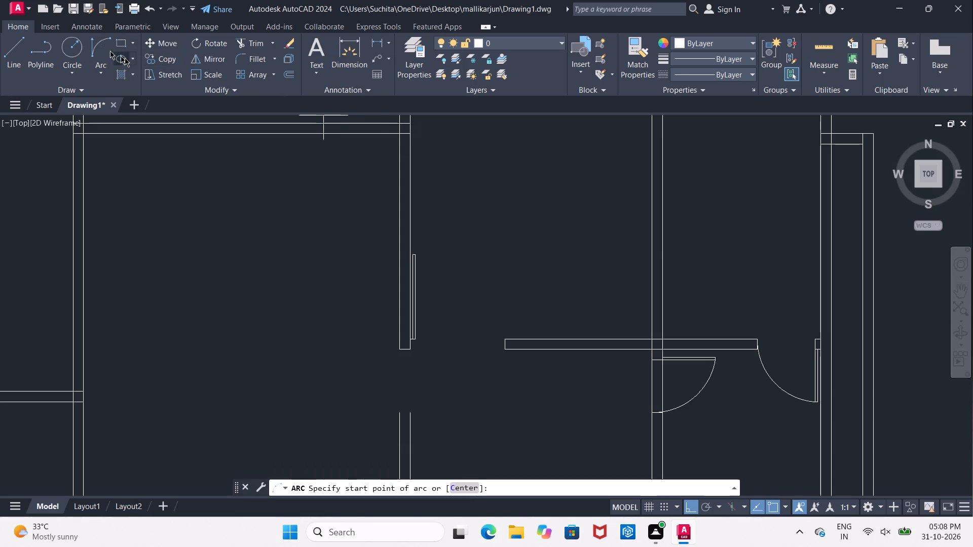
click(505, 351)
click(417, 254)
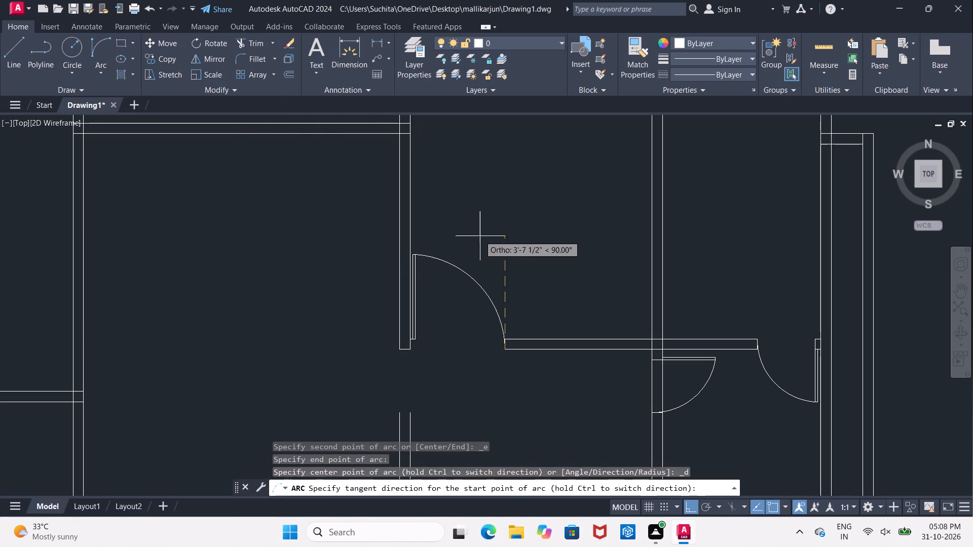
click(480, 237)
Move the interior vertical wall's two lines west so its west face meets the new opening's east jamb at the partition's lower corner.
scroll(480, 237, down, 3)
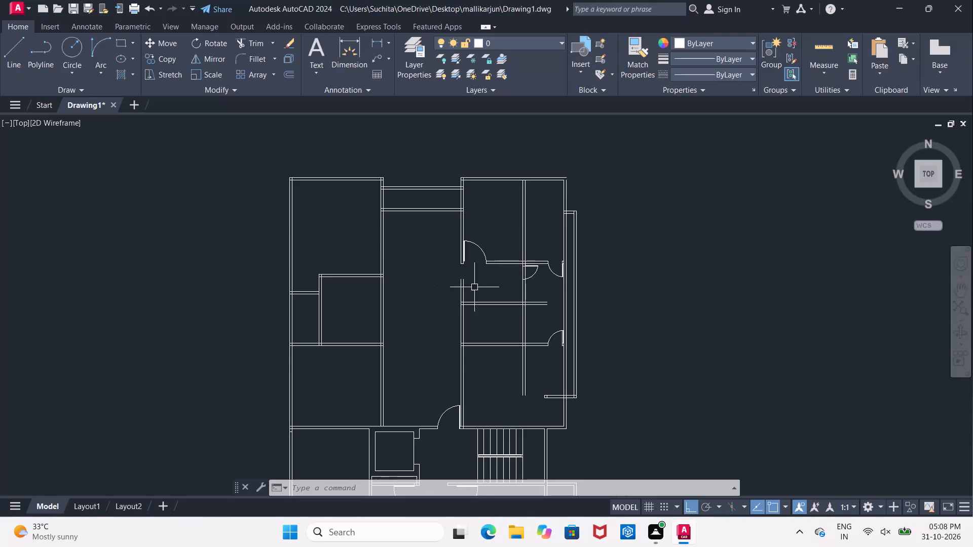
scroll(483, 282, up, 1)
key(Escape)
scroll(501, 288, up, 1)
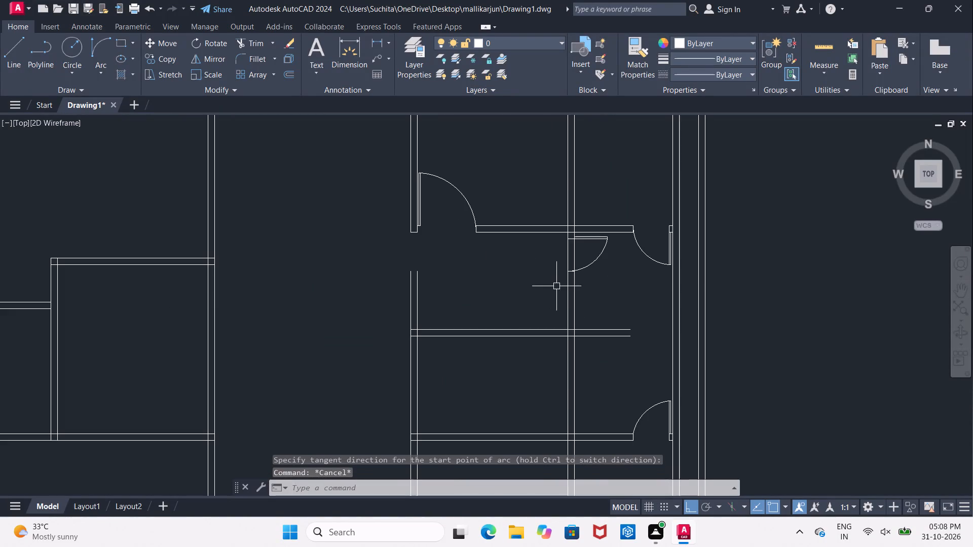
click(568, 299)
click(575, 301)
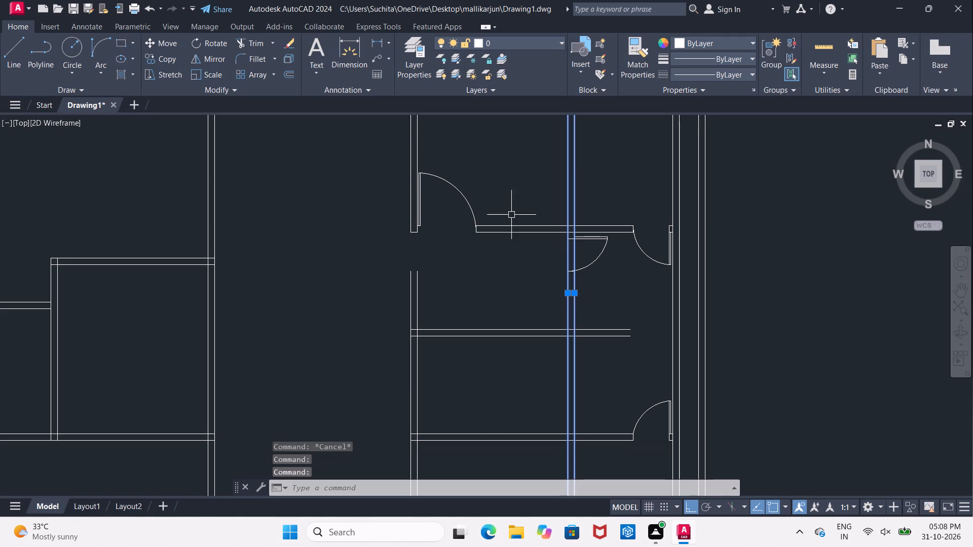
click(163, 43)
scroll(551, 252, up, 2)
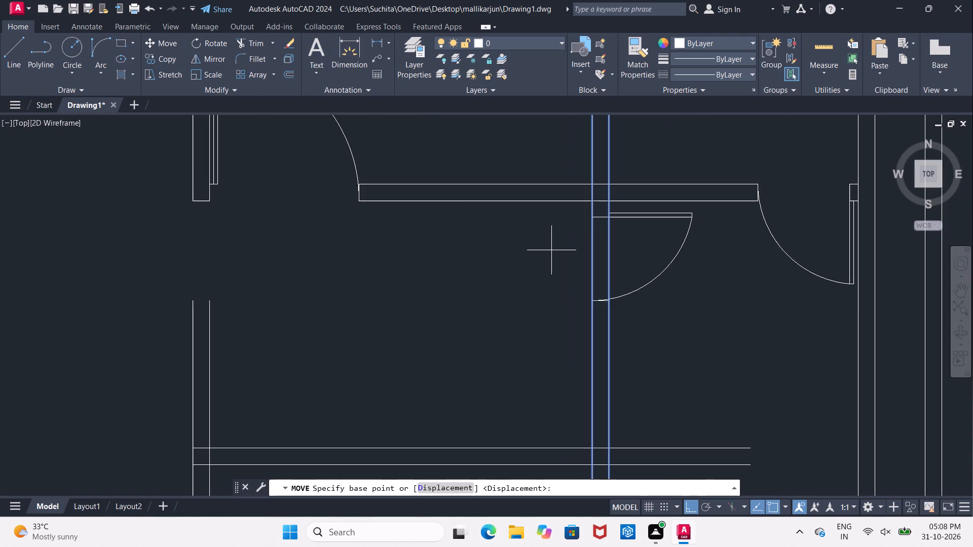
click(593, 201)
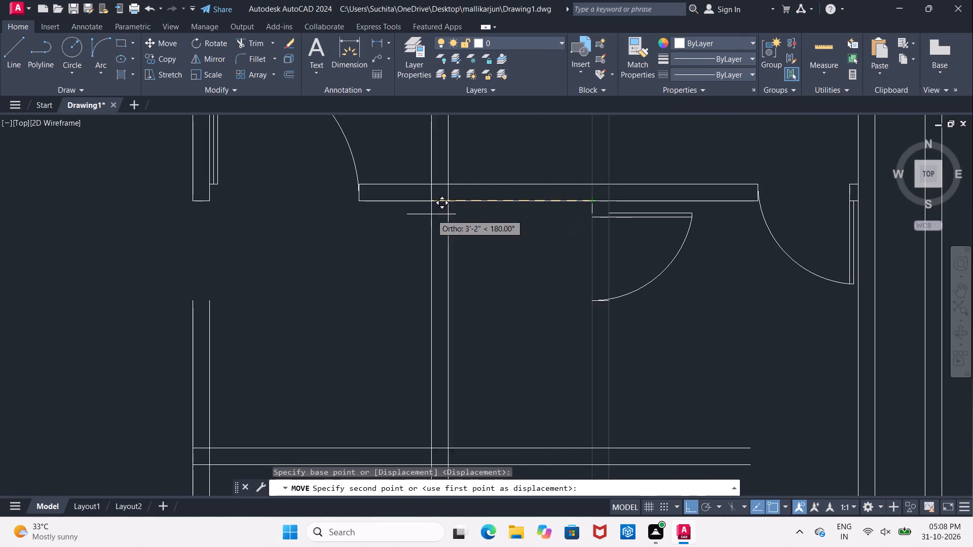
click(360, 204)
scroll(396, 230, down, 2)
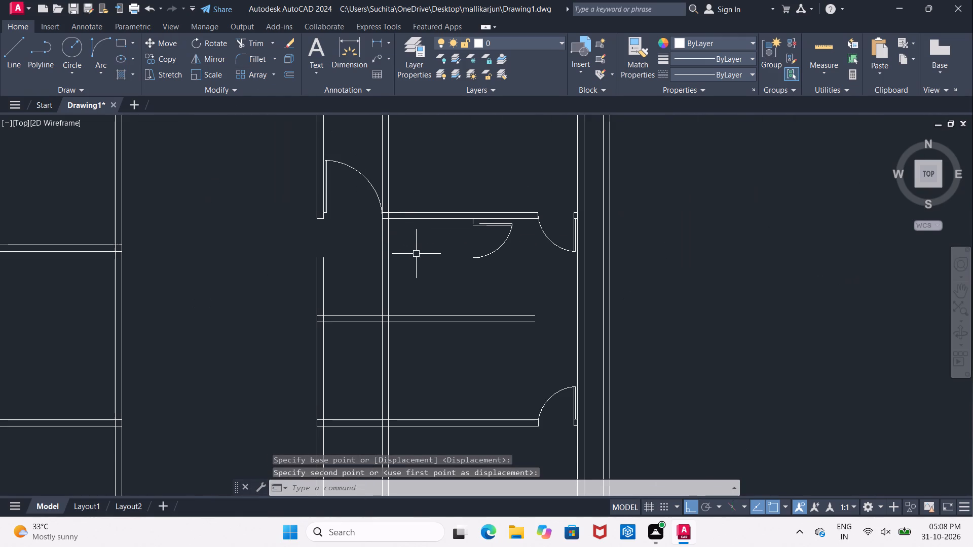
key(Escape)
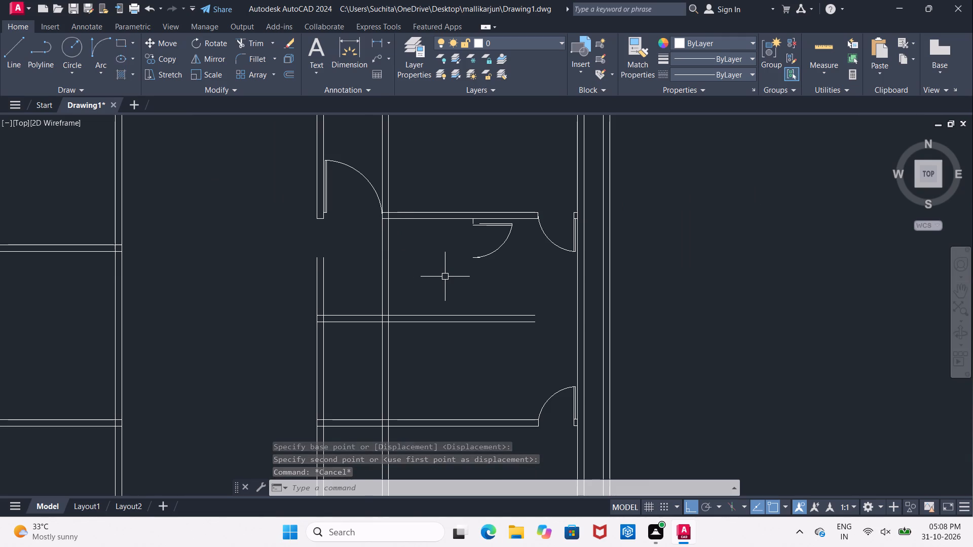
Trim the middle and lower partition lines west of the relocated wall, and the wall's tail below the lower partition.
scroll(445, 277, down, 2)
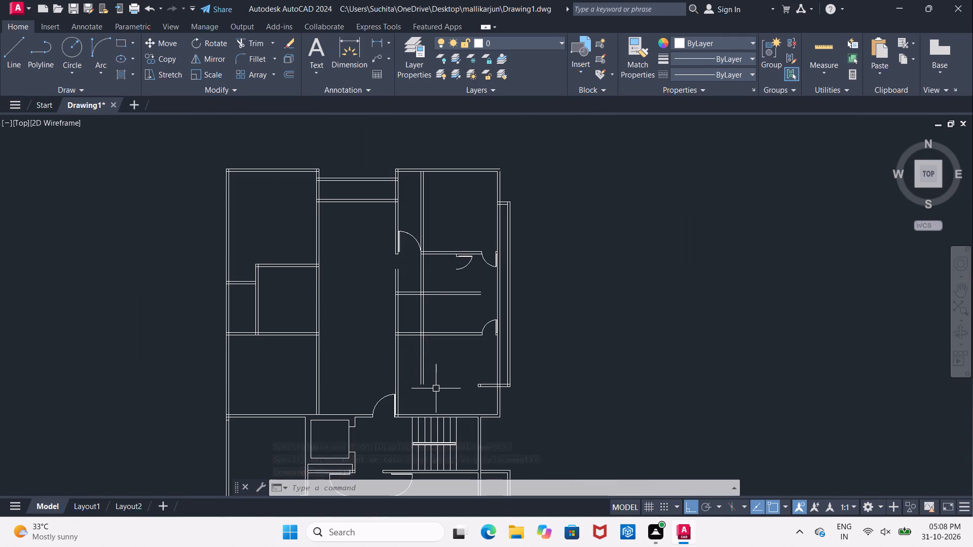
scroll(407, 334, up, 1)
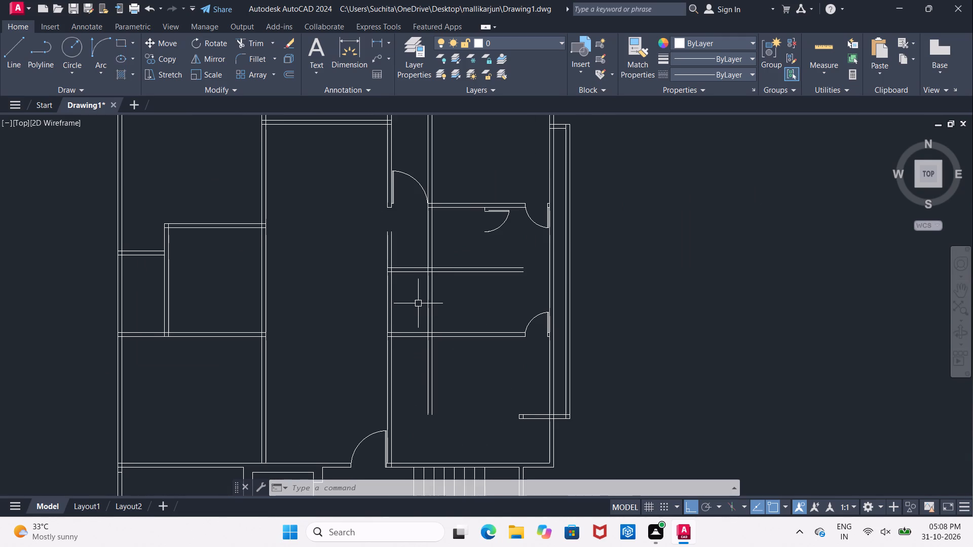
text(TR)
key(space)
key(space)
drag(409, 244, 412, 263)
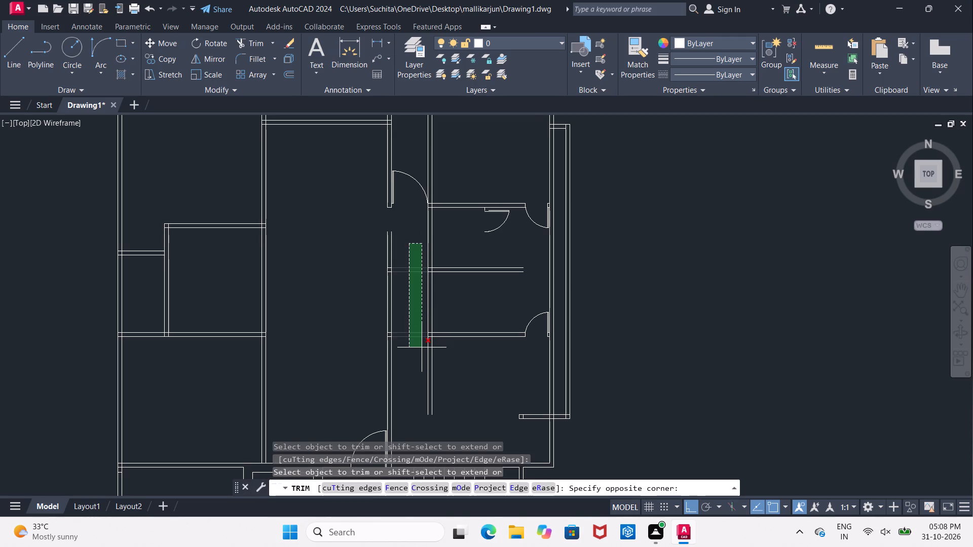
click(422, 347)
click(417, 356)
click(455, 364)
Remove the old west wall section between the new door's partition and the lower partition, trimming it and erasing the remaining pieces.
drag(357, 317, 371, 317)
click(415, 319)
key(Escape)
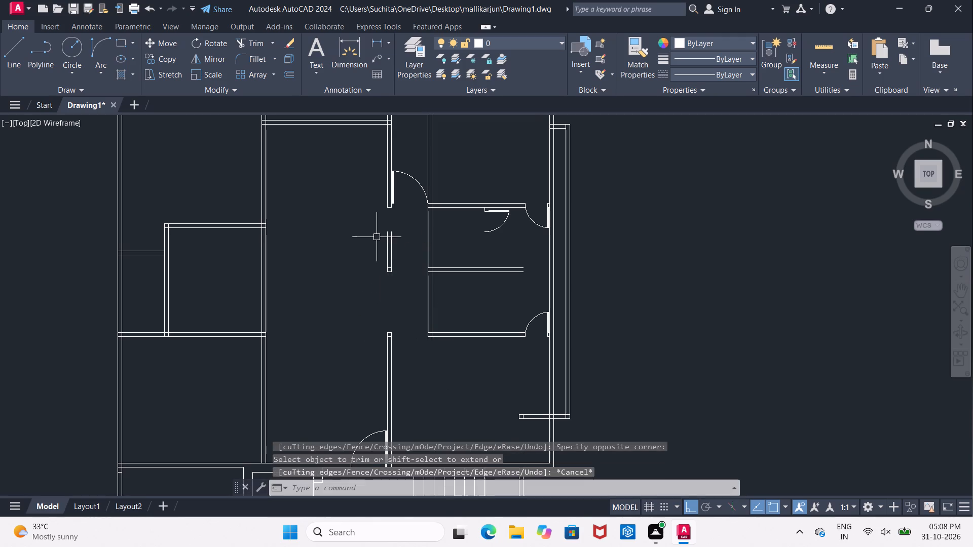
click(377, 227)
click(401, 295)
key(Delete)
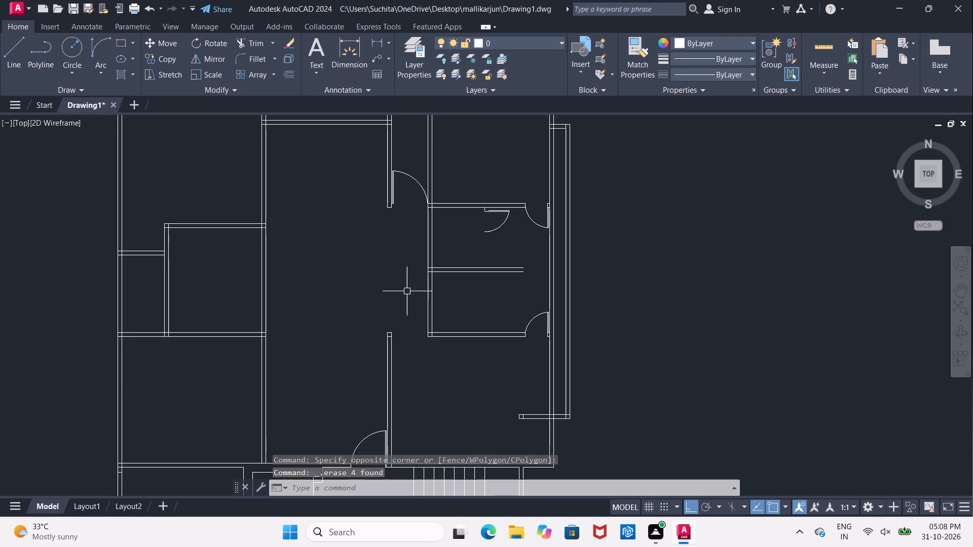
Trim the relocated wall's two lines above the upper partition, inside the northeast room.
key(t)
text(R)
key(space)
key(space)
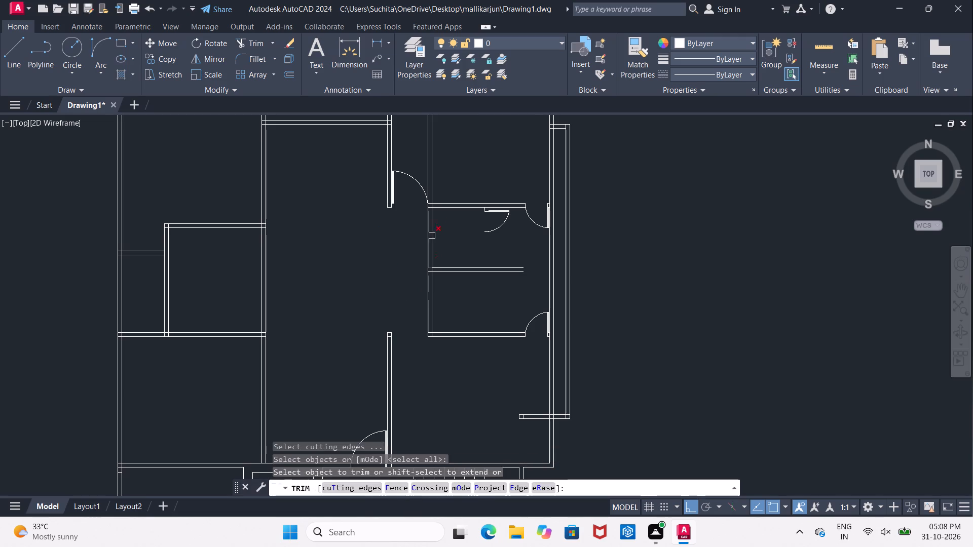
click(430, 180)
click(433, 177)
scroll(435, 180, down, 2)
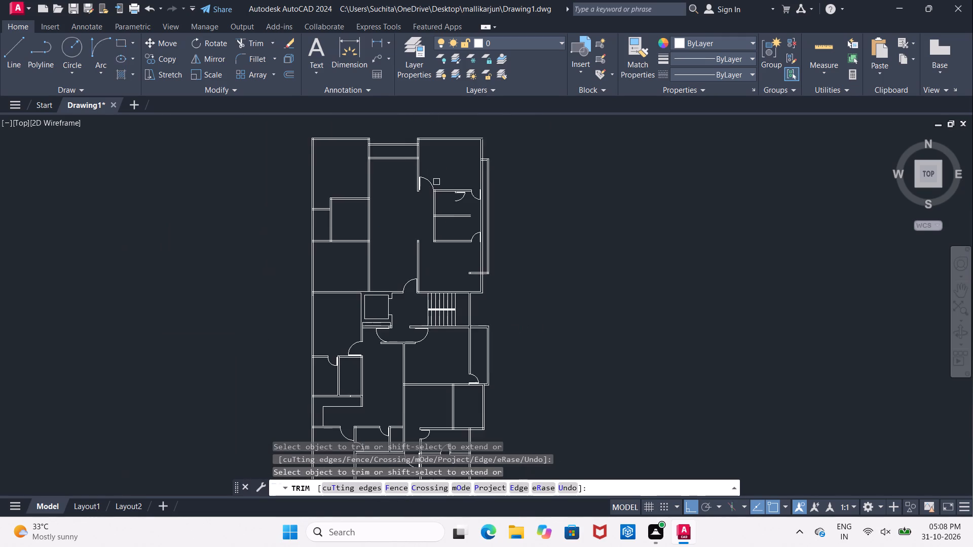
middle_drag(444, 169, 446, 206)
scroll(448, 221, up, 3)
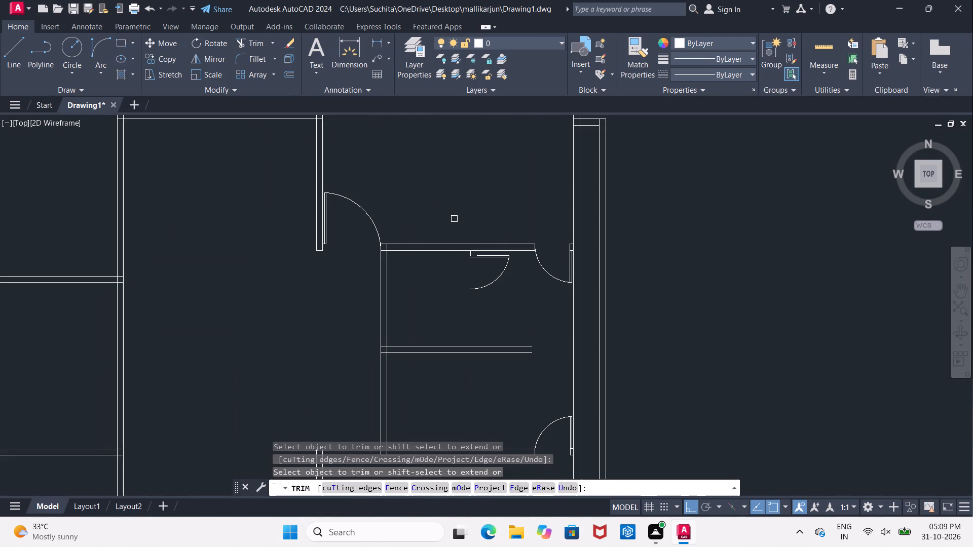
key(Escape)
Move the detached door's leaf, jamb line and swing arc about 4'-8" west onto the relocated wall.
scroll(468, 255, up, 3)
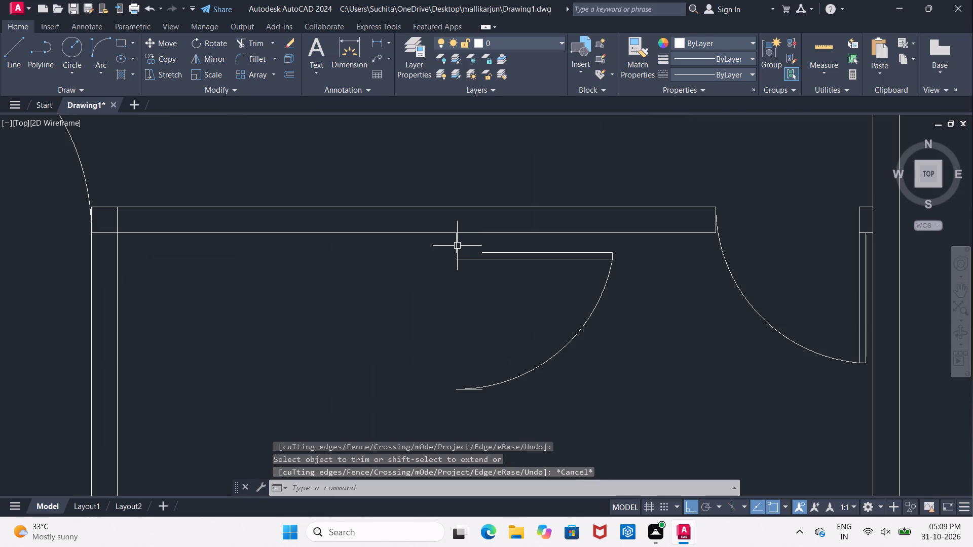
click(456, 244)
click(491, 250)
click(480, 257)
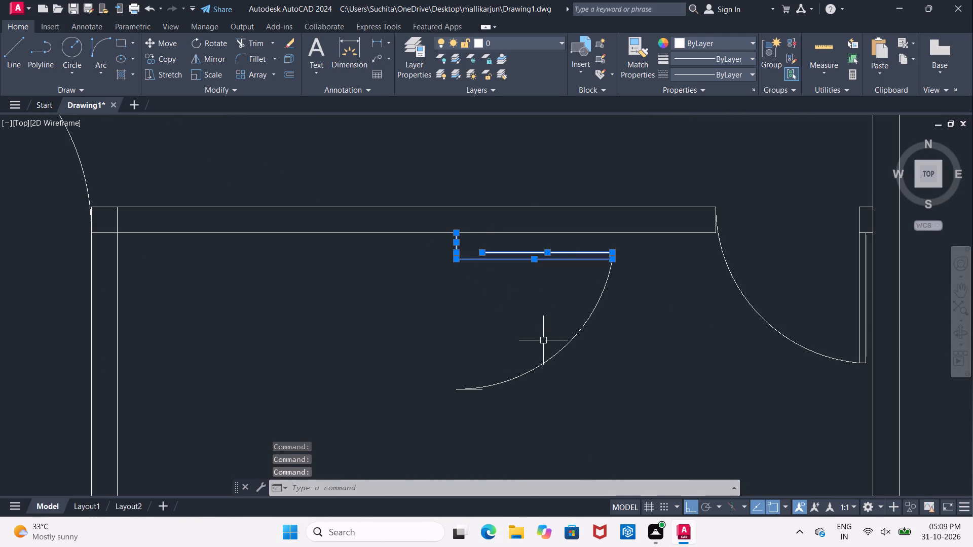
click(548, 351)
click(550, 369)
click(541, 360)
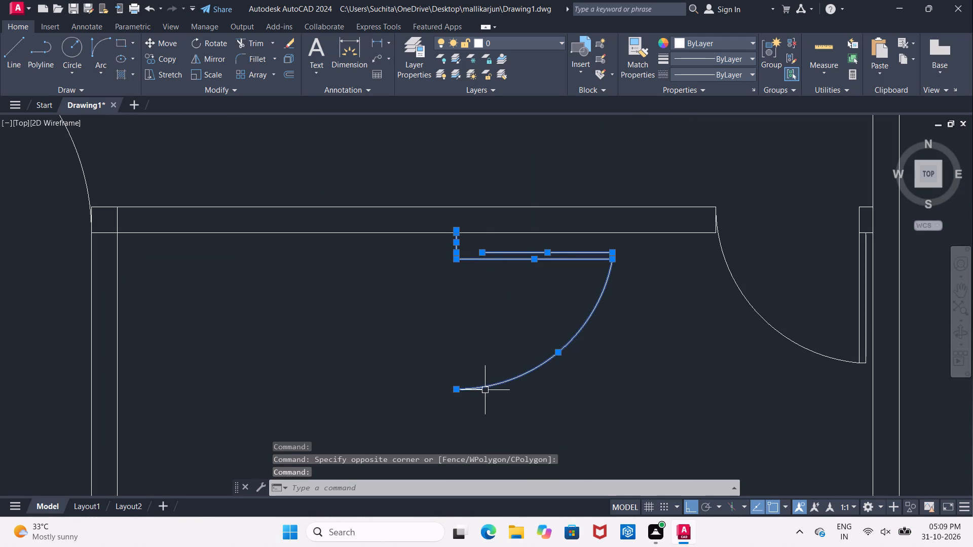
click(483, 389)
click(481, 389)
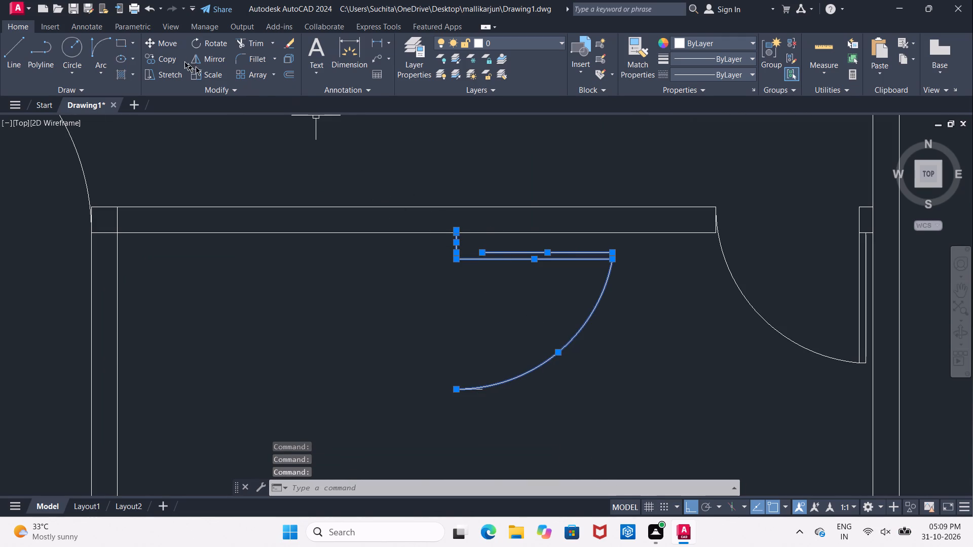
click(162, 41)
click(681, 322)
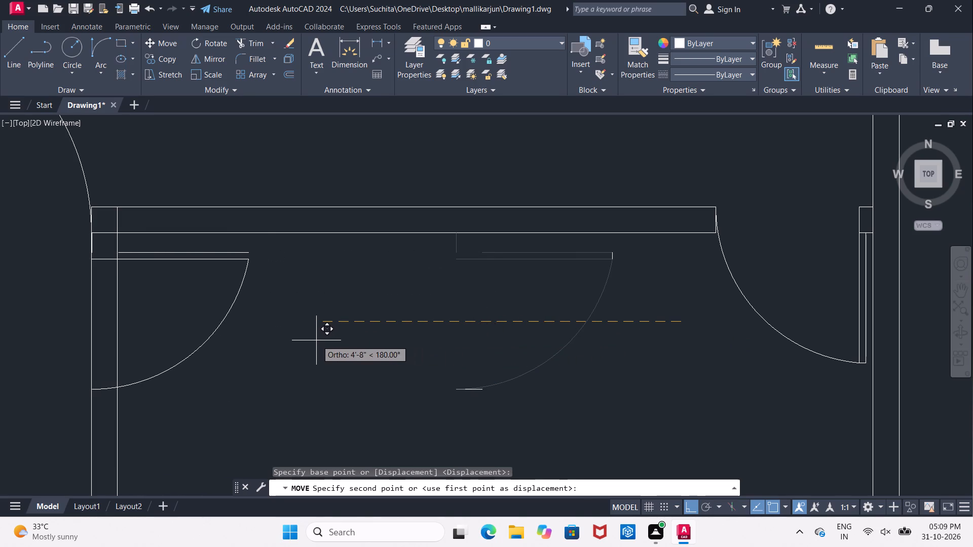
click(316, 340)
Erase the leftover leaf end line and short jamb line at the door's former position.
click(470, 392)
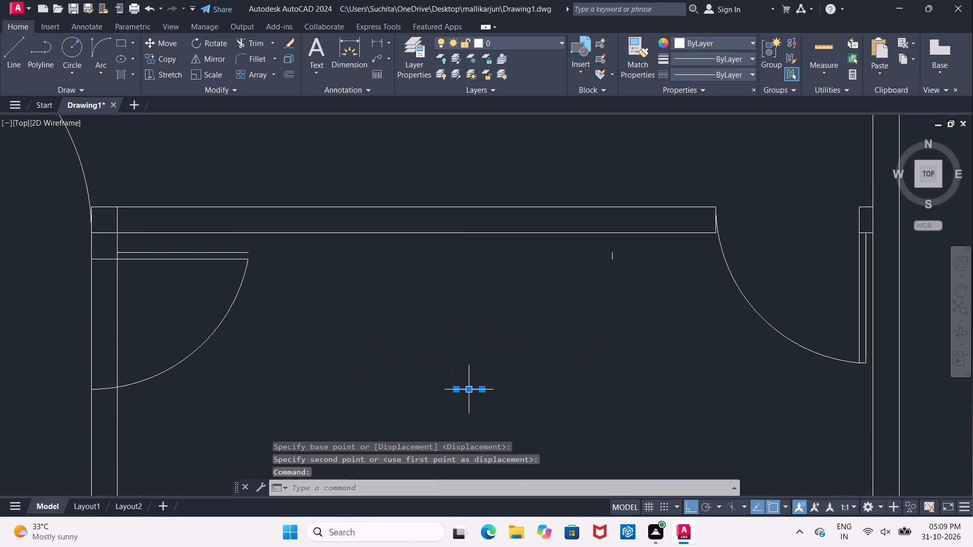
drag(611, 255, 612, 261)
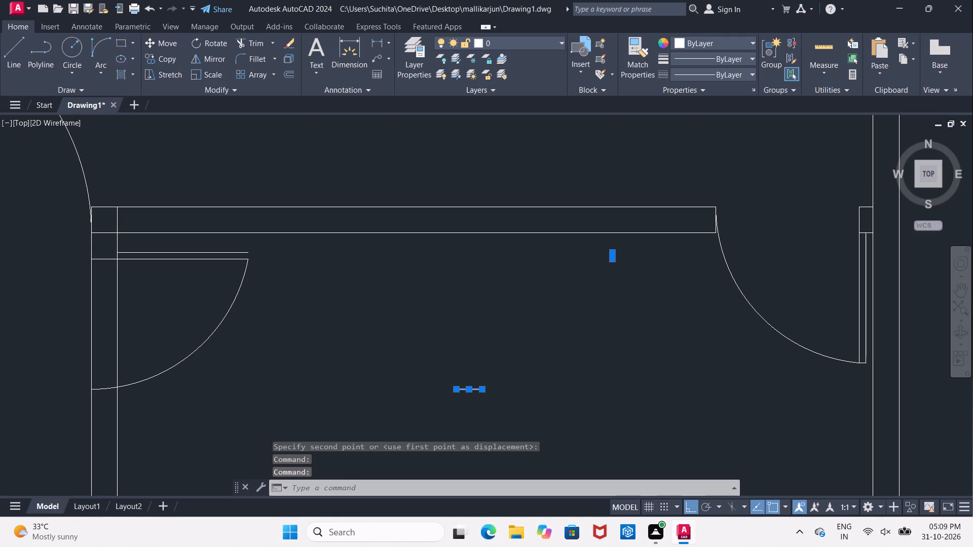
key(Delete)
Draw a short vertical line closing the east end of the relocated door's leaf.
click(6, 61)
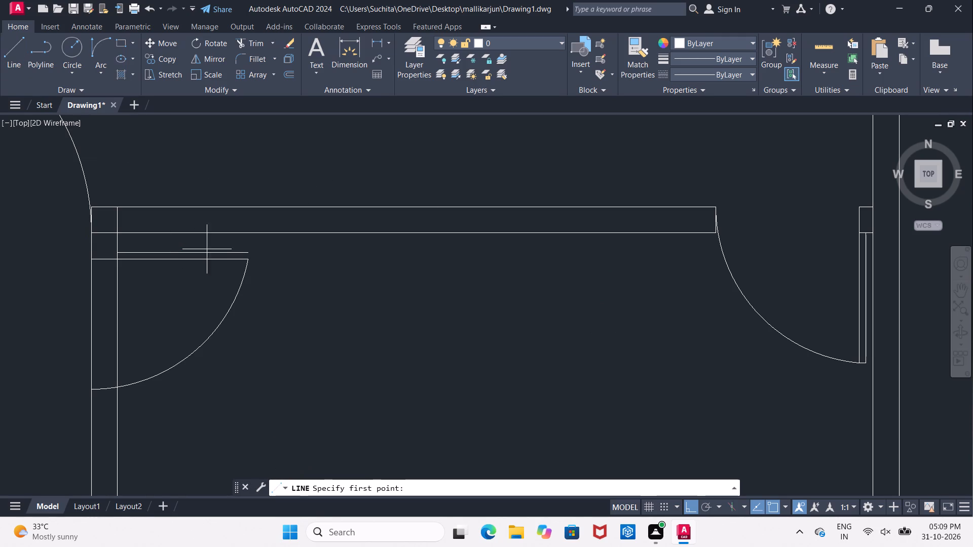
click(245, 252)
click(245, 258)
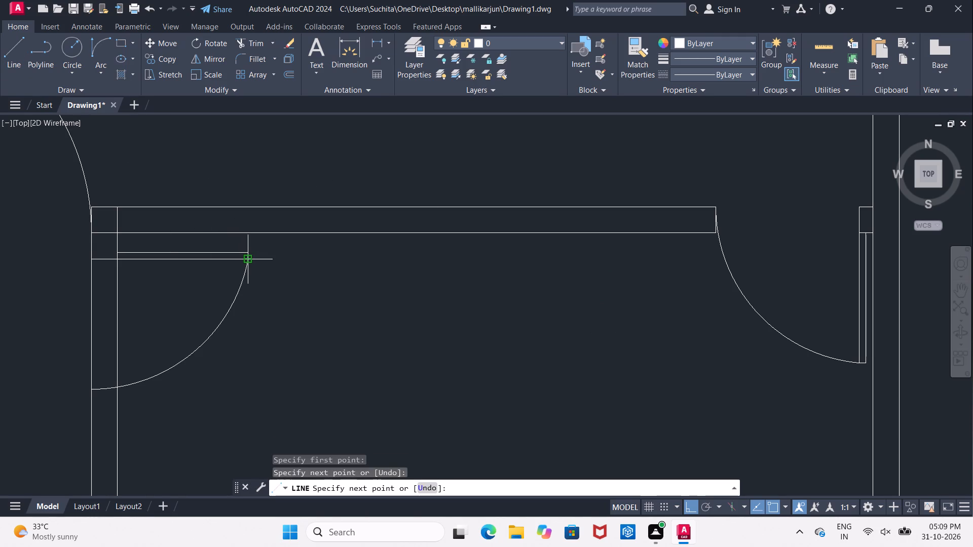
key(Escape)
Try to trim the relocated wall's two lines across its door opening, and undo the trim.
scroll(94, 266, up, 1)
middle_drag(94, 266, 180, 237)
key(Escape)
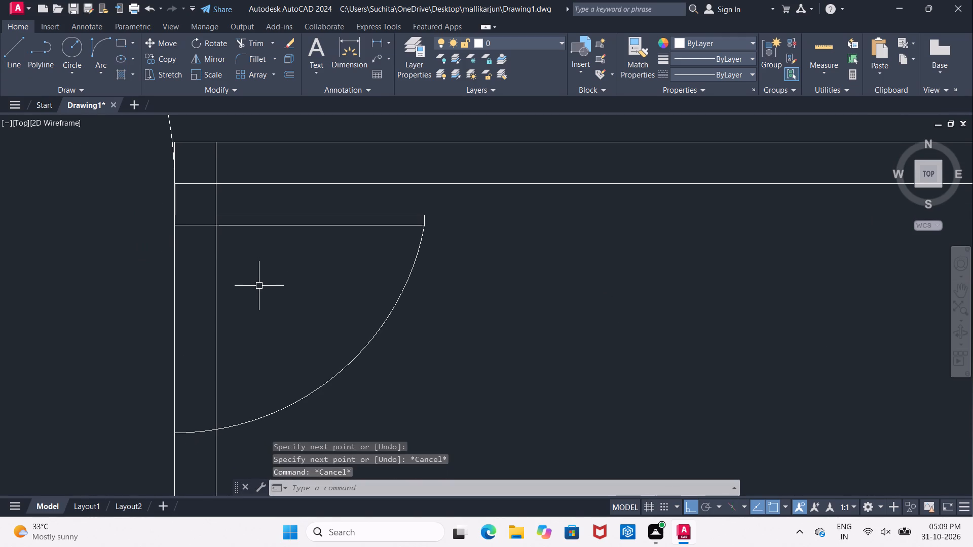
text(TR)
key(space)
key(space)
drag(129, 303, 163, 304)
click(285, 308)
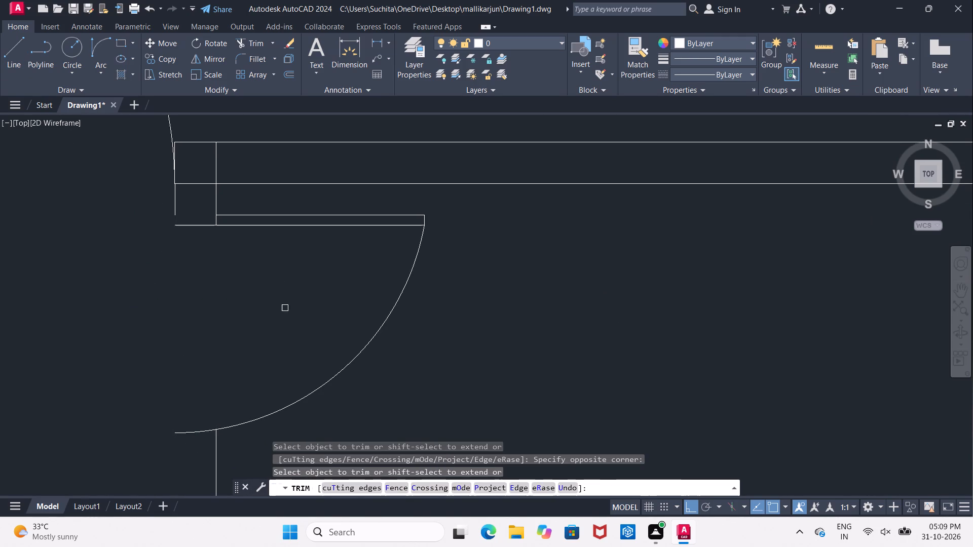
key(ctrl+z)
Extend the relocated door's swing arc to meet the wall's west line.
scroll(192, 446, up, 1)
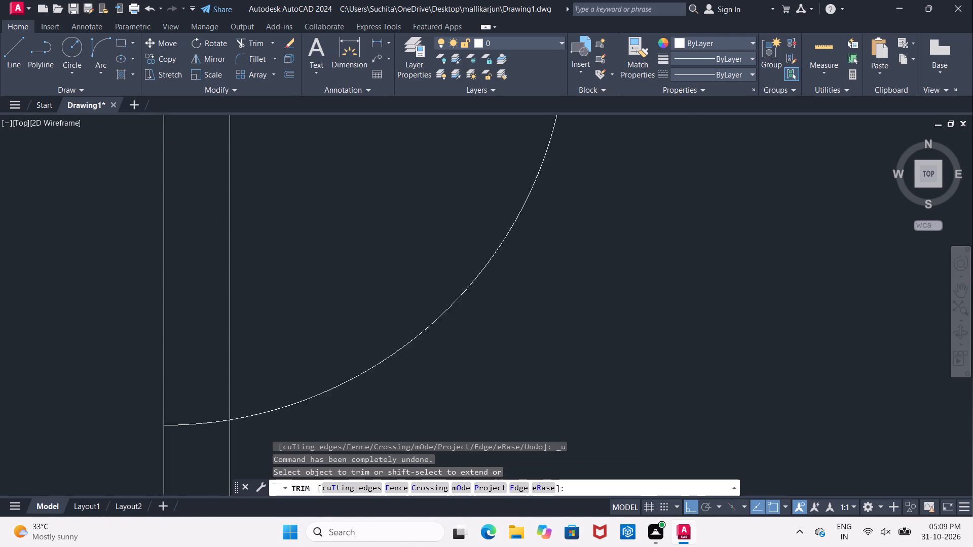
scroll(192, 446, up, 4)
middle_drag(205, 423, 366, 397)
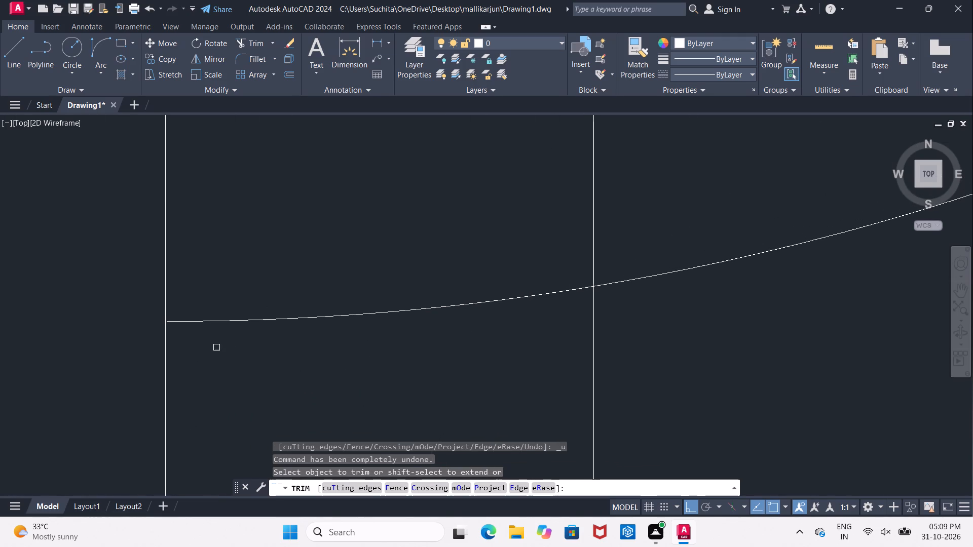
shift+click(193, 322)
scroll(137, 287, down, 2)
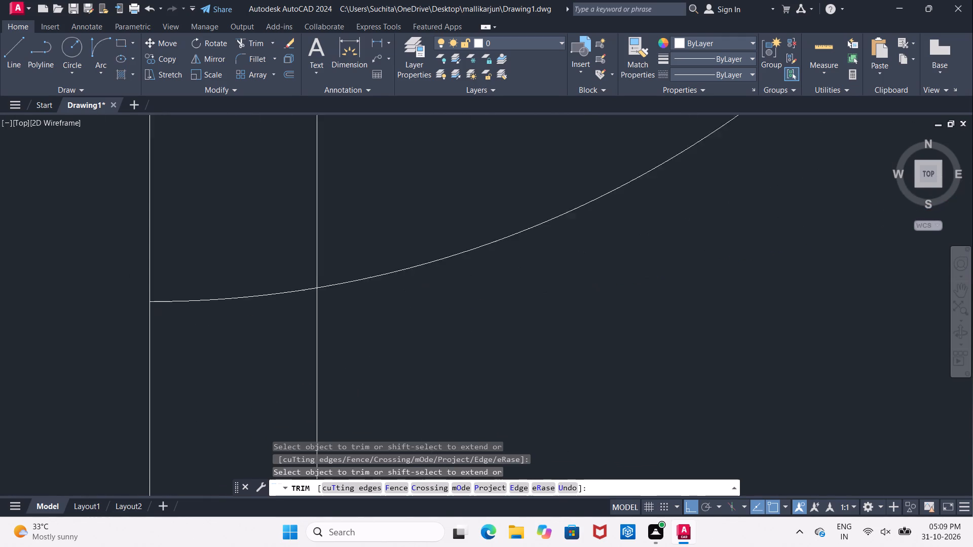
Trim the relocated wall's two lines between the door jamb and swing arc, and extend the west line down to the jamb.
scroll(141, 292, down, 3)
scroll(118, 242, down, 1)
middle_drag(118, 242, 153, 354)
drag(142, 322, 154, 332)
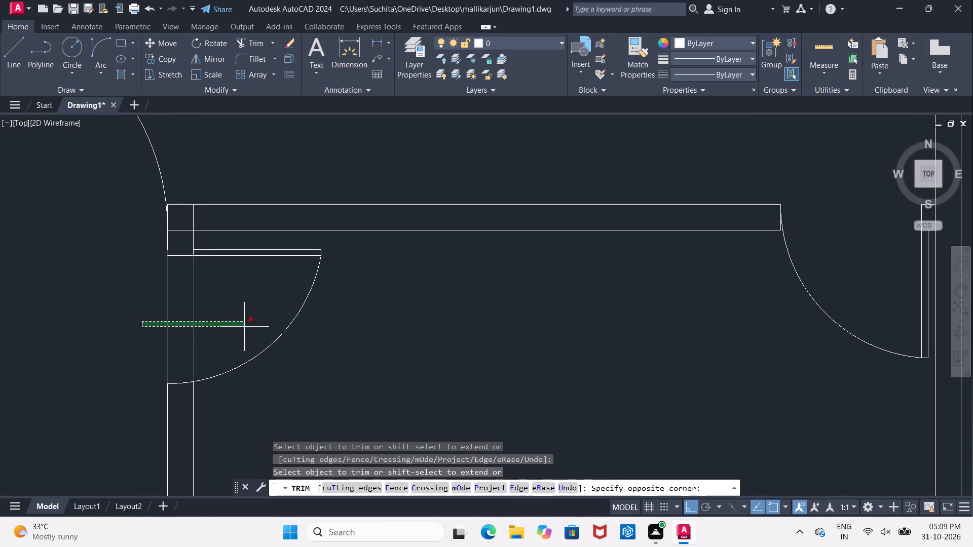
click(243, 325)
scroll(148, 264, up, 2)
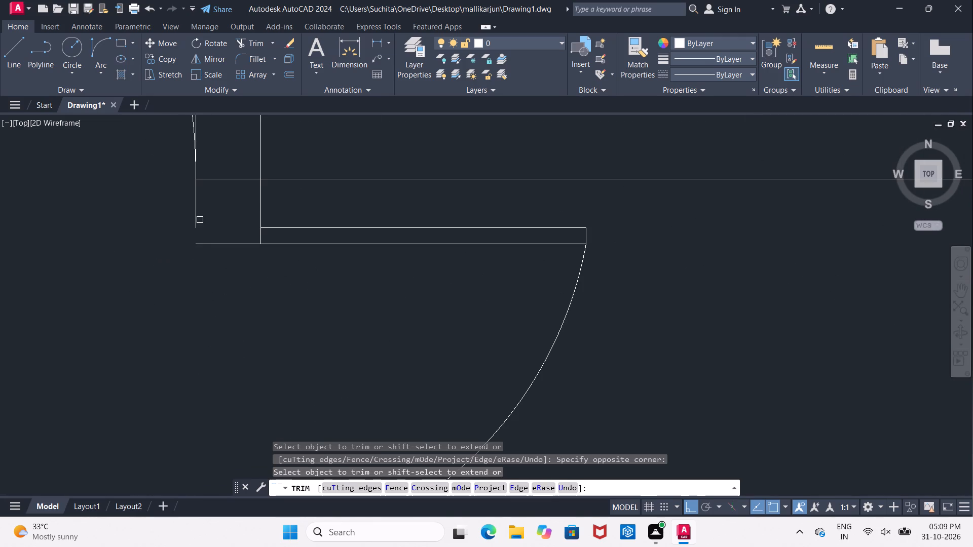
shift+click(195, 221)
scroll(210, 274, down, 2)
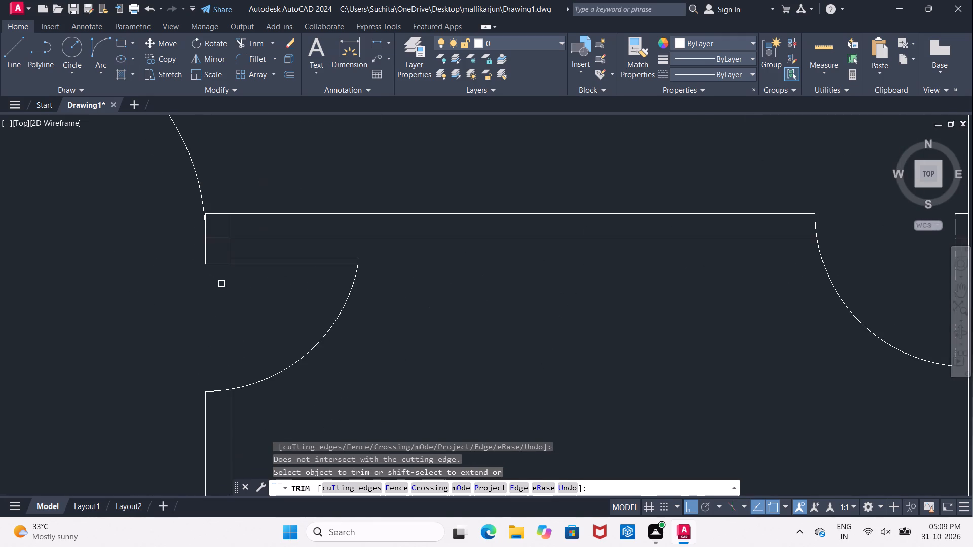
Trim the two short wall lines crossing inside the corner where the relocated wall meets the upper partition.
scroll(221, 284, down, 1)
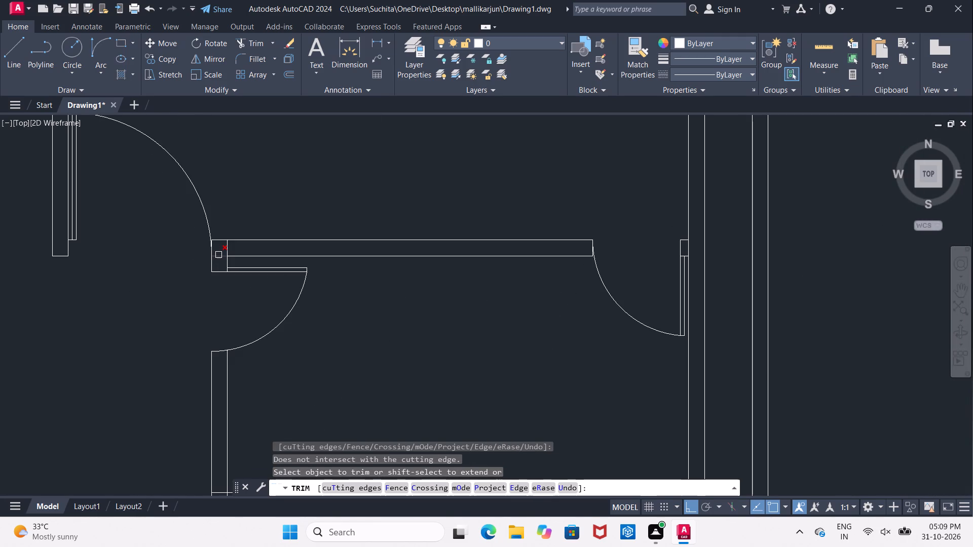
click(218, 255)
click(224, 249)
Extend both lines of the middle partition between the two small east rooms to the east wall's outer line.
scroll(463, 313, down, 3)
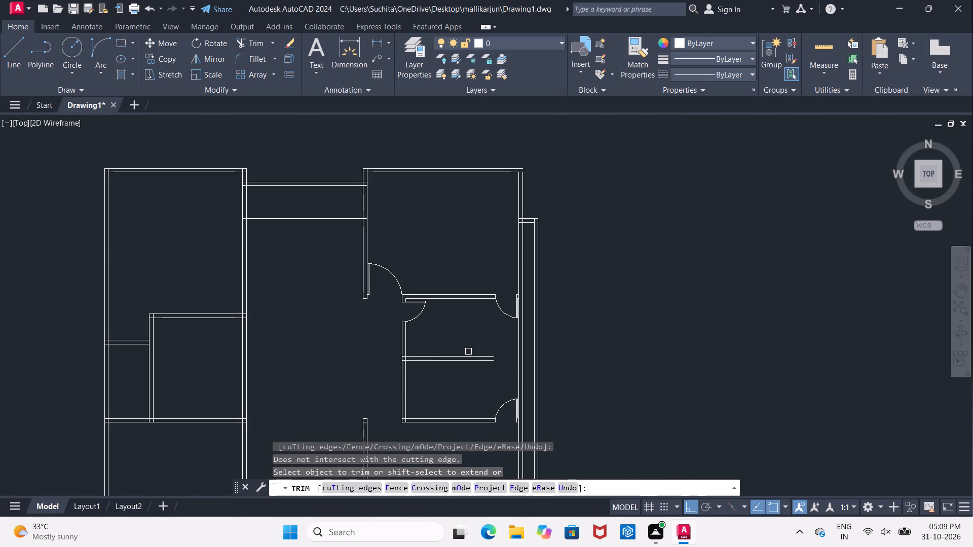
scroll(489, 376, up, 1)
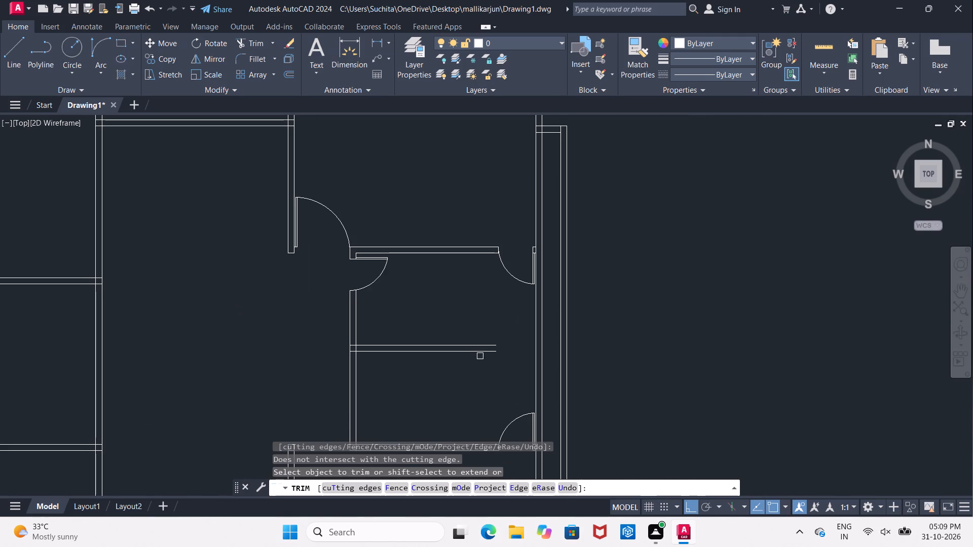
shift+click(480, 353)
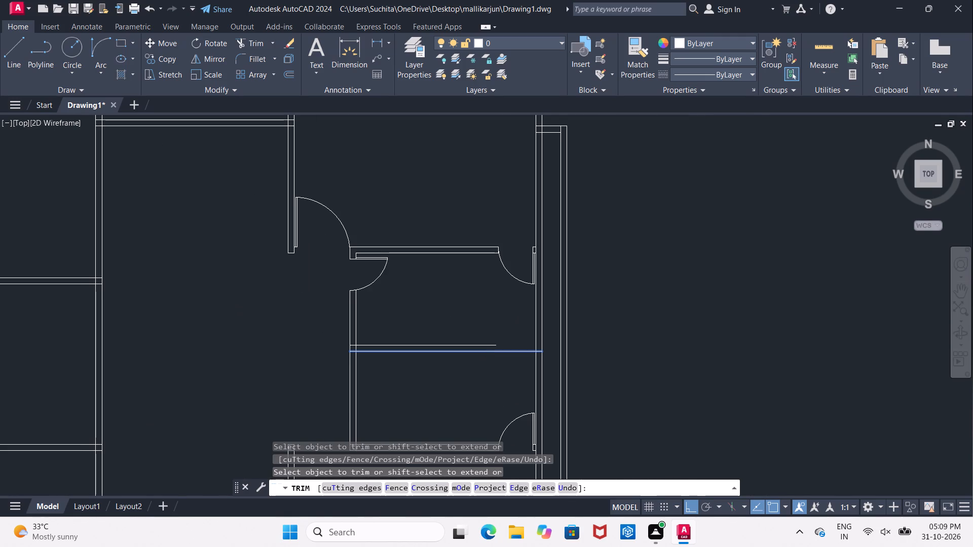
shift+click(484, 353)
shift+click(482, 344)
shift+click(489, 346)
Offset the north end line of the vertical wall southwest of the small east rooms 3' south.
scroll(467, 310, down, 1)
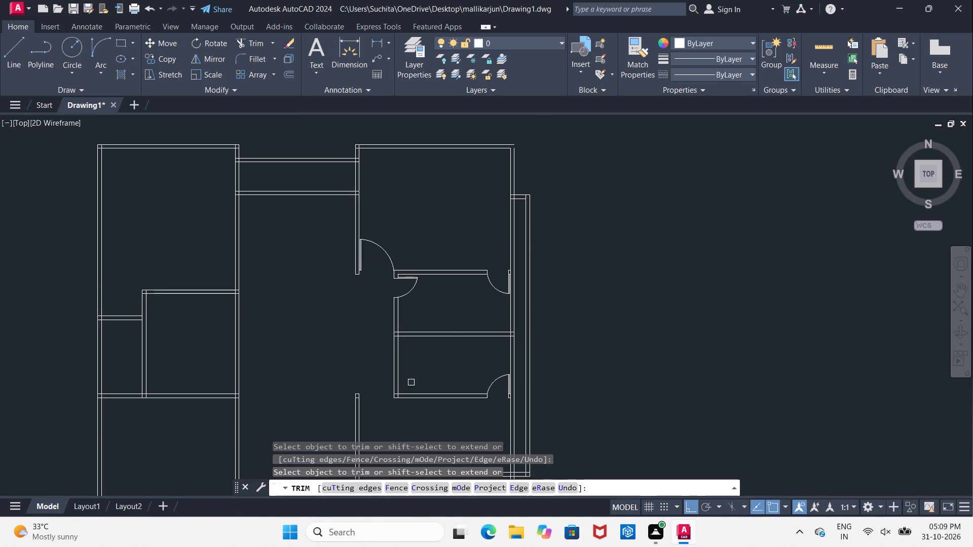
scroll(354, 404, up, 3)
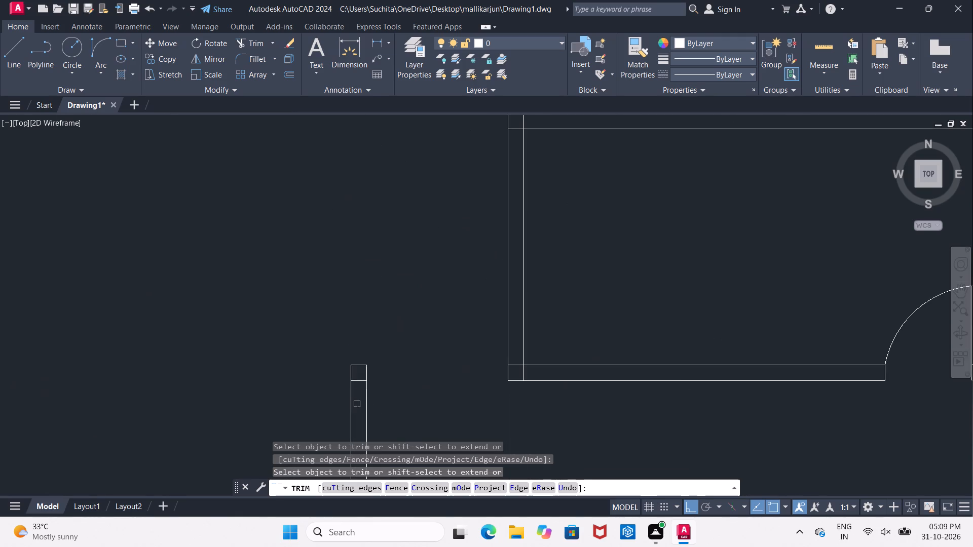
middle_drag(361, 402, 340, 358)
key(Escape)
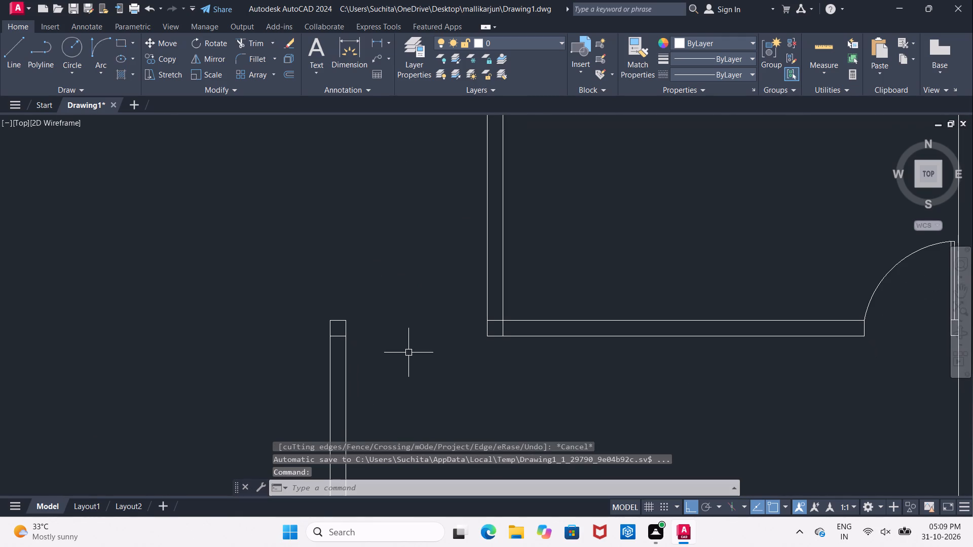
key(o)
key(Return)
key(3)
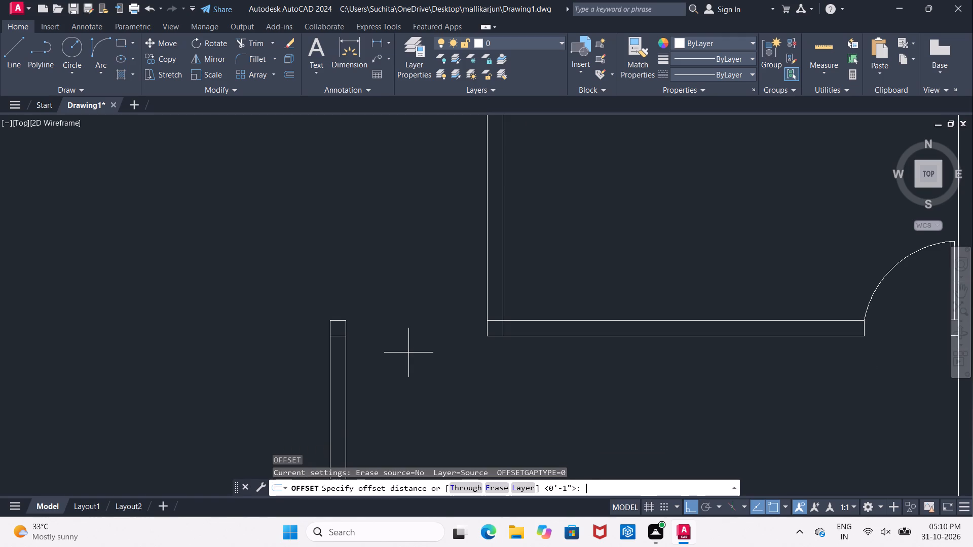
key(apostrophe)
key(Return)
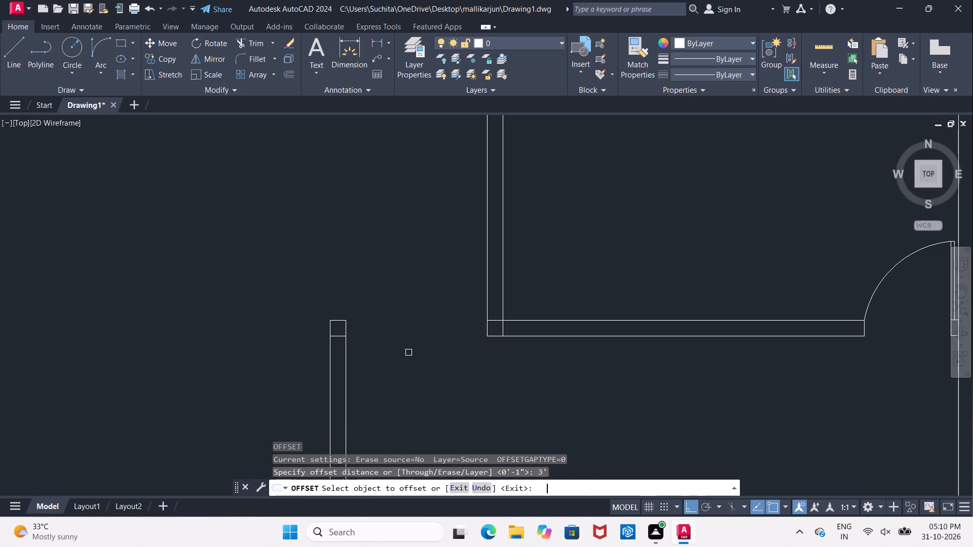
scroll(430, 357, down, 1)
middle_drag(430, 359, 434, 257)
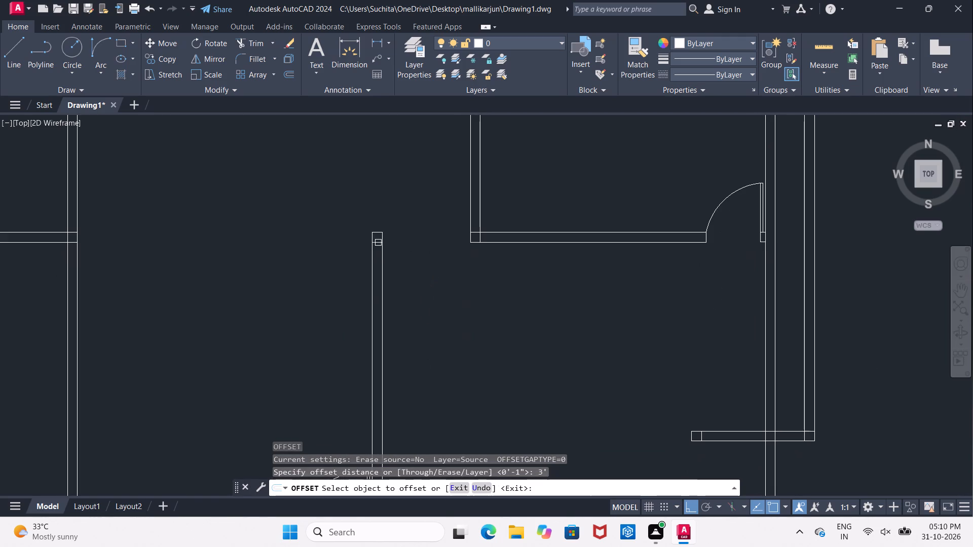
click(376, 233)
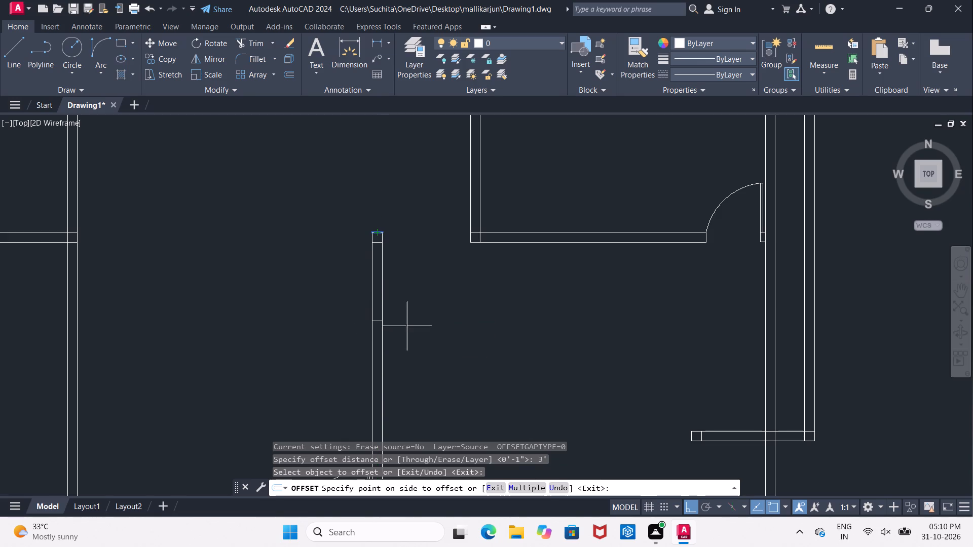
click(407, 327)
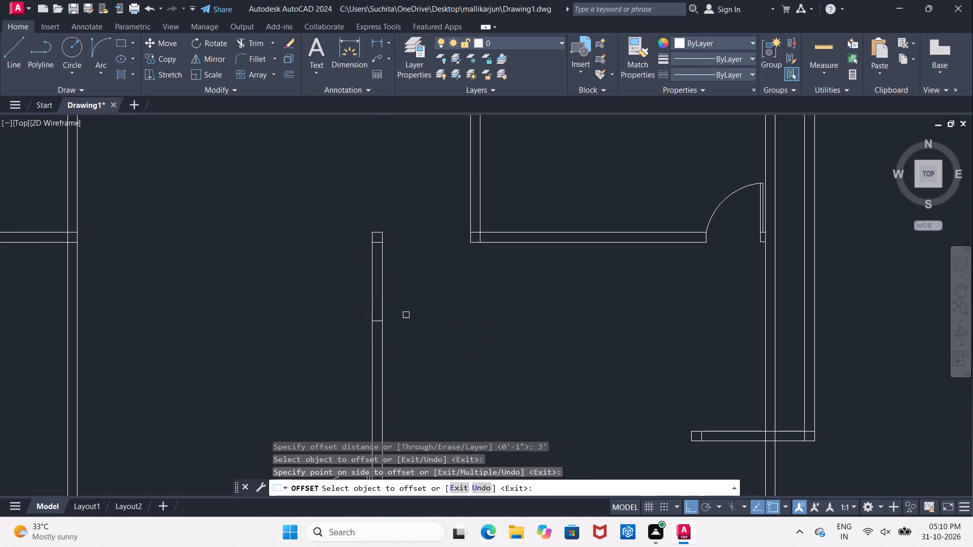
key(Return)
Offset that wall's east line 1" east twice to form the edges of a door leaf.
key(Return)
text(1")
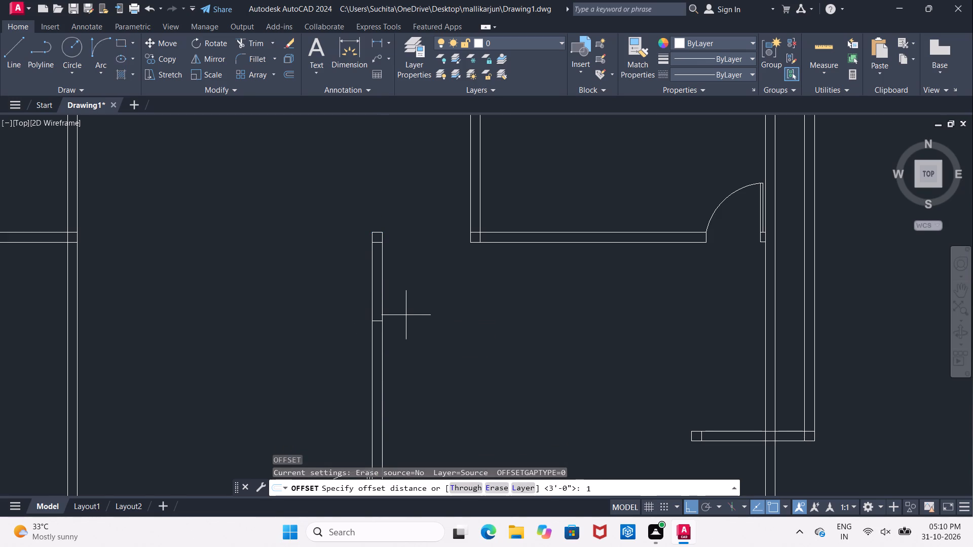
key(Return)
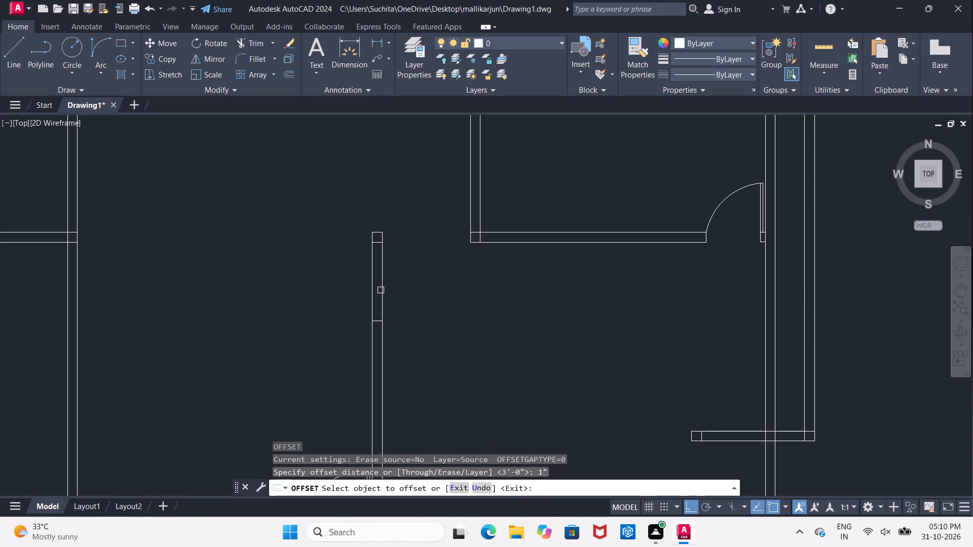
click(381, 290)
click(408, 291)
scroll(388, 296, up, 2)
click(377, 294)
click(428, 294)
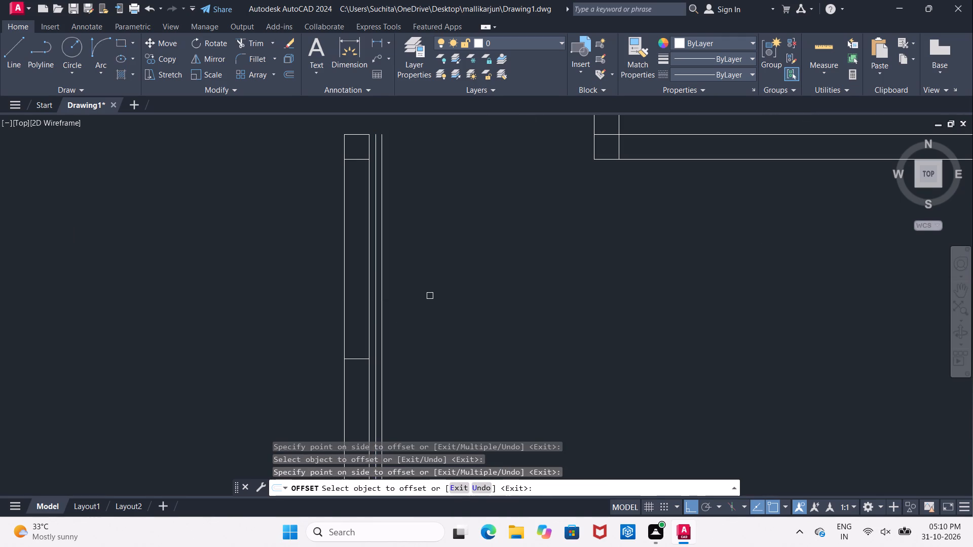
key(Escape)
Extend the wall's north end line and the short cross line below it to the outer leaf line.
key(e)
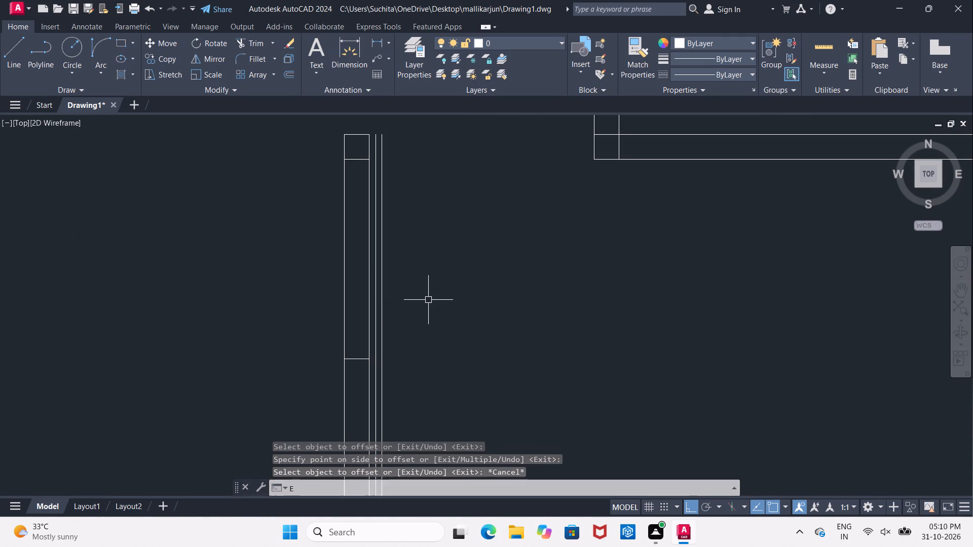
key(x)
key(space)
key(space)
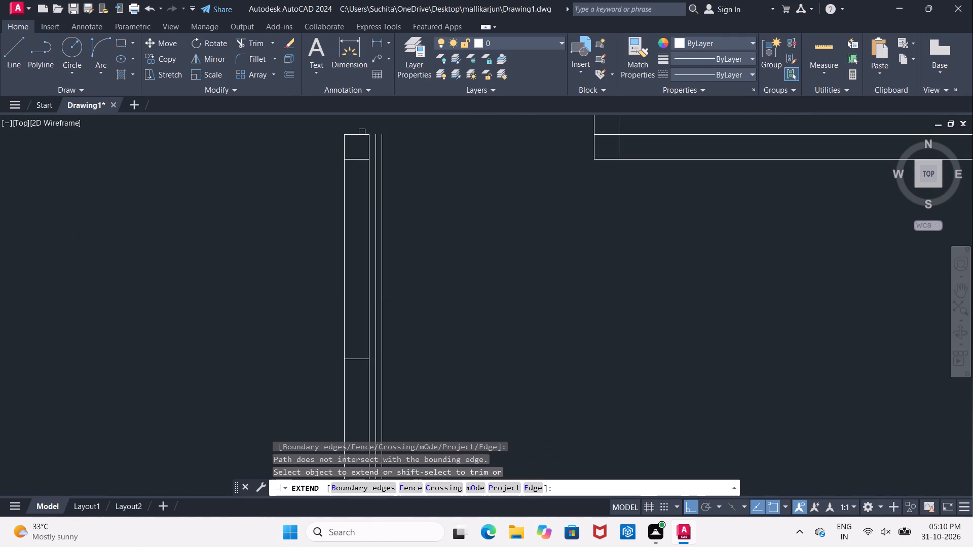
click(362, 135)
click(362, 134)
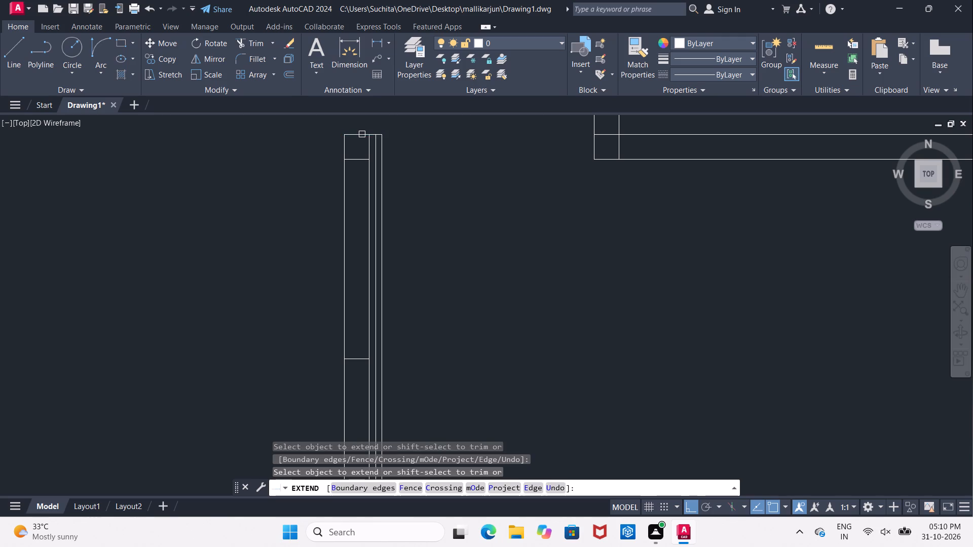
click(362, 159)
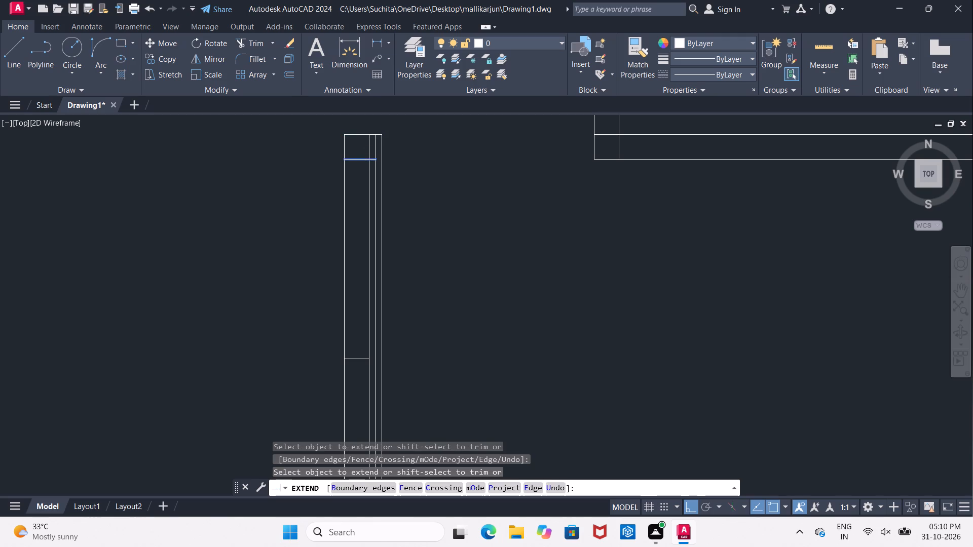
click(364, 159)
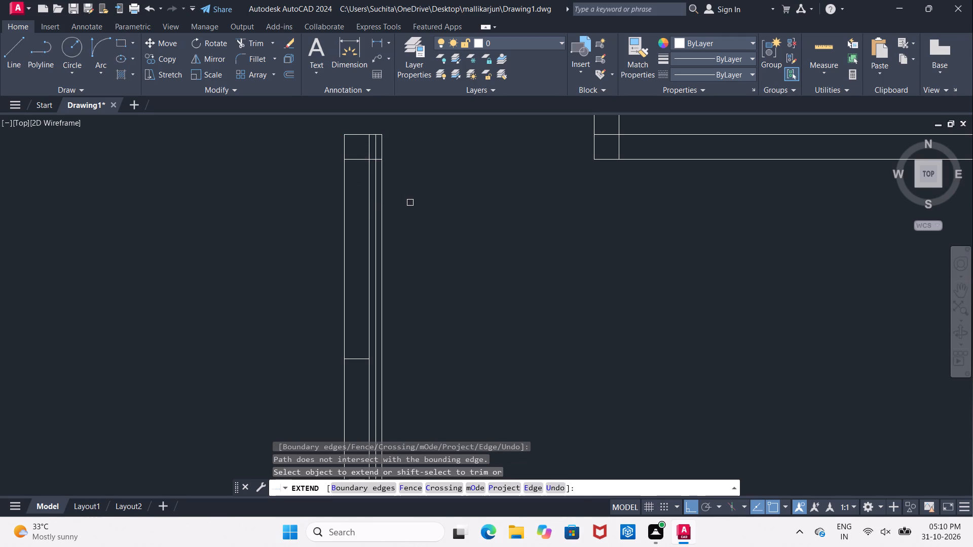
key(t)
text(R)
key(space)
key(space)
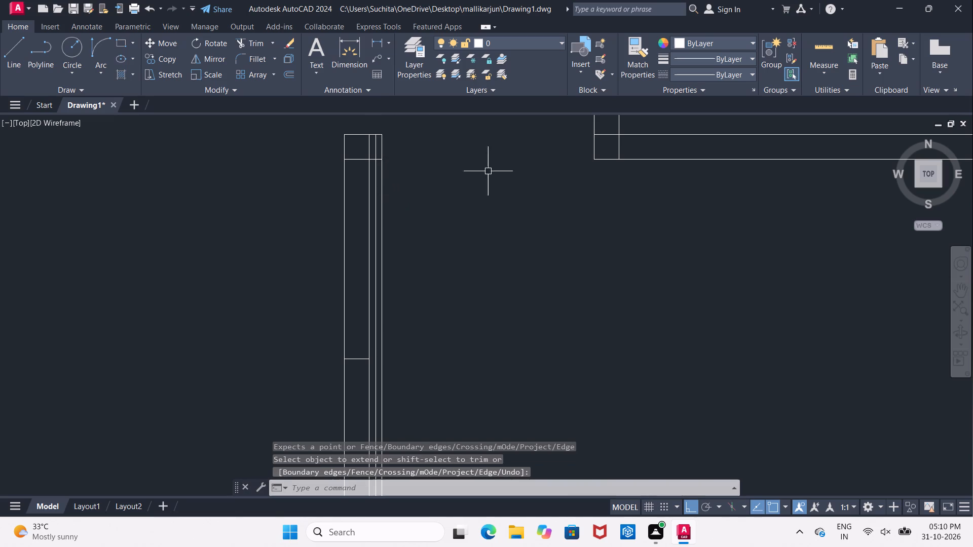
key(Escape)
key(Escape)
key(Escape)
Trim the inner door-leaf line above the short cross line and that cross line's piece east of it, at the wall's north end.
text(TR)
key(space)
key(space)
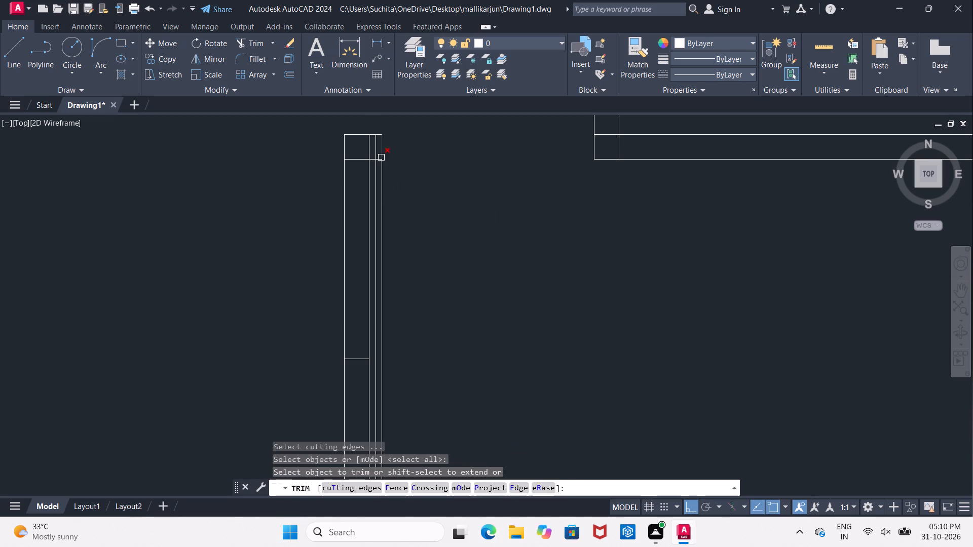
scroll(372, 149, up, 1)
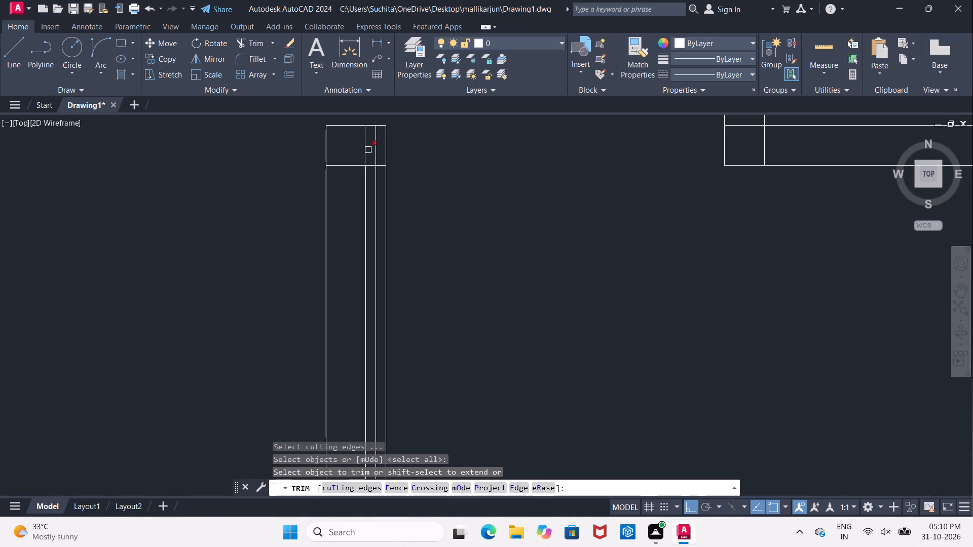
click(375, 148)
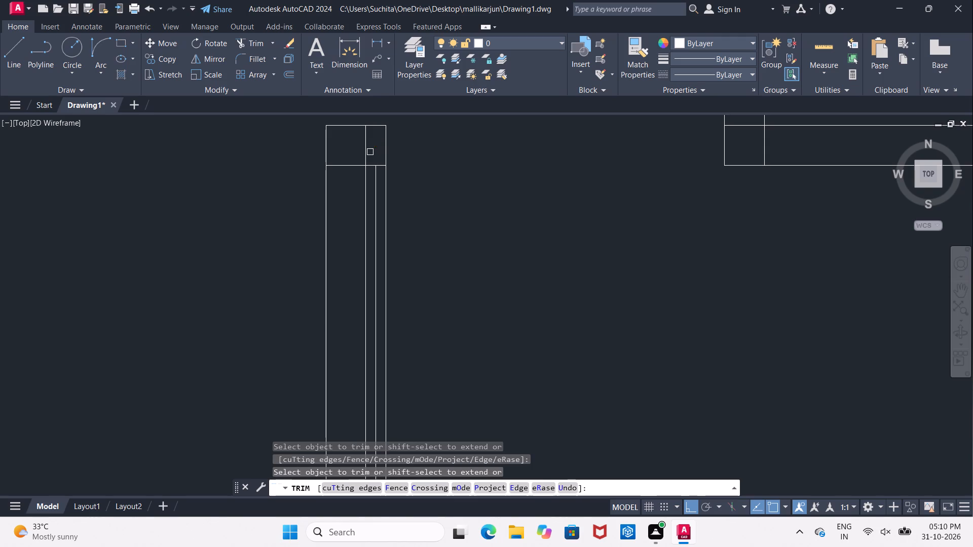
click(379, 165)
scroll(377, 147, down, 2)
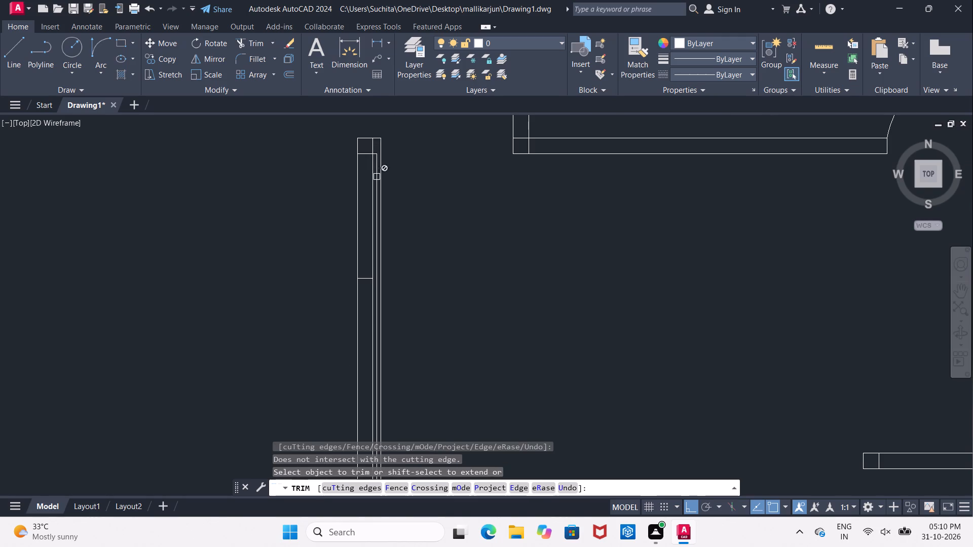
scroll(370, 293, up, 2)
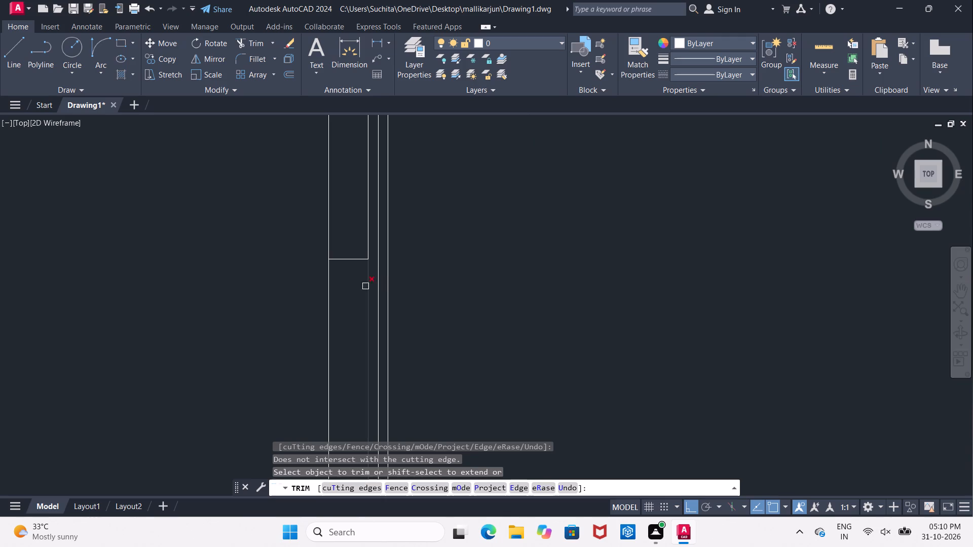
key(Escape)
Extend the cross line 3' south of the wall's north end eastward to the outer door-leaf line.
key(e)
key(x)
key(space)
key(space)
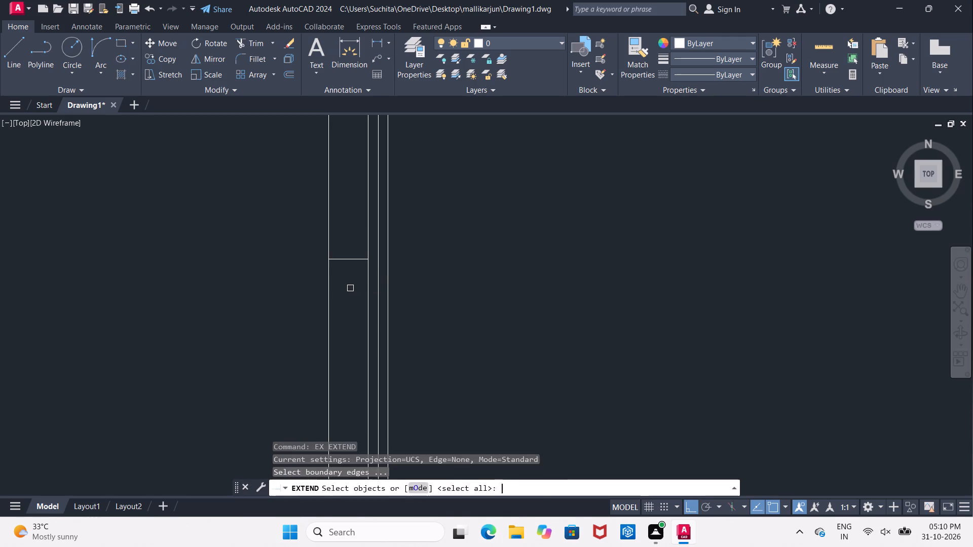
click(352, 259)
click(358, 259)
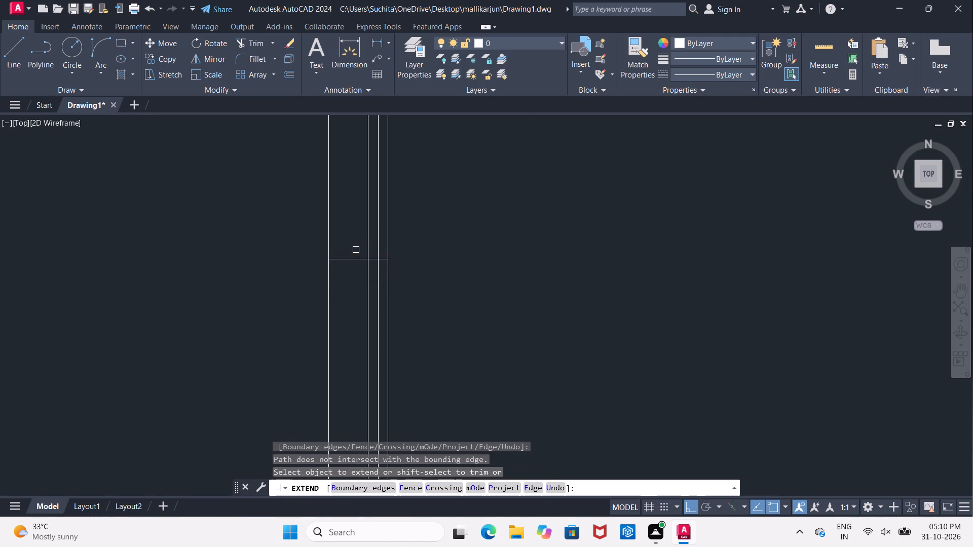
drag(352, 242, 354, 249)
click(361, 279)
key(Escape)
key(Escape)
Trim the leaf's lower cross line inside the wall and beside it, and both leaf lines below, leaving only the door leaf's closed south end.
text(TR)
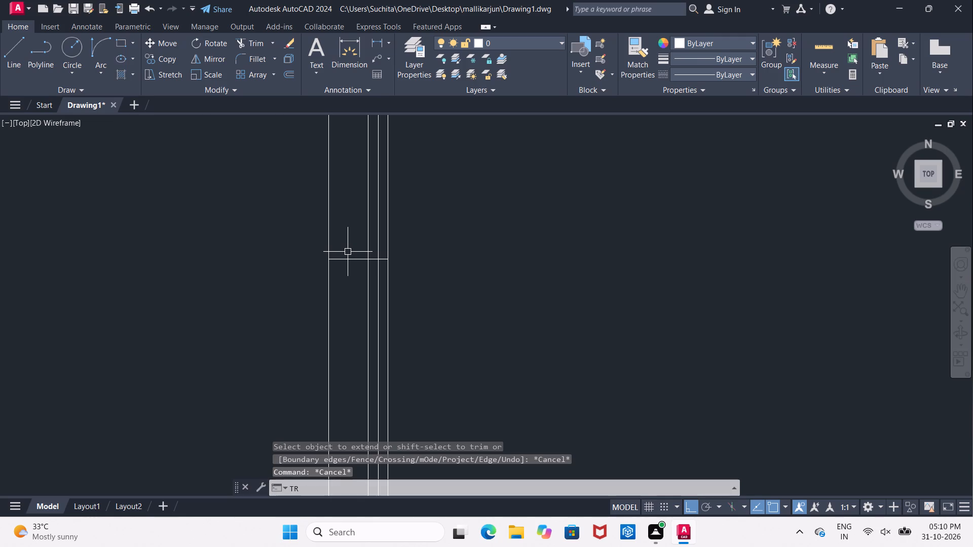
key(space)
key(space)
click(348, 260)
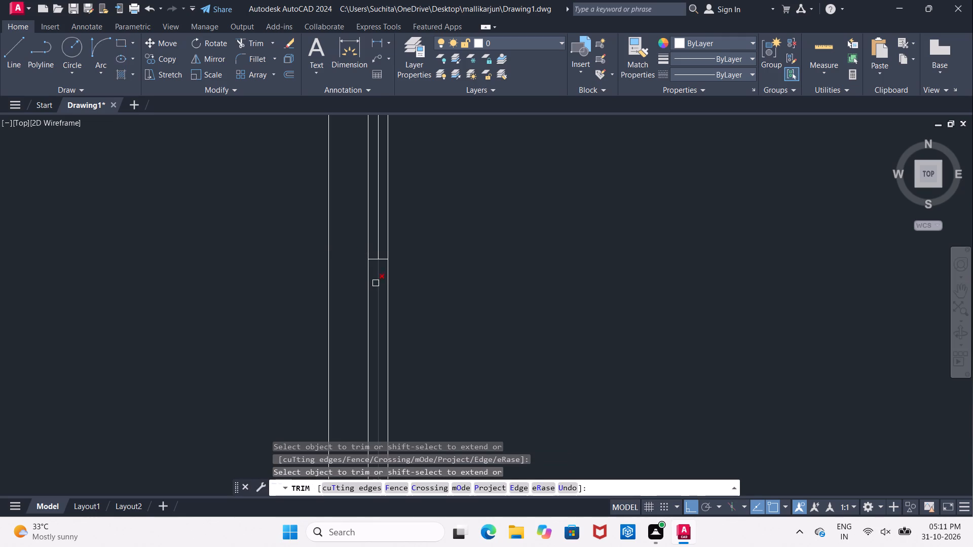
click(376, 281)
click(387, 272)
scroll(374, 264, up, 2)
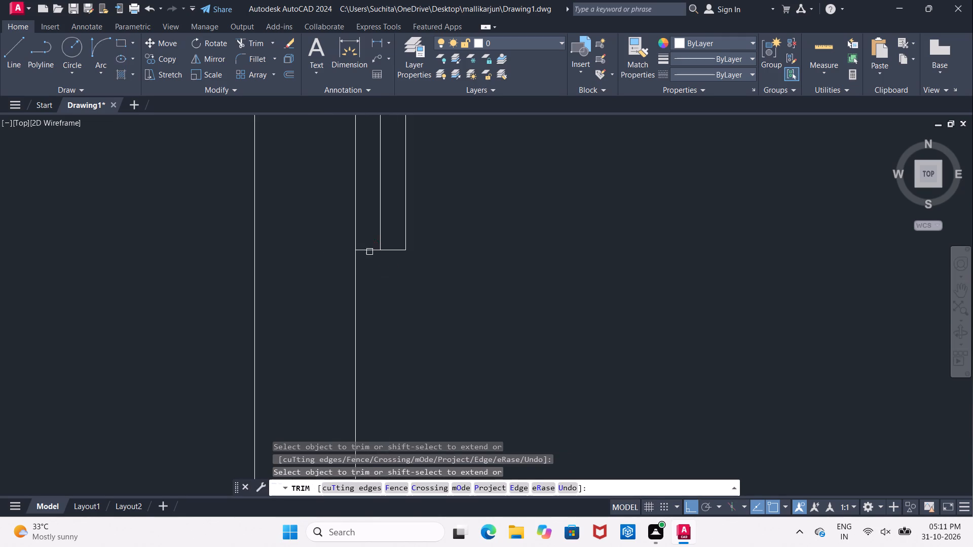
click(369, 250)
scroll(371, 272, down, 5)
scroll(431, 250, up, 1)
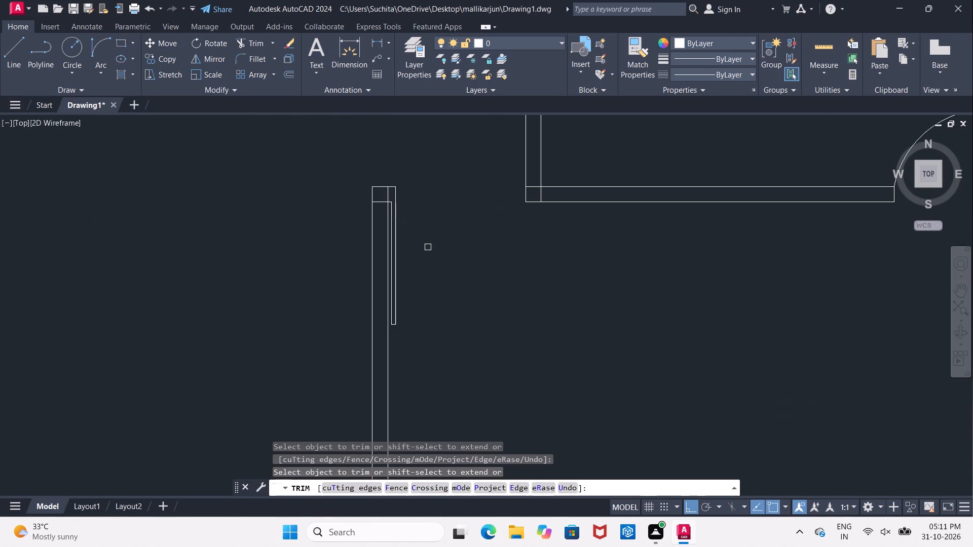
key(Escape)
Draw the door-swing arc from the southwest corner of the small east rooms' wall to the leaf's south end using start, end and direction.
click(104, 47)
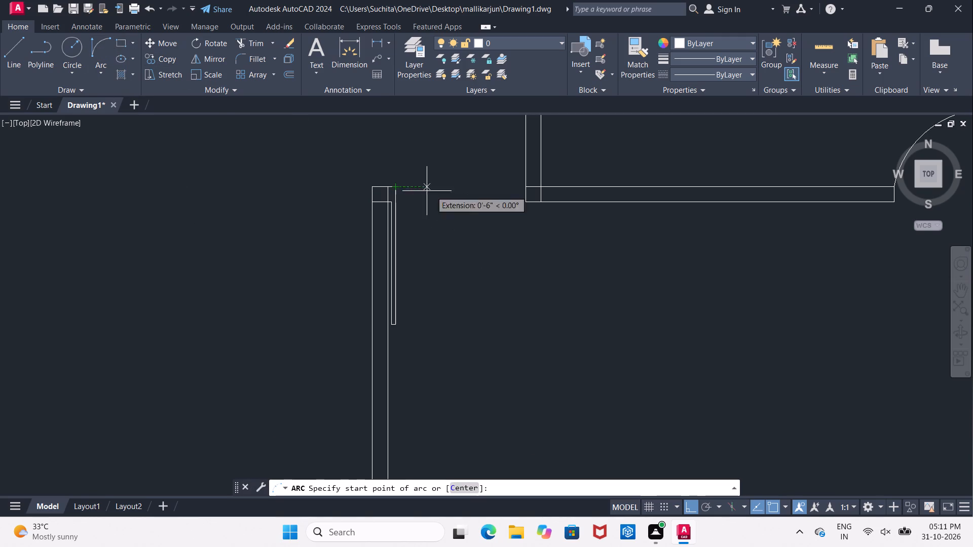
click(528, 187)
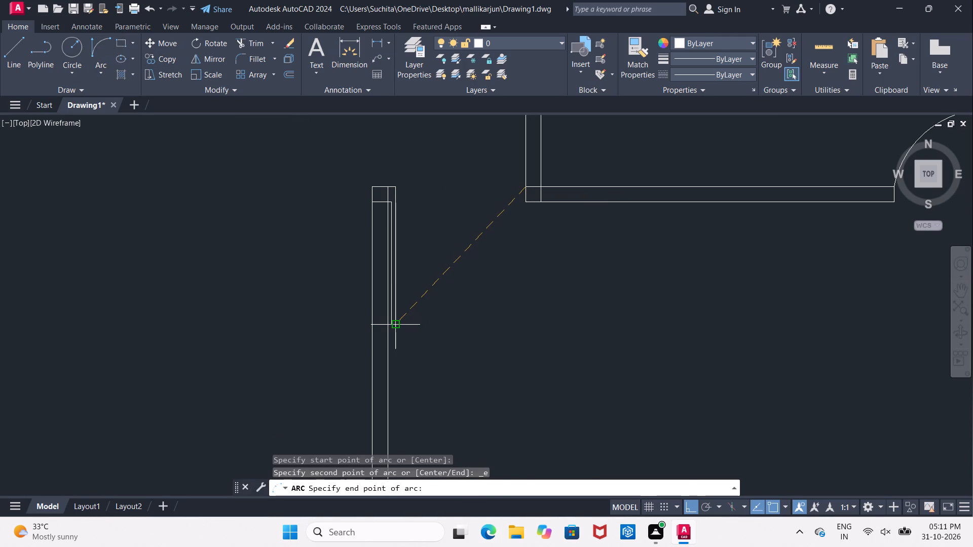
click(398, 326)
click(484, 331)
scroll(479, 336, down, 2)
scroll(446, 275, up, 1)
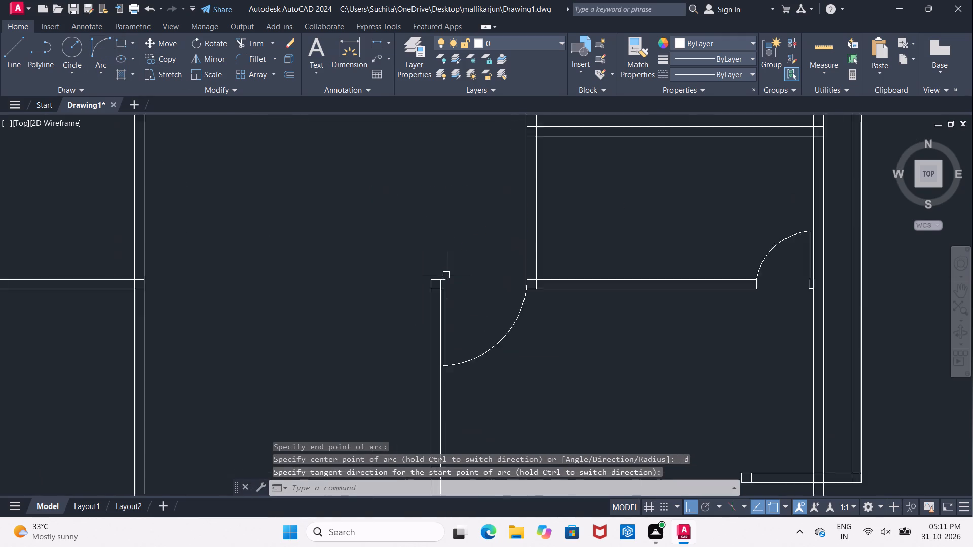
Trim the wall's east line out of the jamb block at the door leaf's north end.
scroll(446, 275, up, 2)
text(TR)
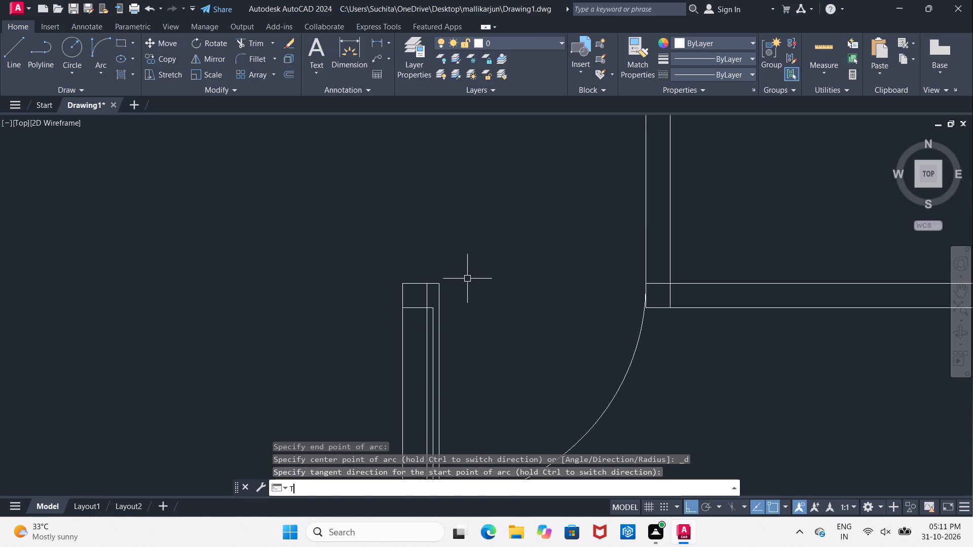
key(space)
key(space)
click(424, 293)
scroll(418, 241, down, 2)
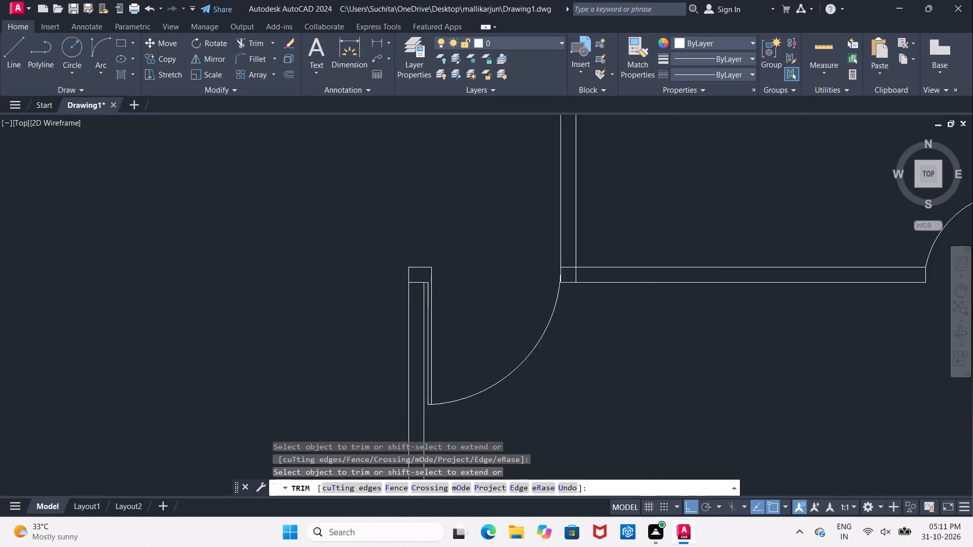
scroll(406, 224, down, 1)
key(Escape)
Offset the inner west wall line of the inner west-side room 2' east and its south wall's upper line 2' north.
scroll(406, 224, down, 1)
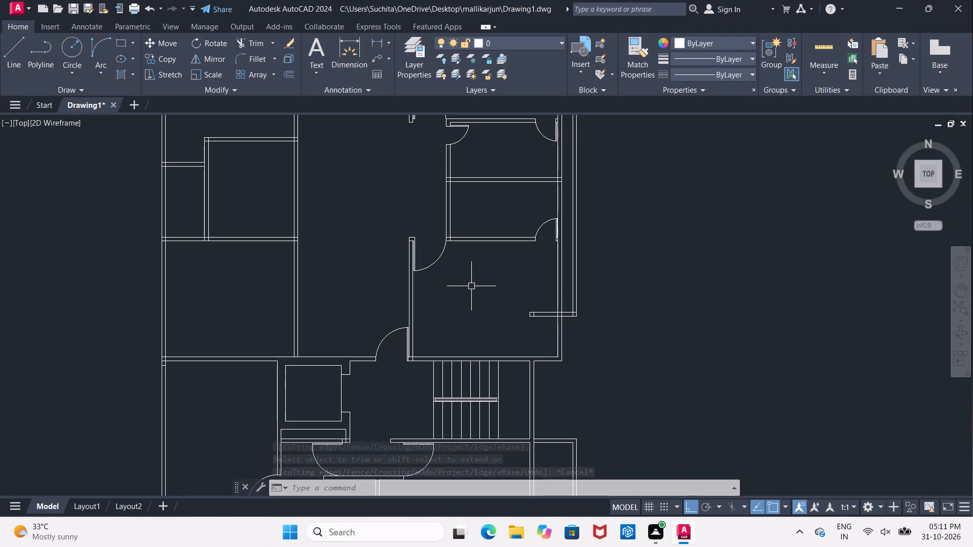
scroll(469, 291, down, 1)
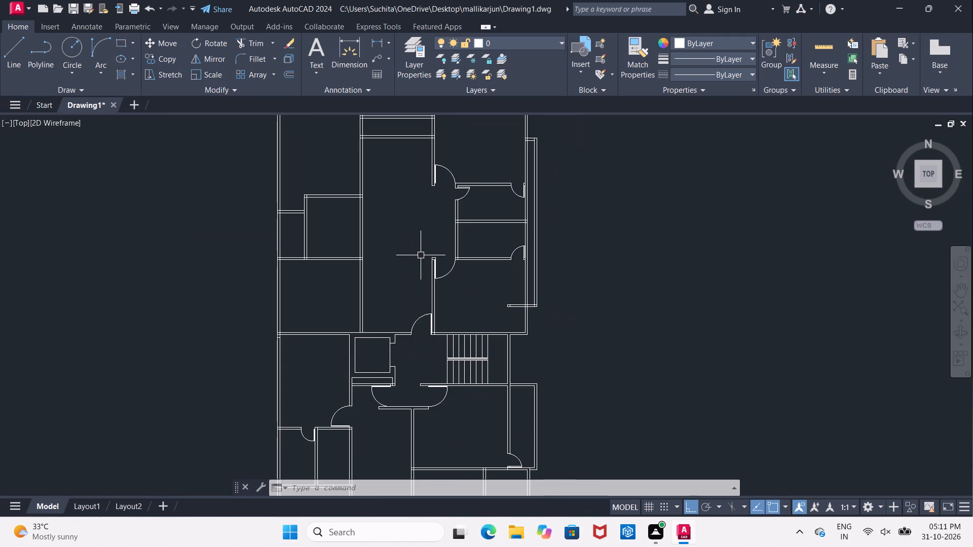
middle_drag(421, 256, 487, 320)
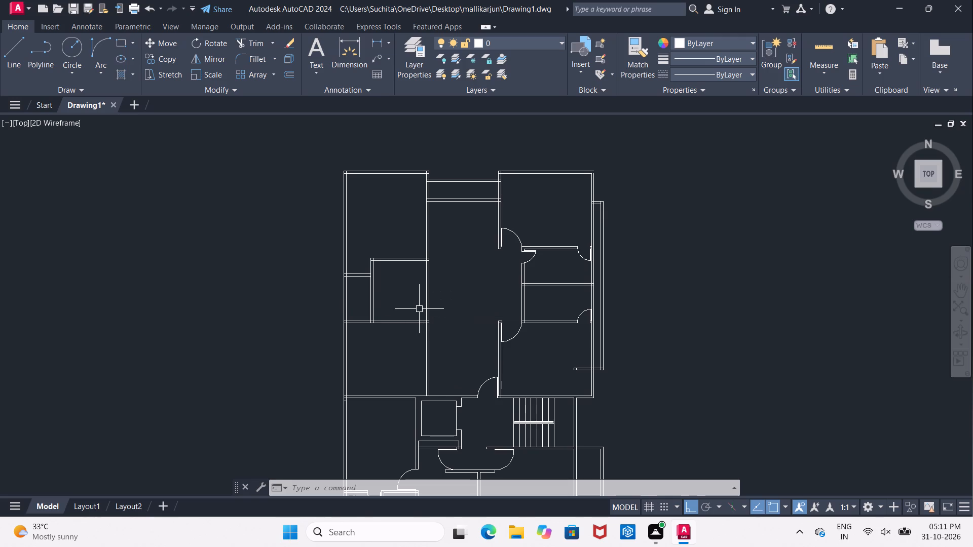
scroll(398, 299, up, 2)
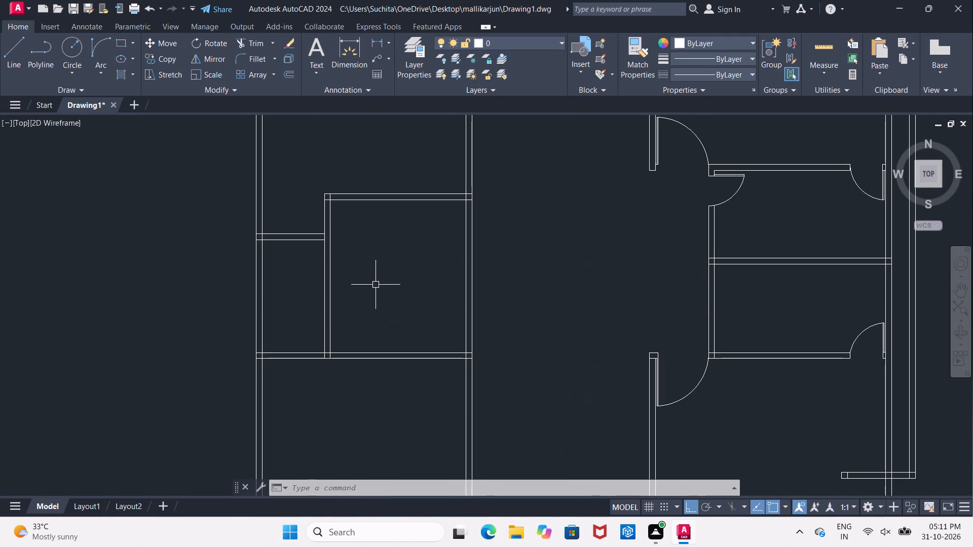
middle_drag(380, 298, 382, 305)
key(Escape)
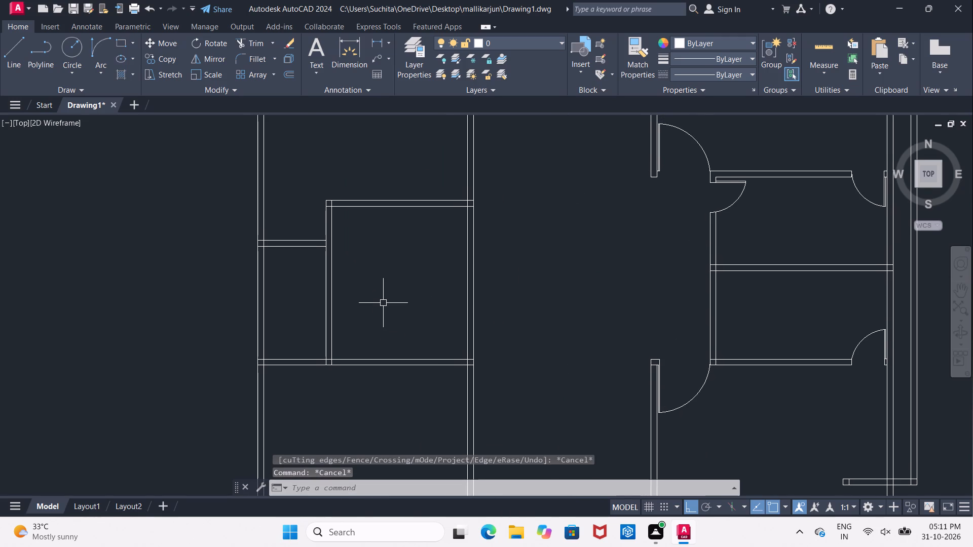
key(o)
key(Return)
text(2')
key(Return)
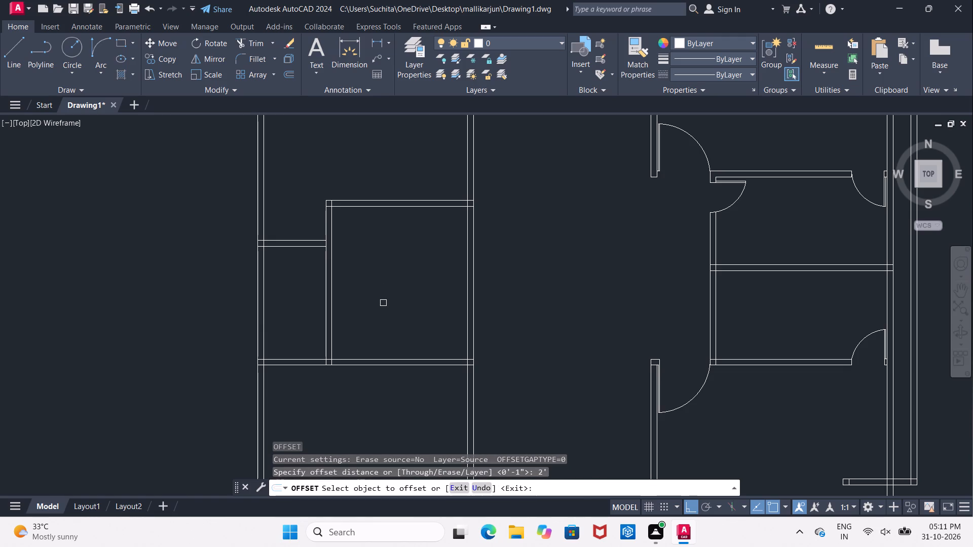
click(332, 288)
click(343, 297)
click(396, 359)
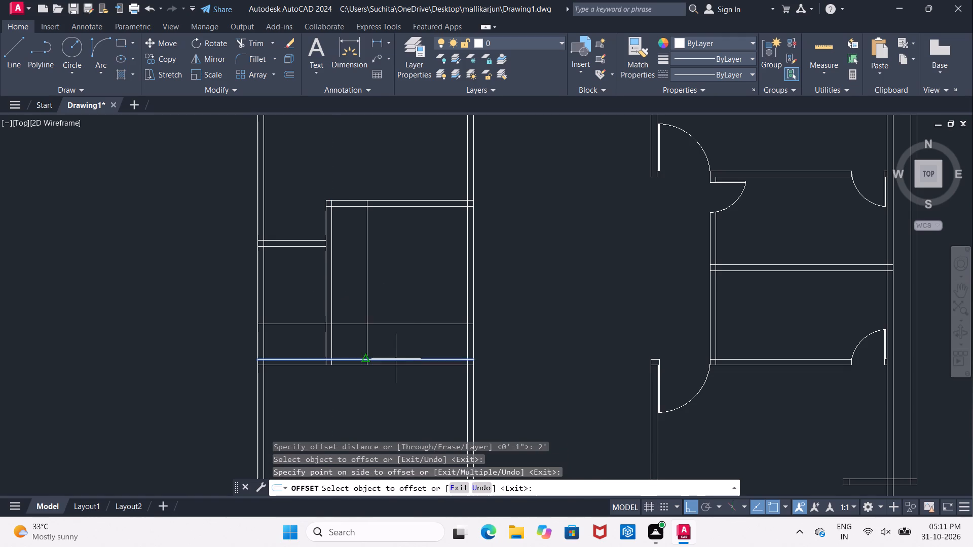
click(390, 320)
key(Escape)
Trim the two 2' offset lines to meet at their corner and stop at the room's north and east wall faces.
text(TR)
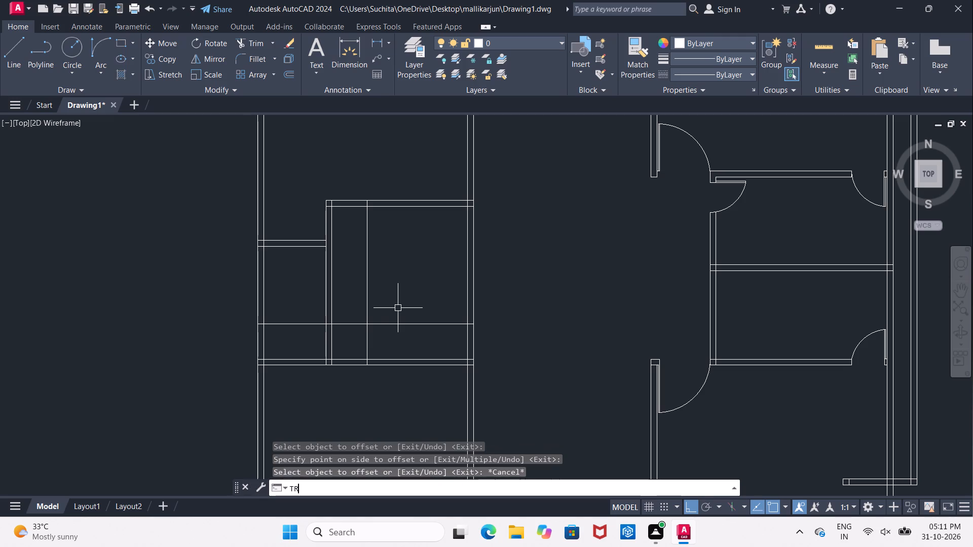
key(space)
key(space)
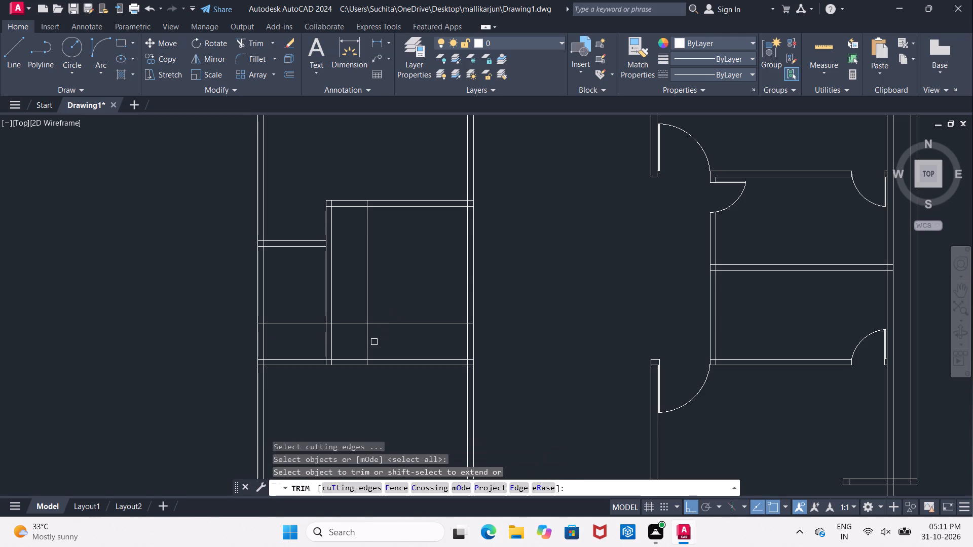
click(369, 343)
click(345, 323)
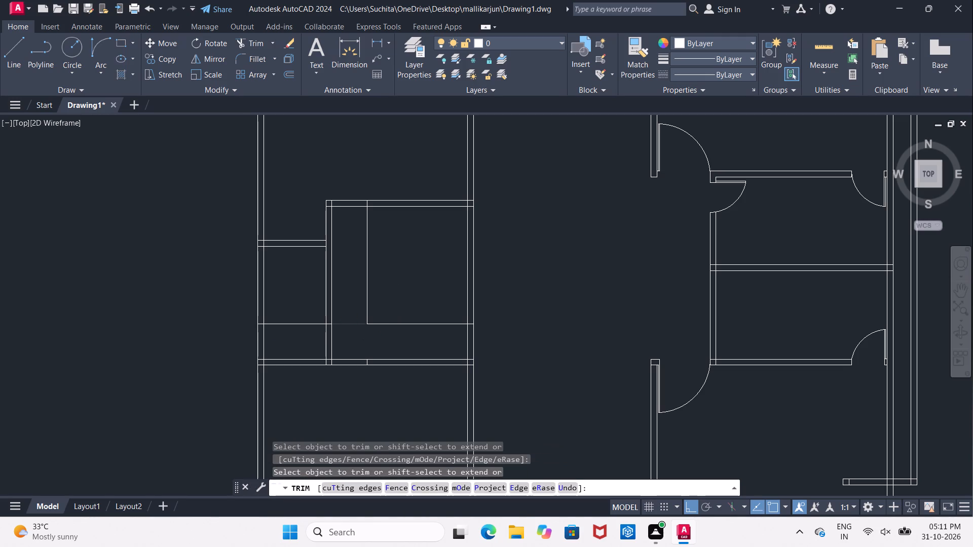
scroll(369, 199, up, 2)
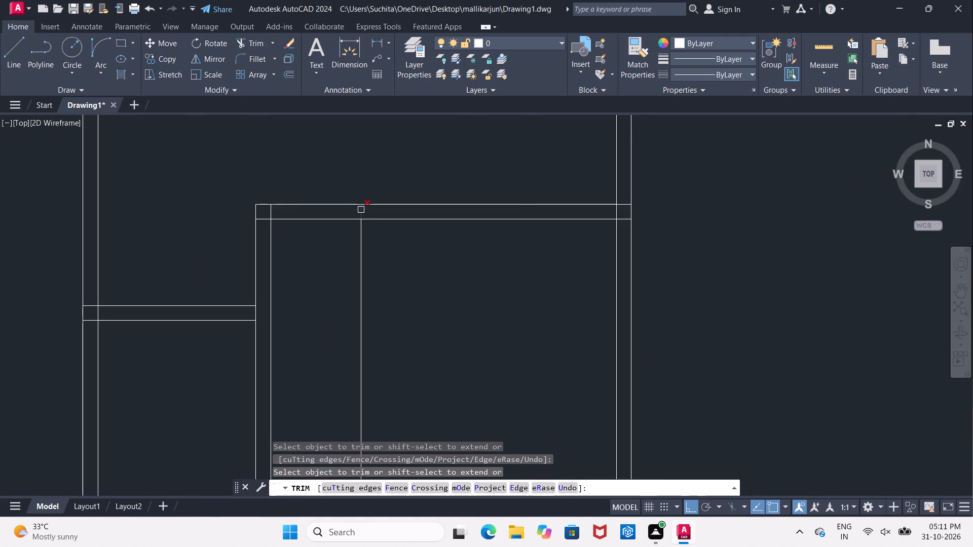
click(361, 210)
scroll(383, 259, down, 3)
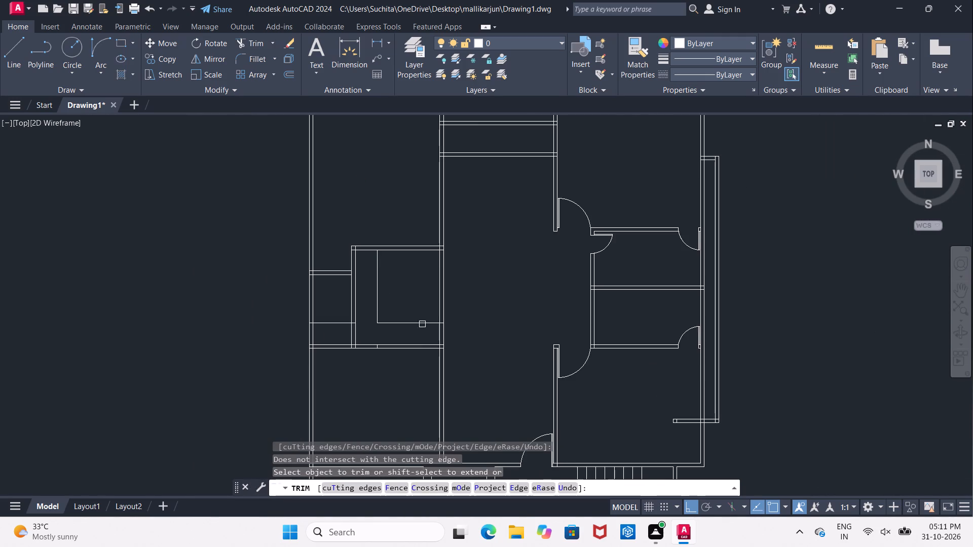
scroll(442, 335, up, 3)
click(435, 300)
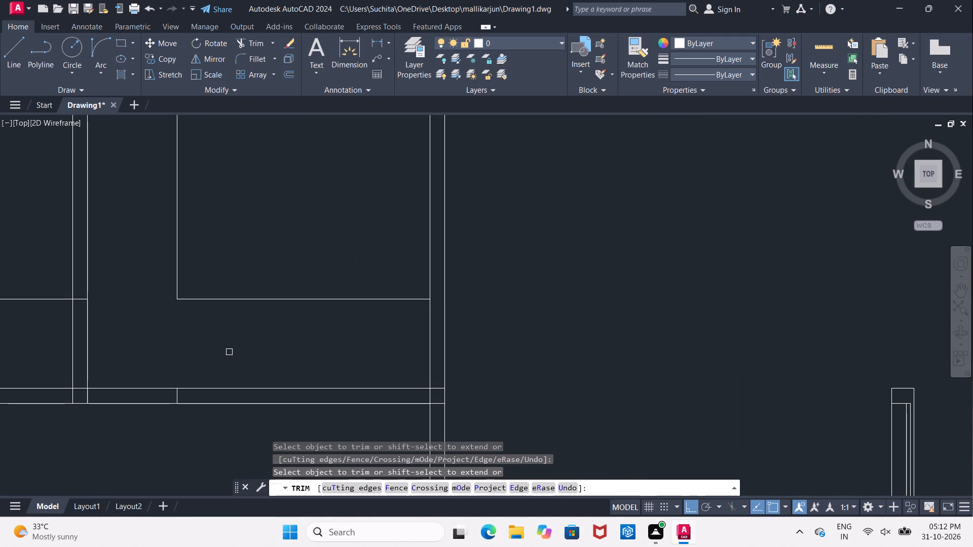
Trim the crossing inner wall-line pieces inside the wall junction at the room's southeast corner.
click(430, 396)
click(436, 387)
Trim the horizontal offset line's leftover inside the west partition and erase its remaining piece in the narrow room to the west.
middle_drag(215, 349, 377, 347)
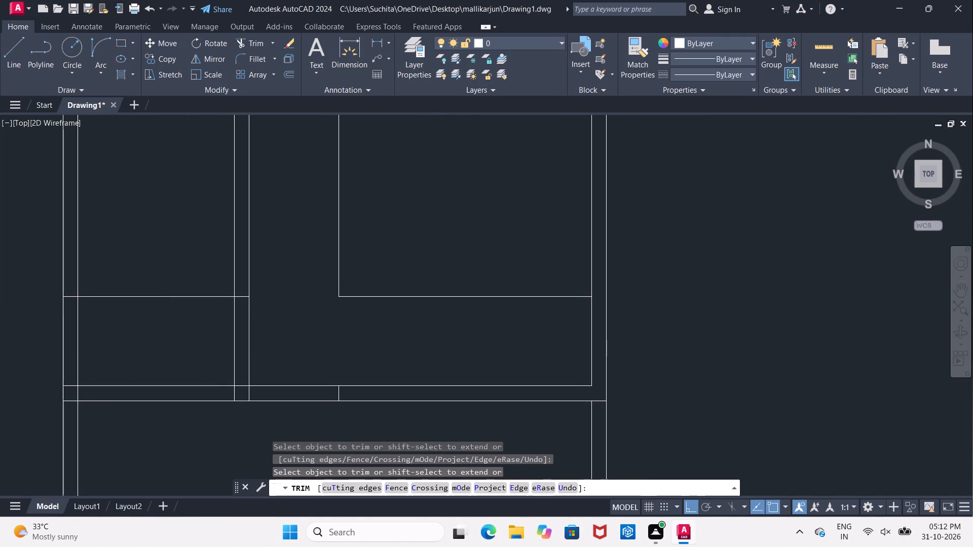
click(240, 296)
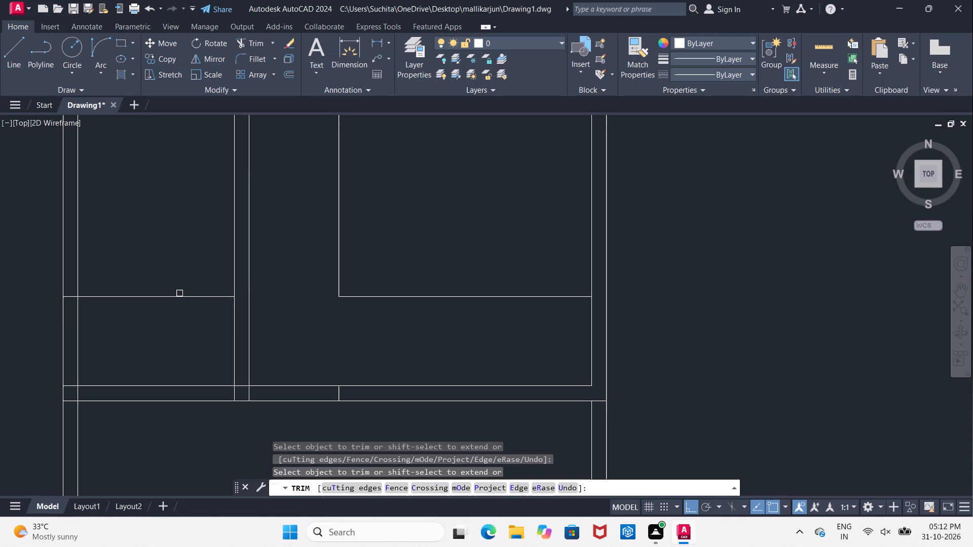
key(Escape)
click(180, 299)
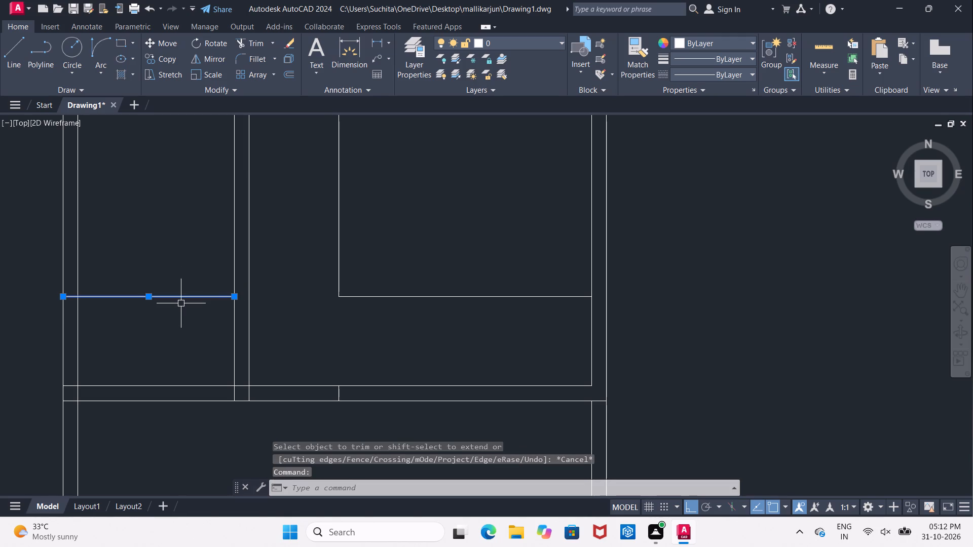
key(Delete)
scroll(182, 305, down, 2)
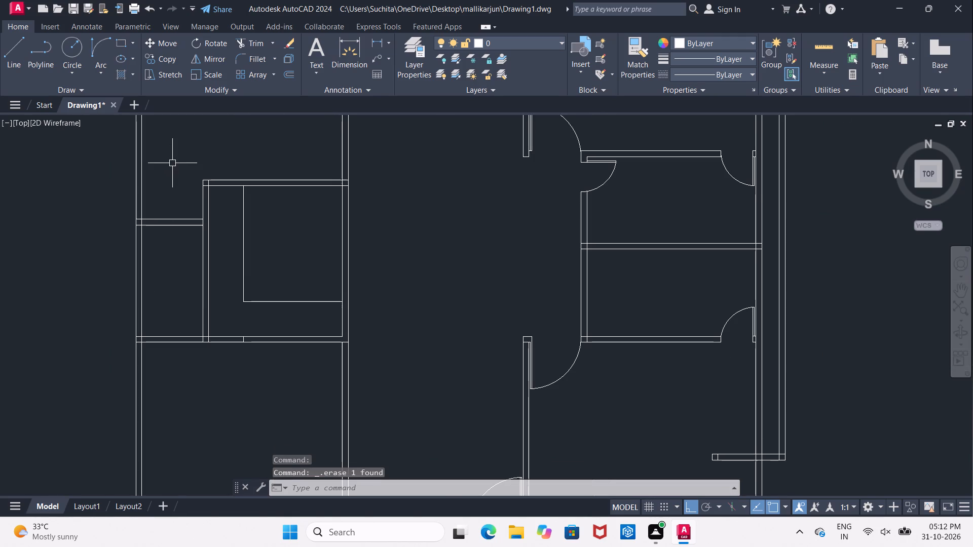
scroll(188, 167, up, 1)
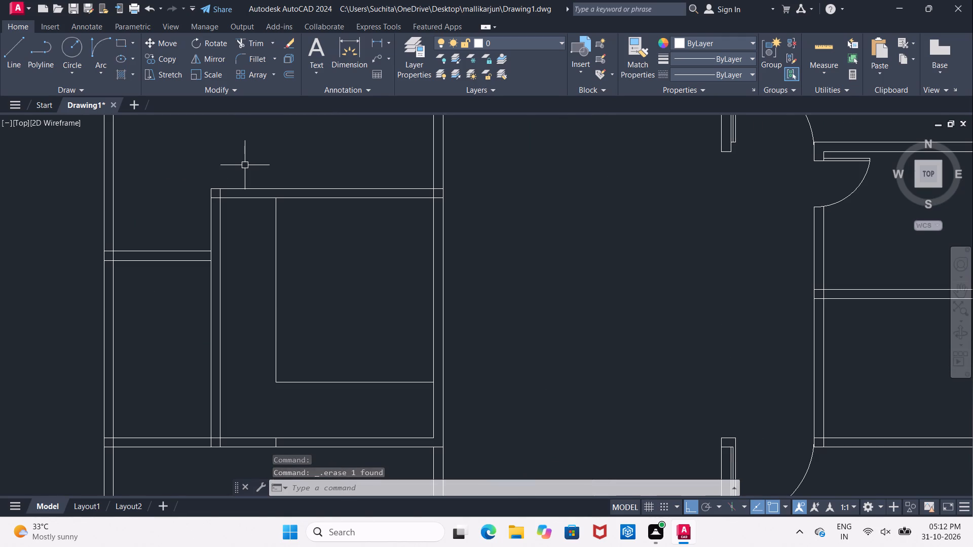
Trim the crossing wall-line pieces at the inner west-side room's northwest corner and its northeast wall junction.
key(Escape)
text(TR)
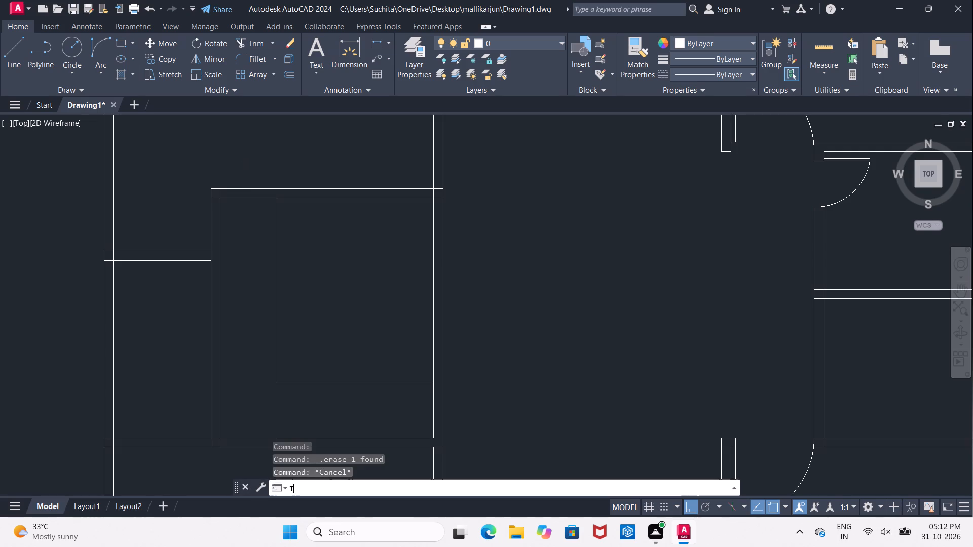
key(space)
key(space)
scroll(208, 184, up, 2)
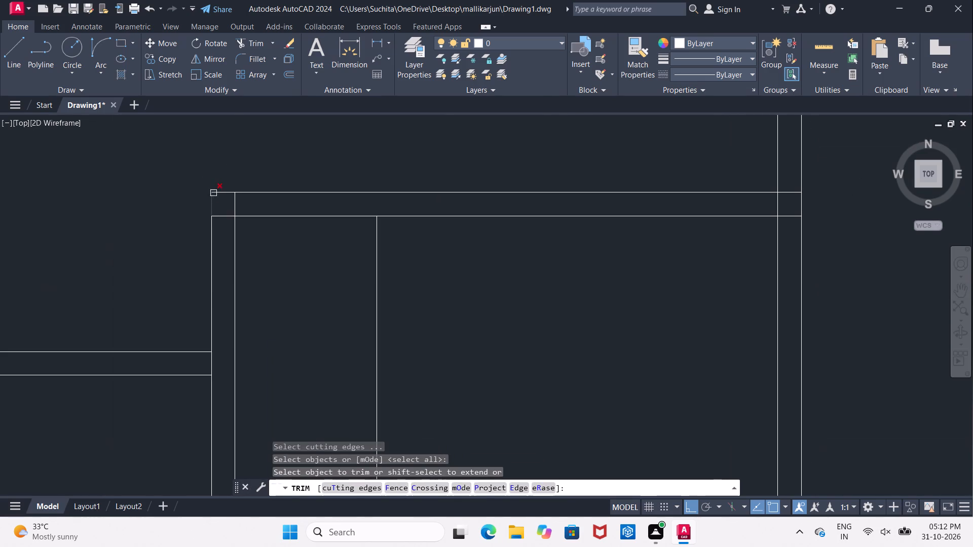
click(219, 217)
click(232, 205)
scroll(232, 204, down, 2)
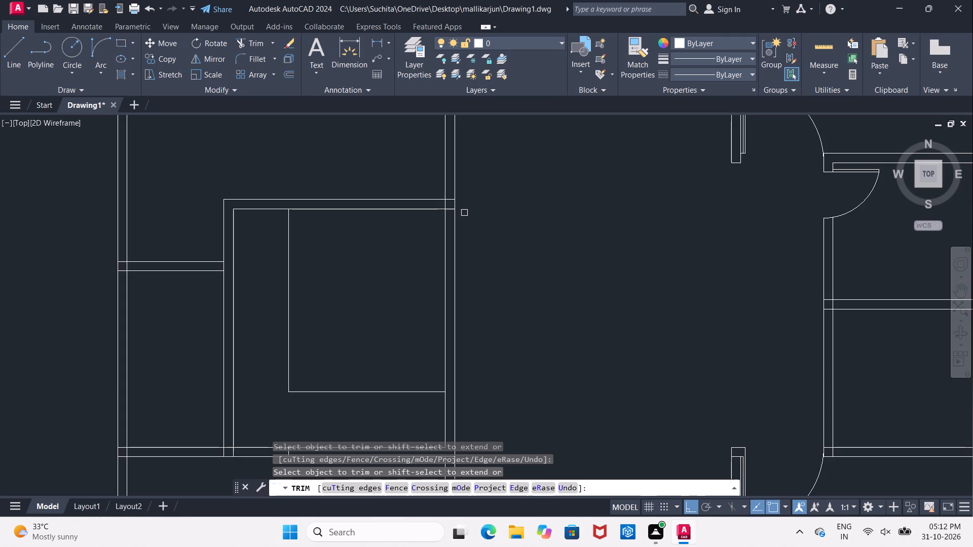
scroll(454, 206, up, 1)
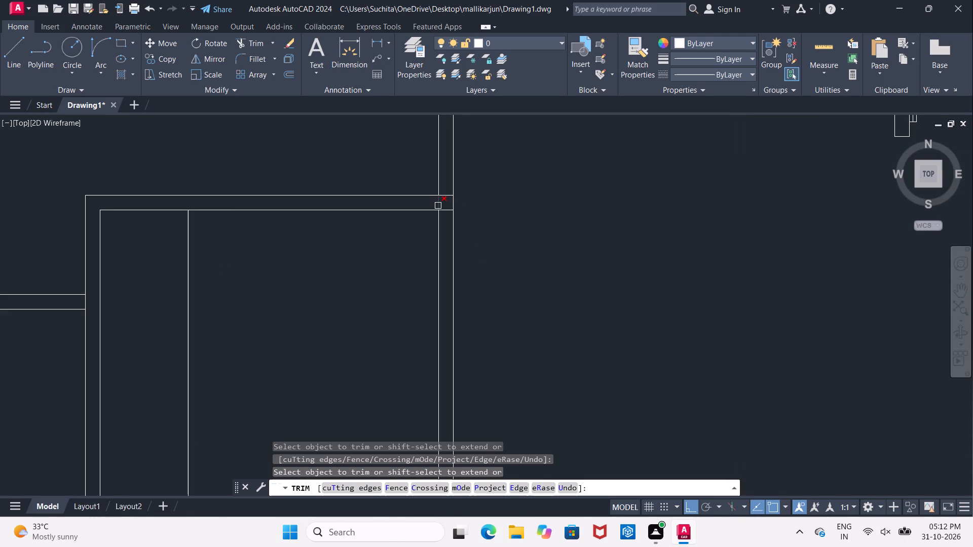
click(438, 206)
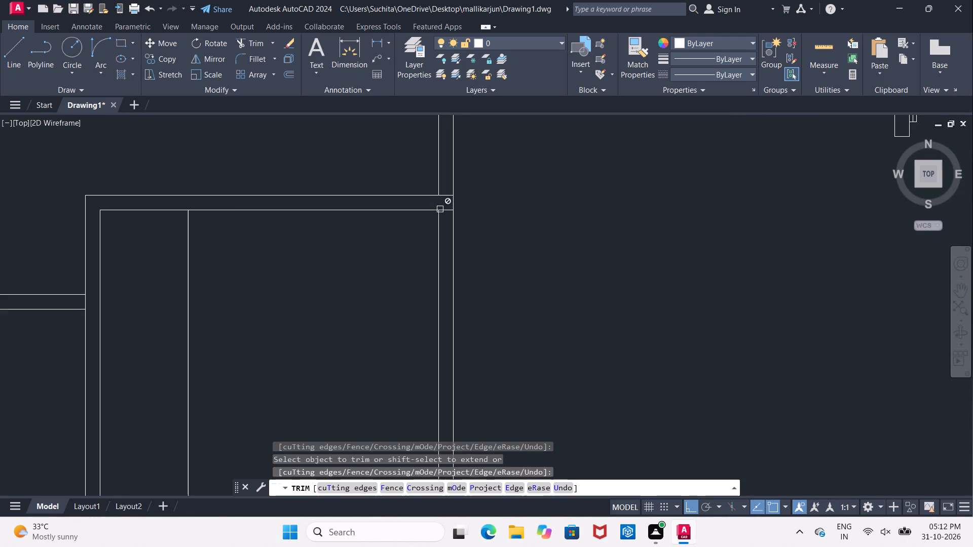
scroll(335, 251, down, 3)
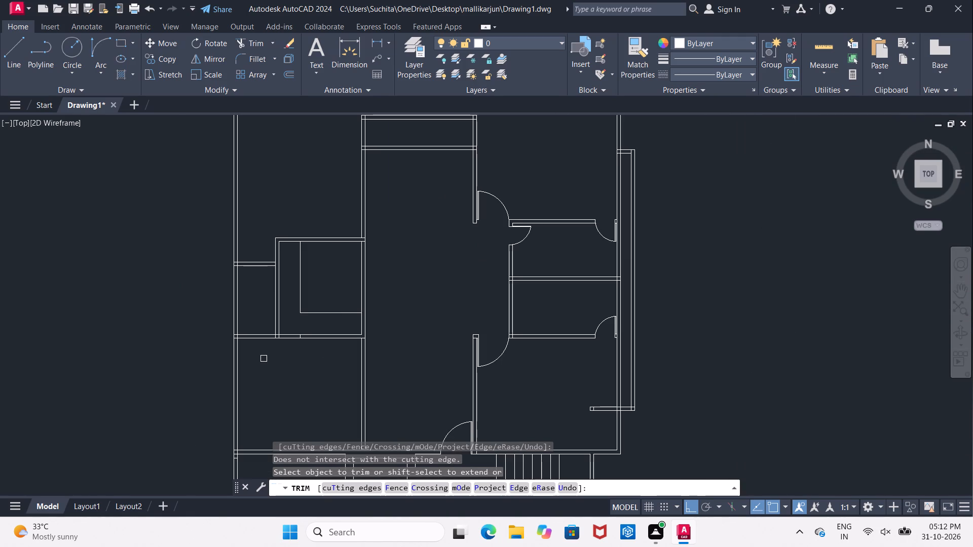
Trim the crossing wall-line pieces inside the wall junction at the inner west-side room's southwest corner.
scroll(267, 340, up, 3)
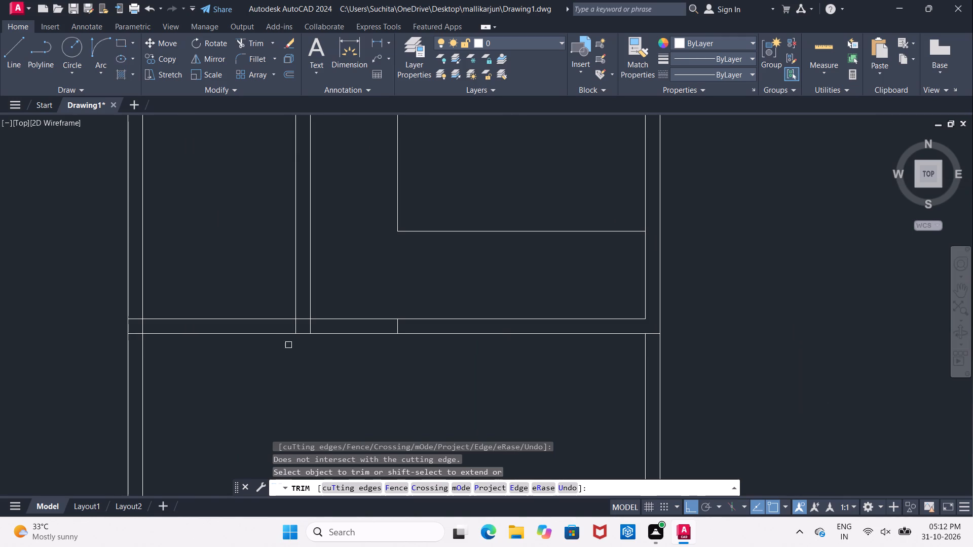
click(302, 321)
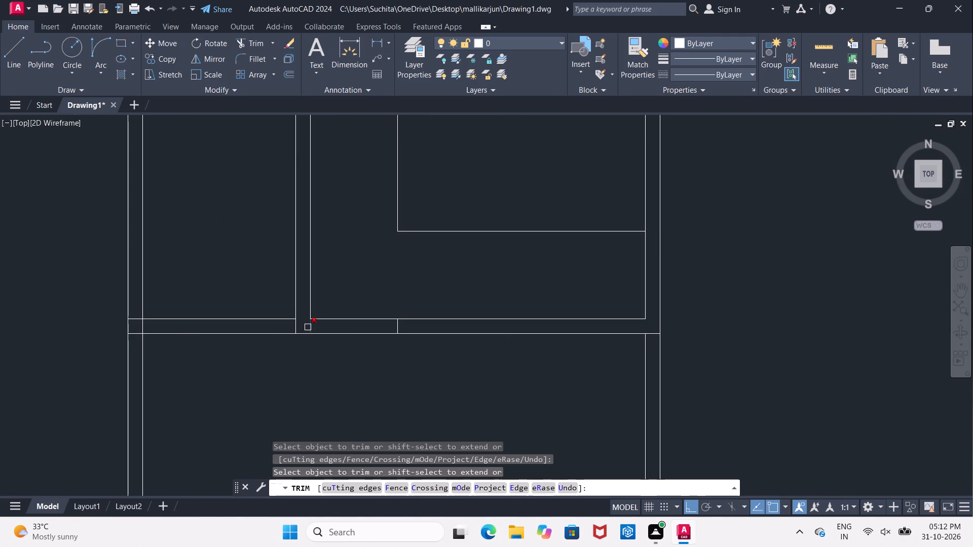
click(309, 327)
key(Escape)
Erase the short leftover of the vertical offset line inside the inner room's south wall.
click(397, 326)
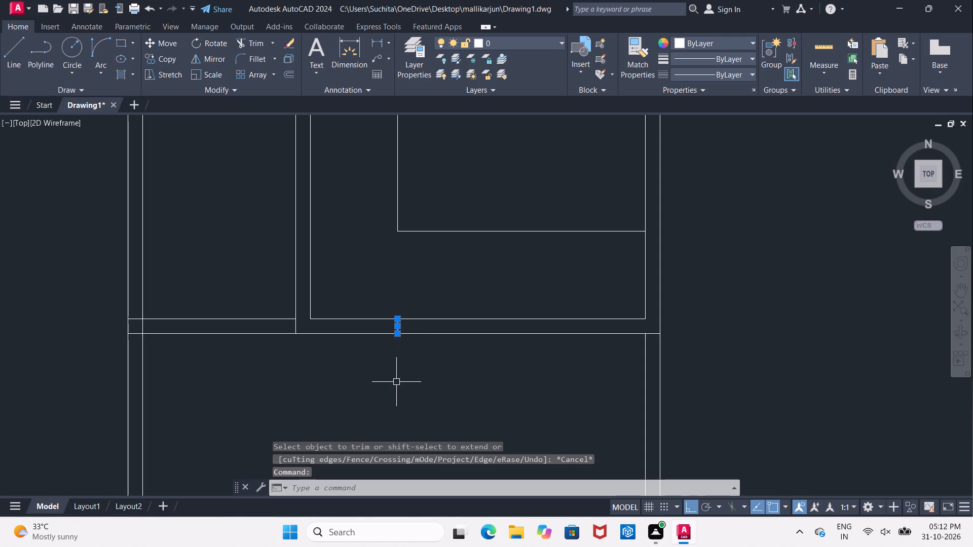
key(Delete)
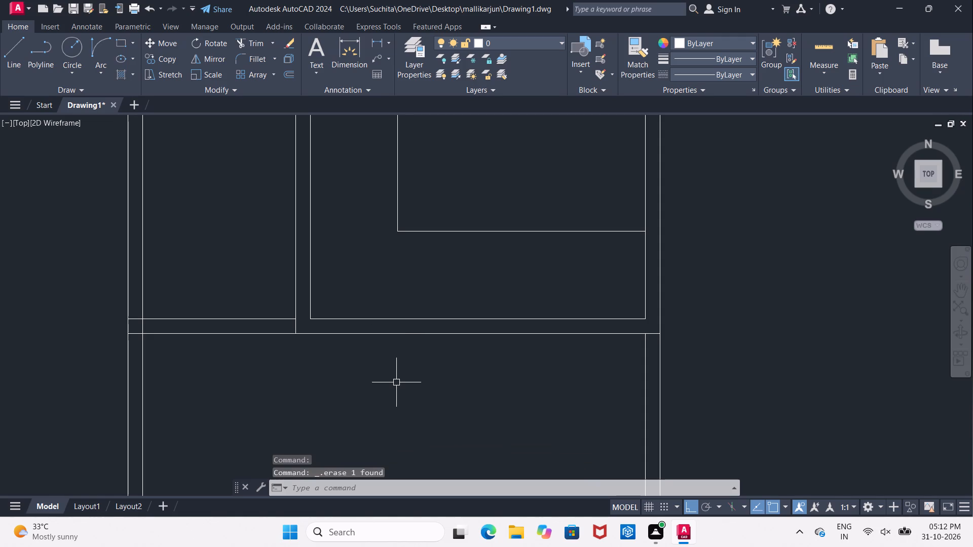
Offset the upper line of the inner room's north wall 1" north, and offset that new line another 1" north.
scroll(395, 382, down, 2)
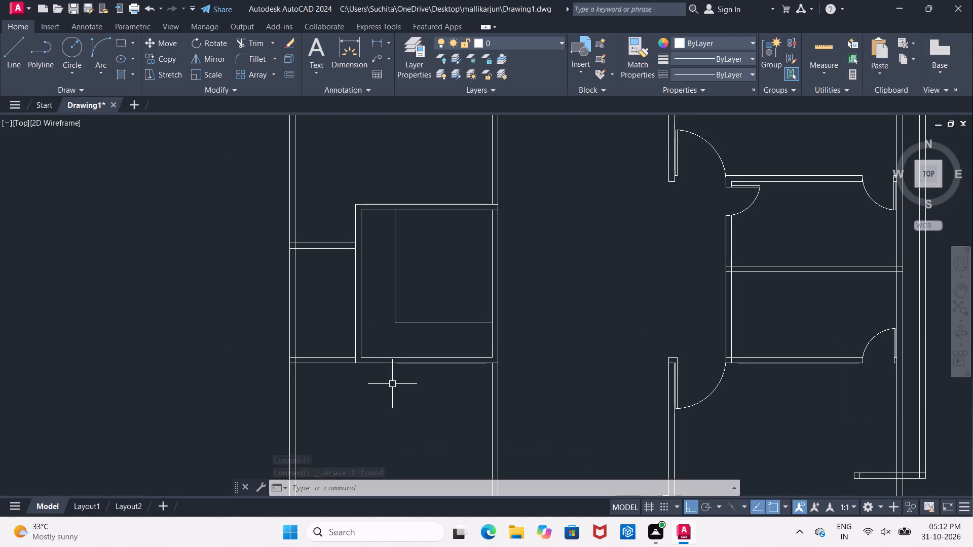
middle_drag(372, 260, 333, 353)
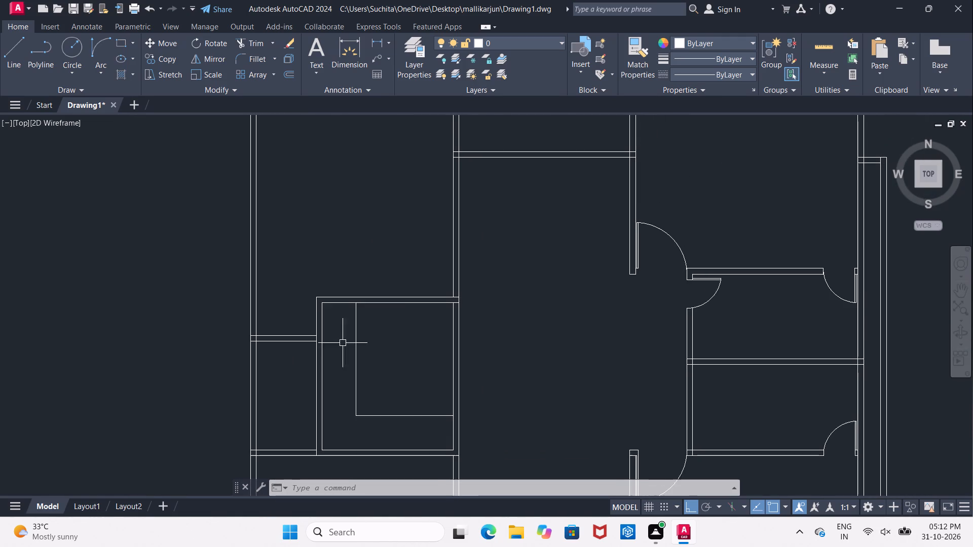
middle_drag(419, 285, 303, 383)
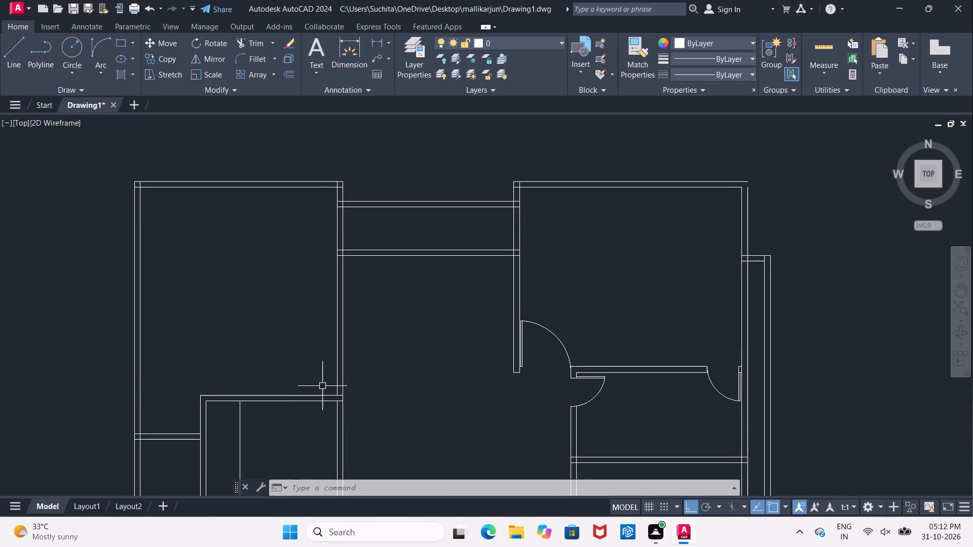
key(Escape)
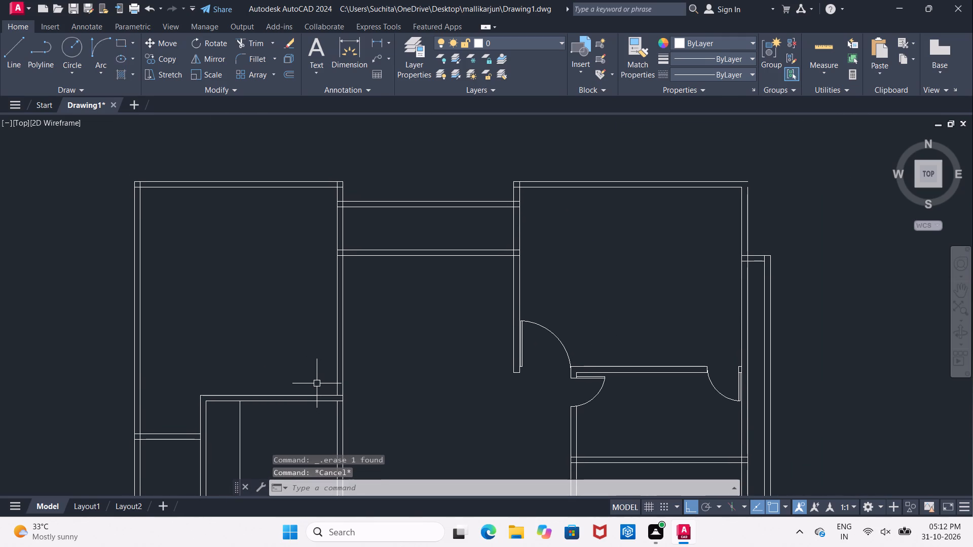
key(o)
key(Return)
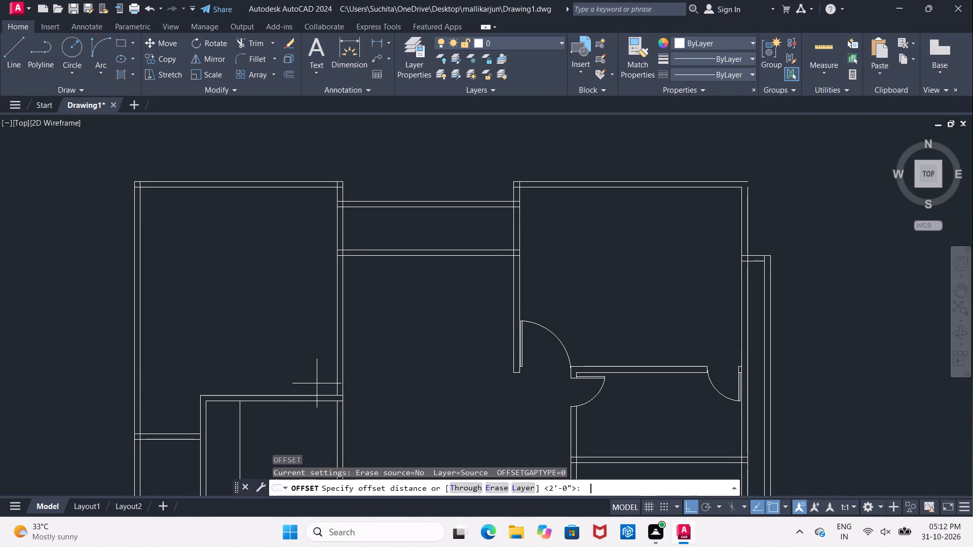
text(1")
key(Return)
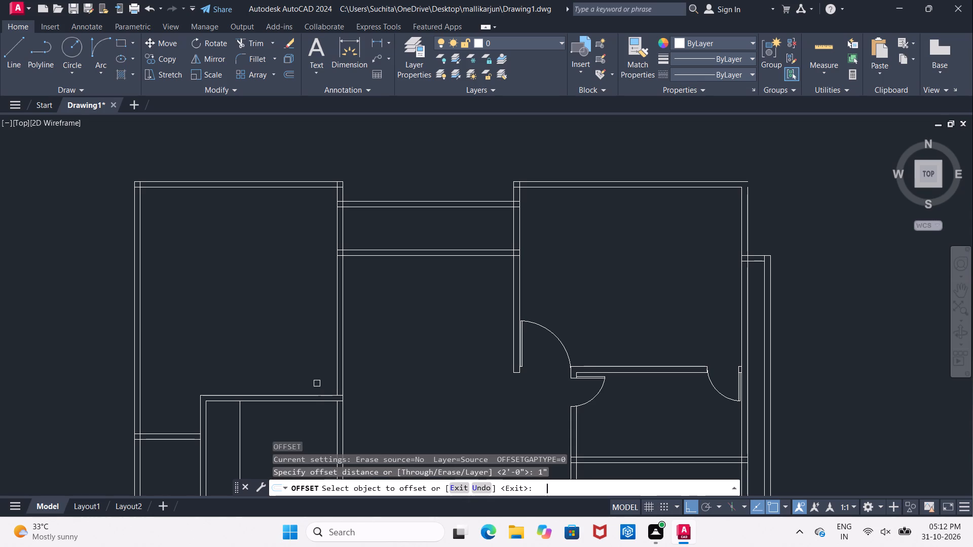
scroll(294, 406, up, 2)
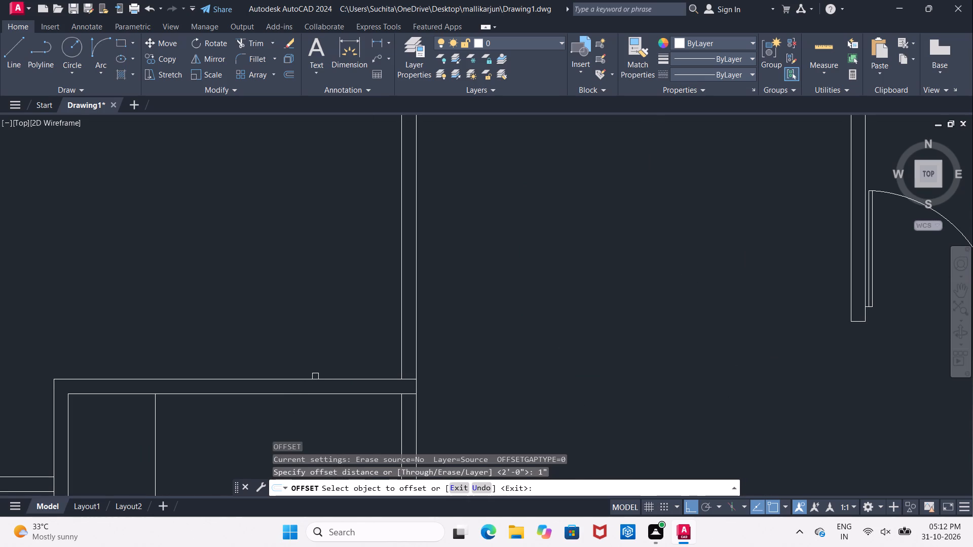
click(315, 379)
drag(311, 338, 312, 343)
click(314, 374)
click(316, 336)
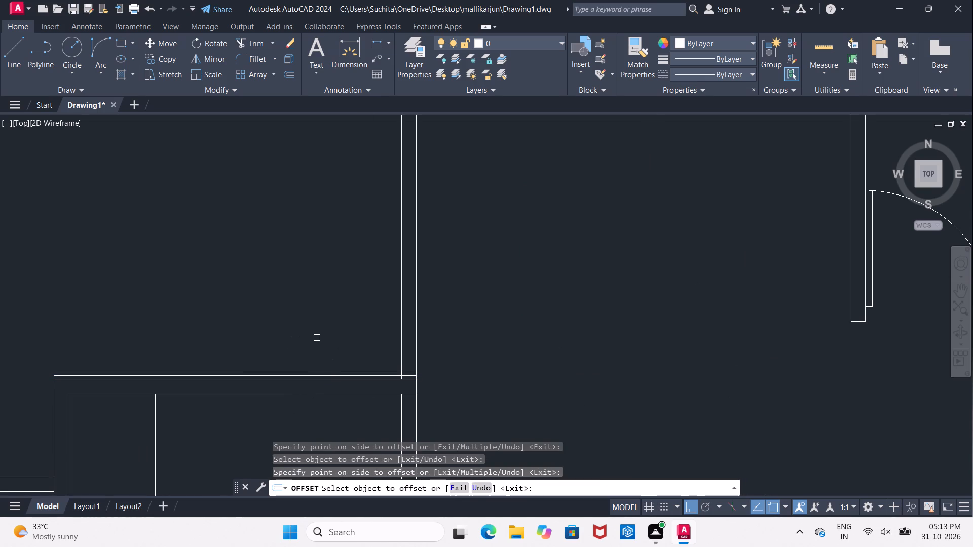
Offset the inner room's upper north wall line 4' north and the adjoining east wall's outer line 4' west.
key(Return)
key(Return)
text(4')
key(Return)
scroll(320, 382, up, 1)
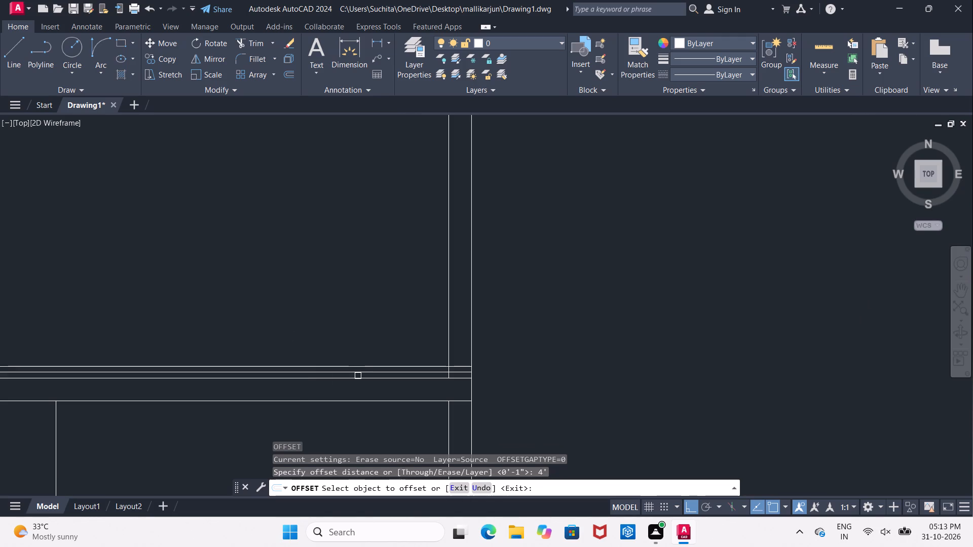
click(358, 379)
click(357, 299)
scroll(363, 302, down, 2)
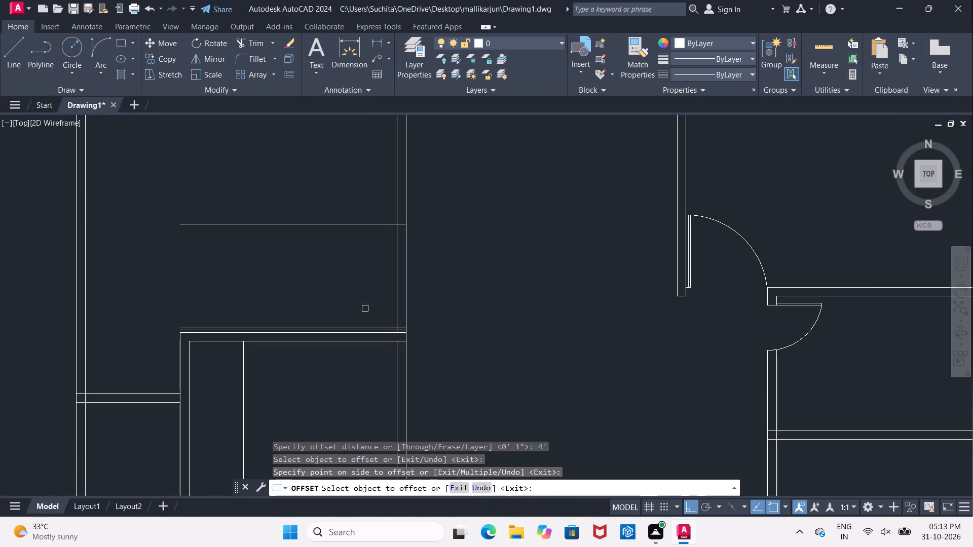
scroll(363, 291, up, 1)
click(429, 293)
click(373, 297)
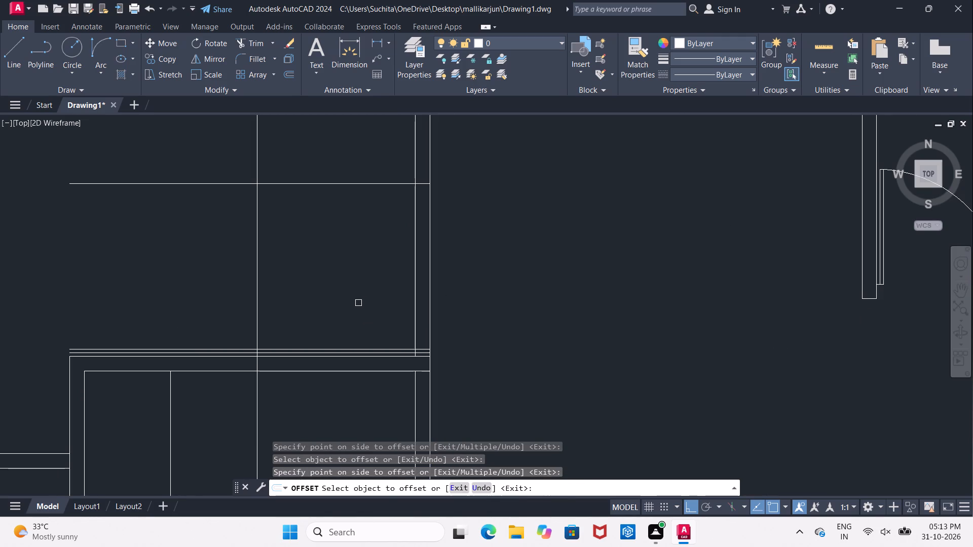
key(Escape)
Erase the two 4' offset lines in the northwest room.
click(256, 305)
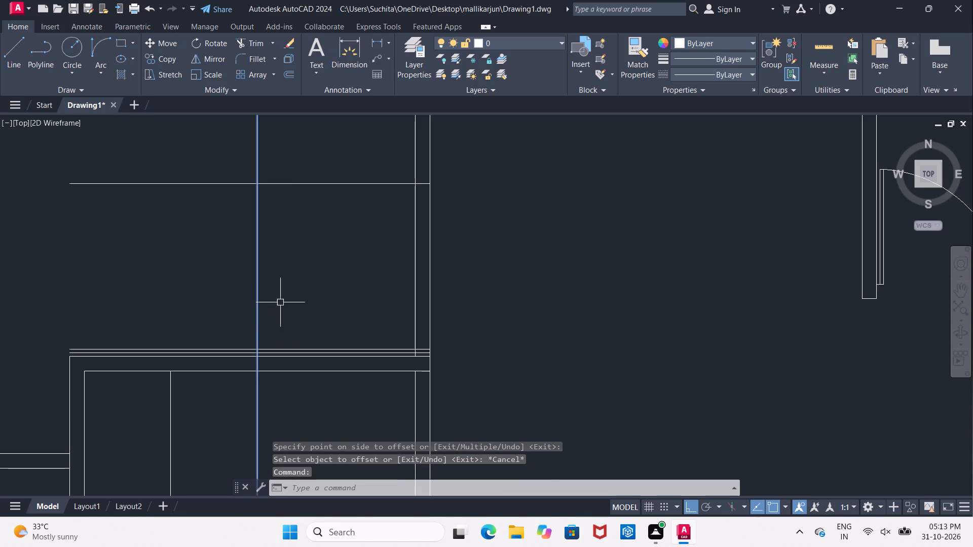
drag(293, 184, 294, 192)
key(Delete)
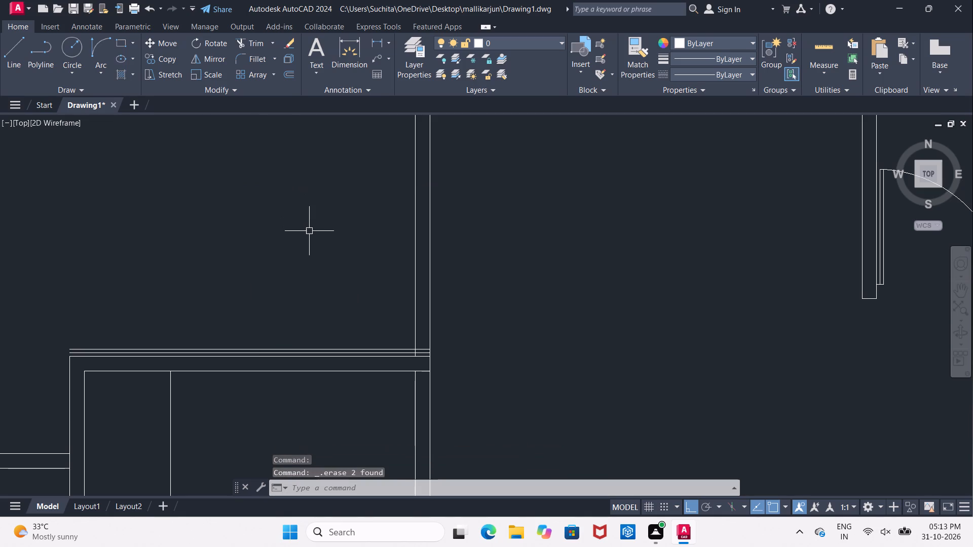
Offset the inner room's upper north wall line 3' north and the adjoining east wall's outer line 3' west.
key(o)
key(Return)
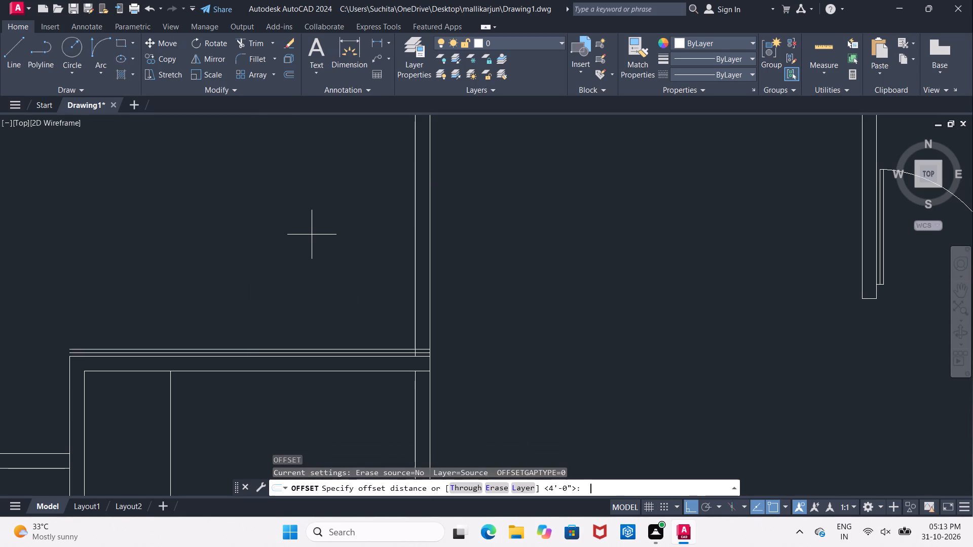
text(3')
key(Return)
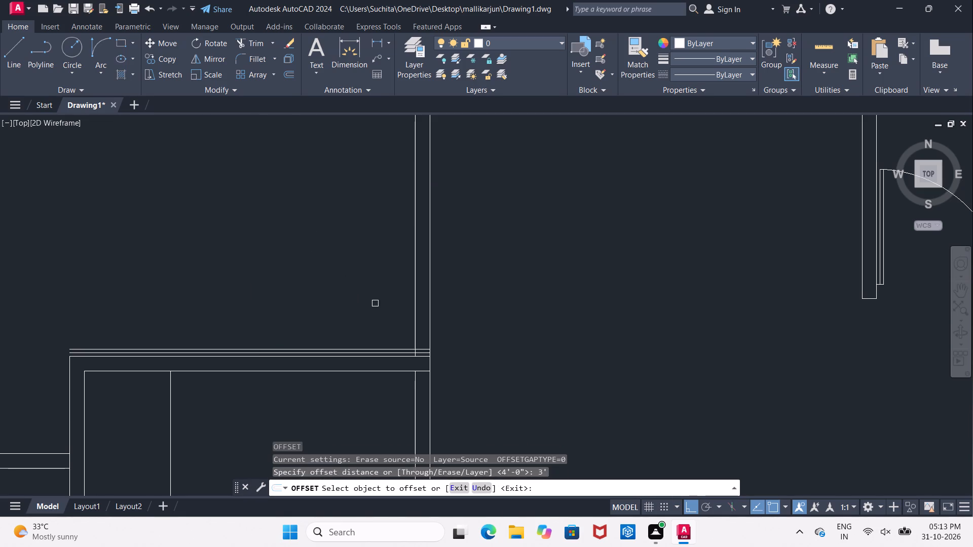
scroll(348, 332, up, 1)
click(350, 372)
click(337, 309)
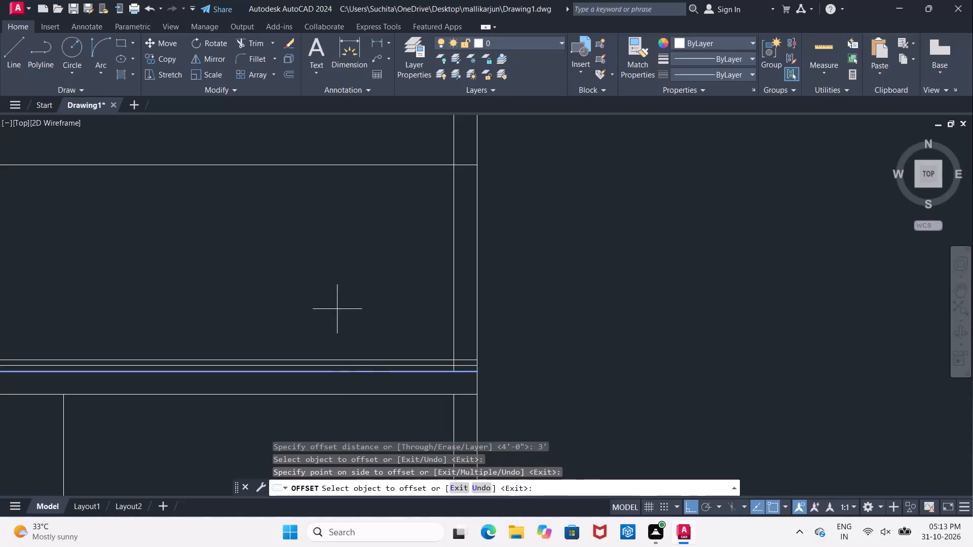
click(476, 280)
click(367, 287)
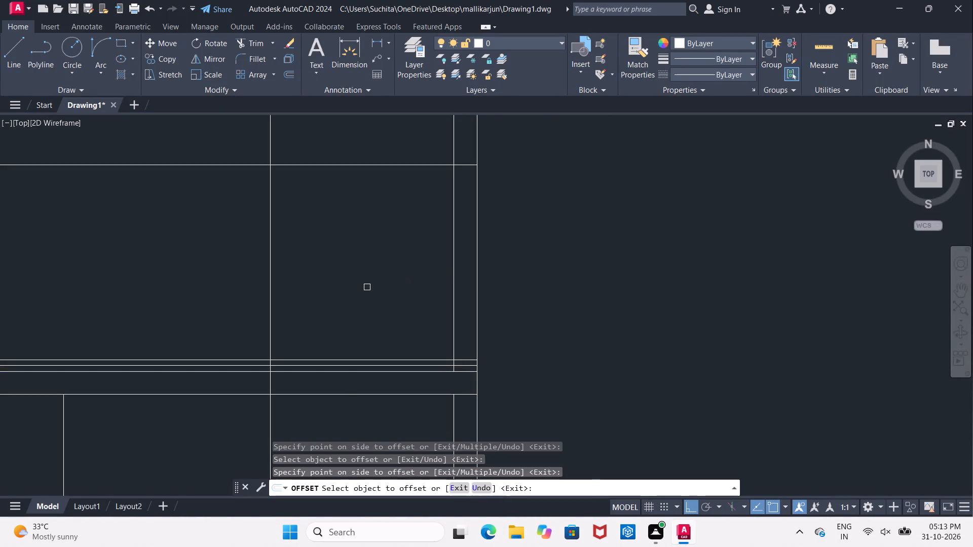
key(Escape)
Trim the two 1" offset lines and the vertical 3' offset line to close the west end of the door leaf.
text(TR)
key(space)
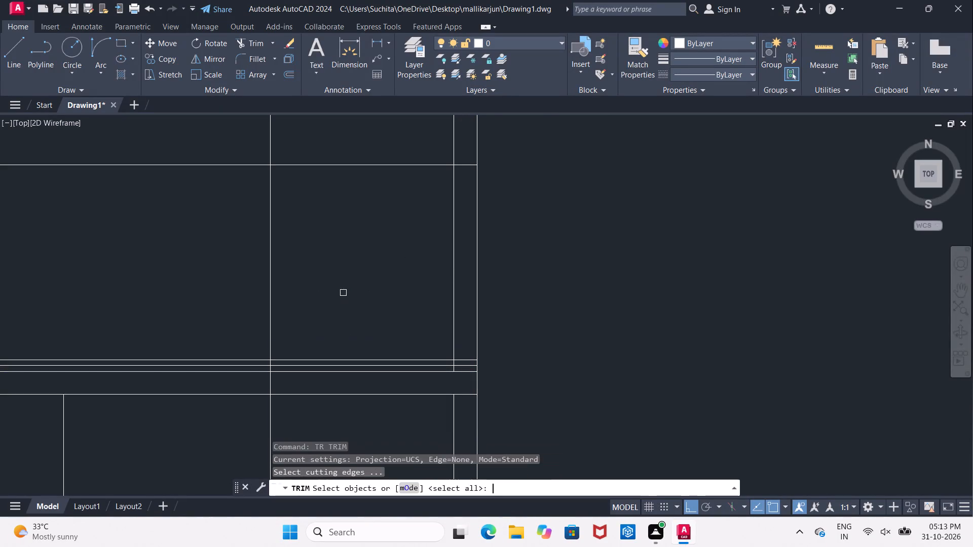
key(space)
click(246, 361)
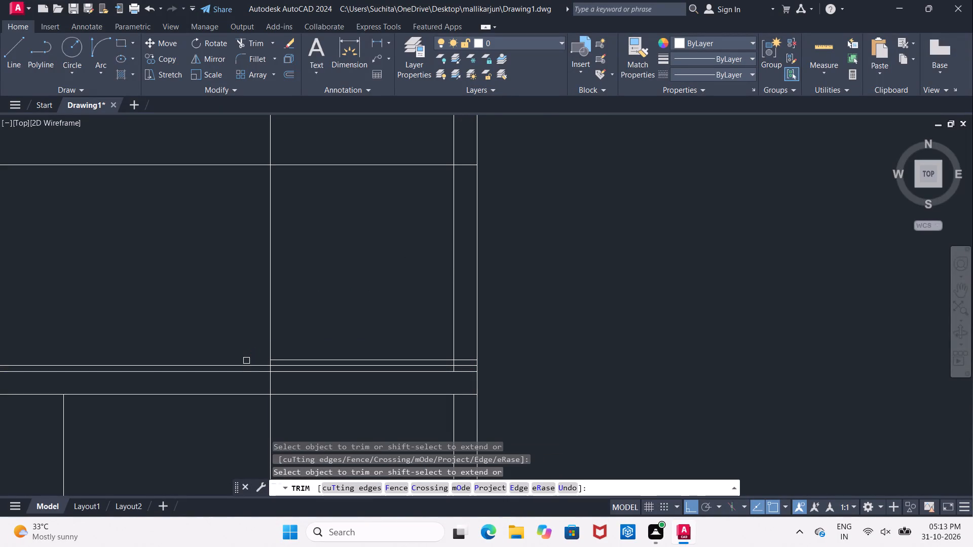
click(246, 363)
scroll(254, 362, up, 2)
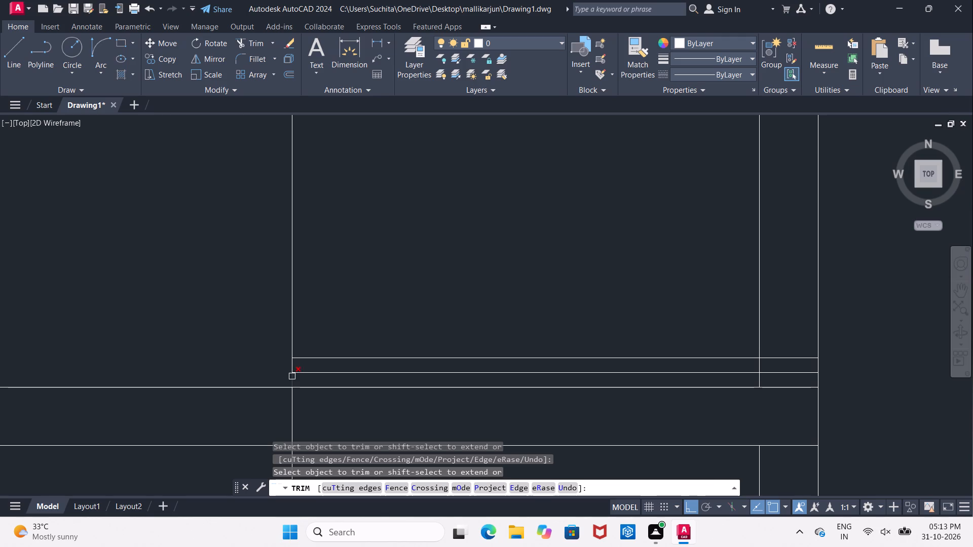
click(292, 382)
click(295, 331)
click(279, 326)
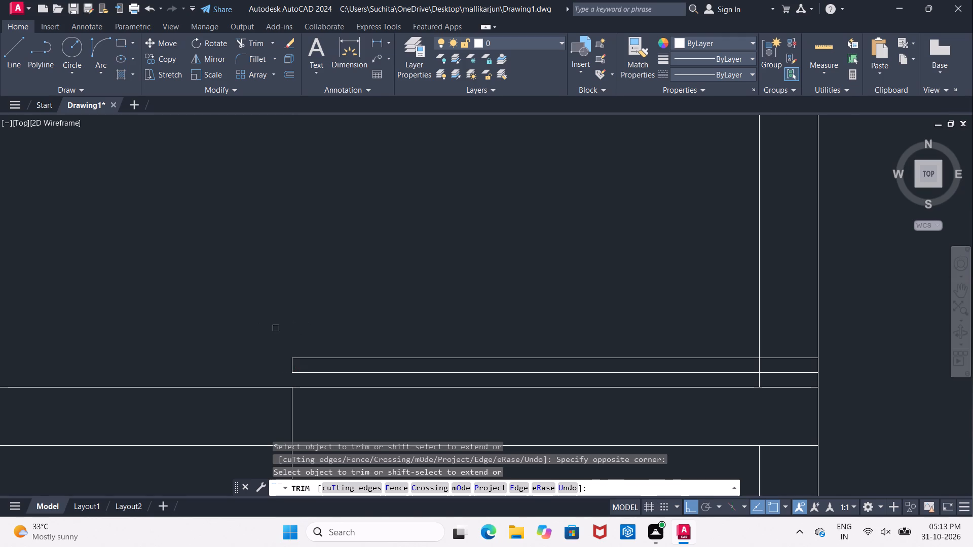
Trim the horizontal 3' offset line west of the northwest room's east wall and cut out both wall lines below it for the door opening.
scroll(275, 329, down, 3)
click(333, 214)
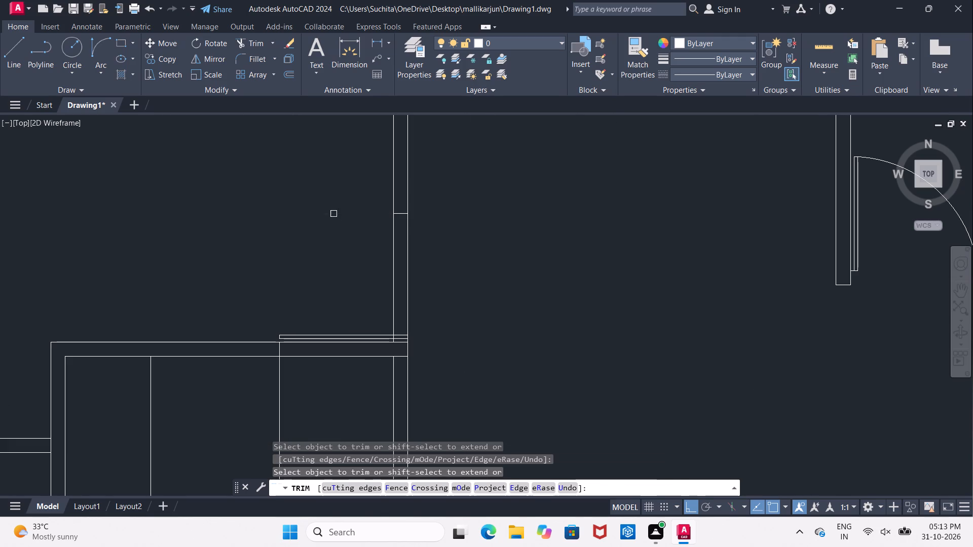
click(302, 277)
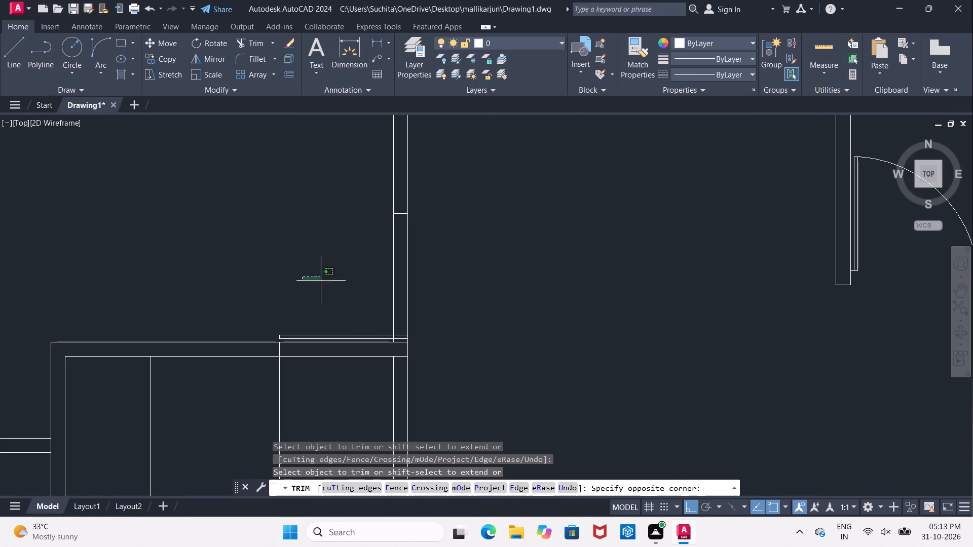
click(431, 265)
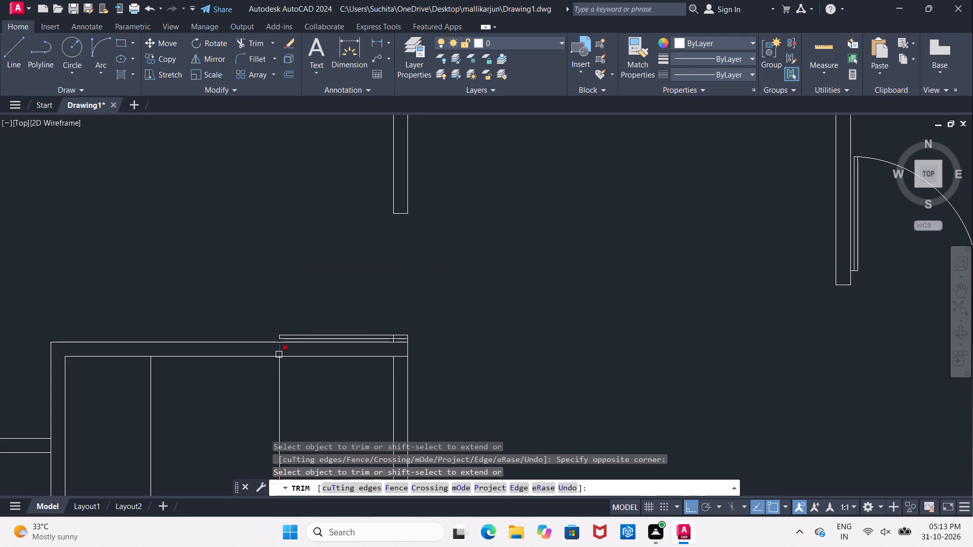
Trim the leftover line segments at the east end of the northwest room's door leaf.
click(279, 351)
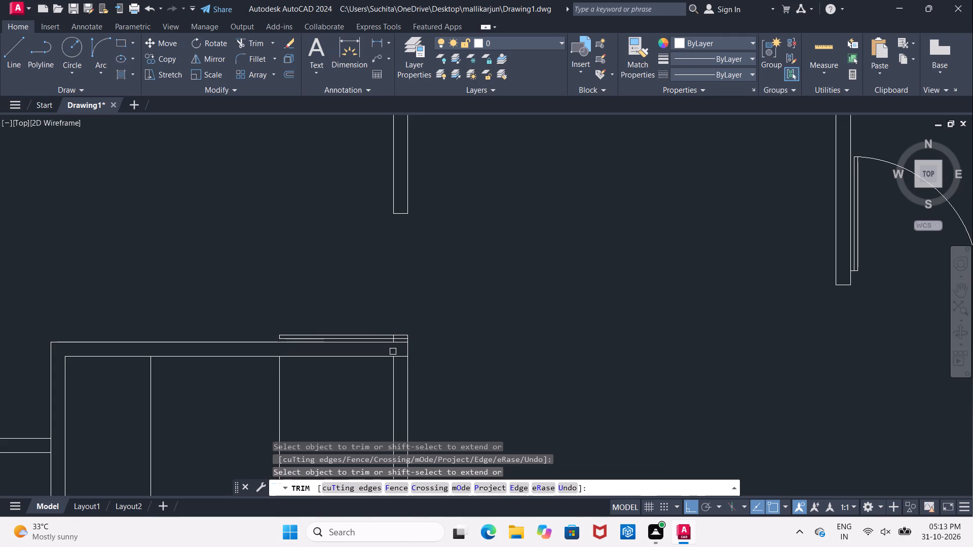
scroll(398, 342, up, 4)
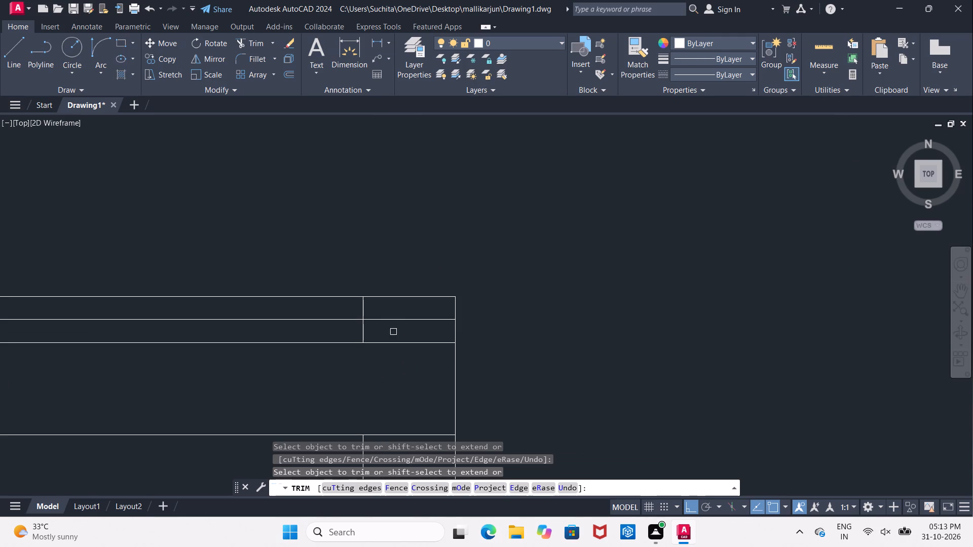
click(391, 317)
click(365, 311)
scroll(383, 320, down, 2)
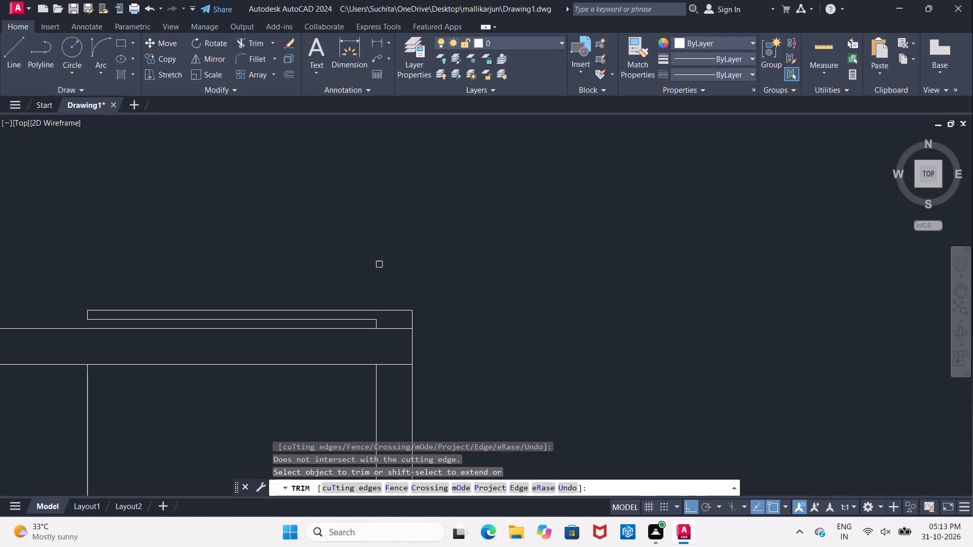
scroll(380, 265, down, 2)
middle_drag(366, 261, 362, 337)
key(Escape)
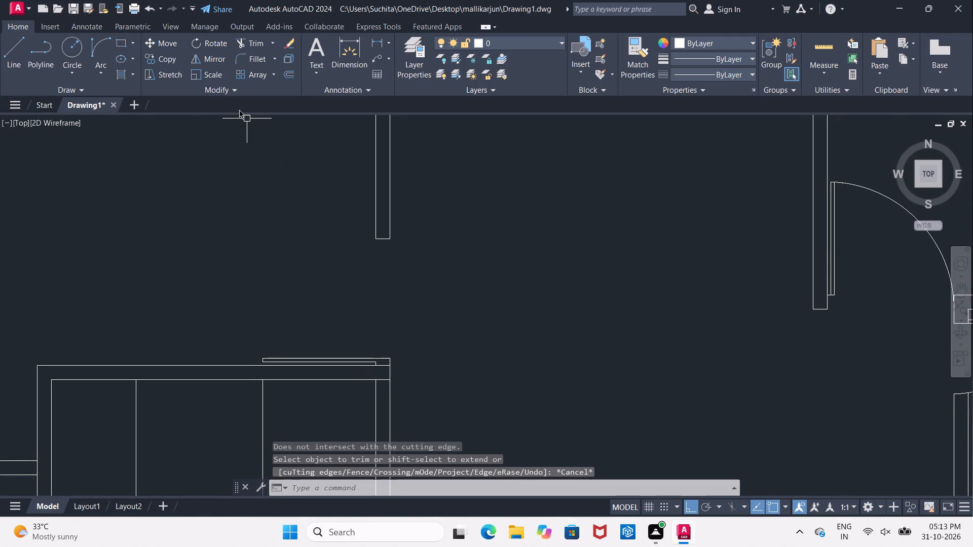
Draw the door swing arc from the lower west corner of the wall above the opening to the leaf's west end.
drag(97, 52, 100, 58)
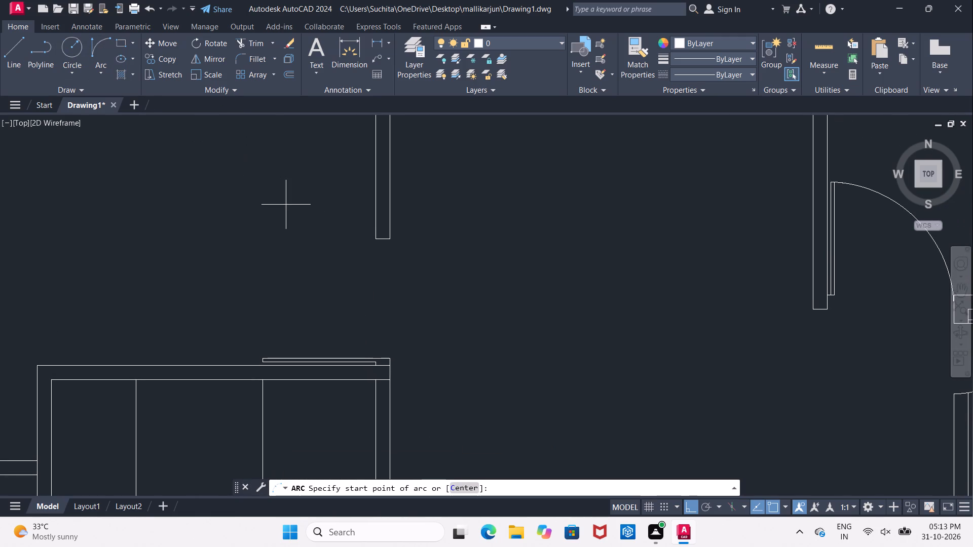
click(373, 238)
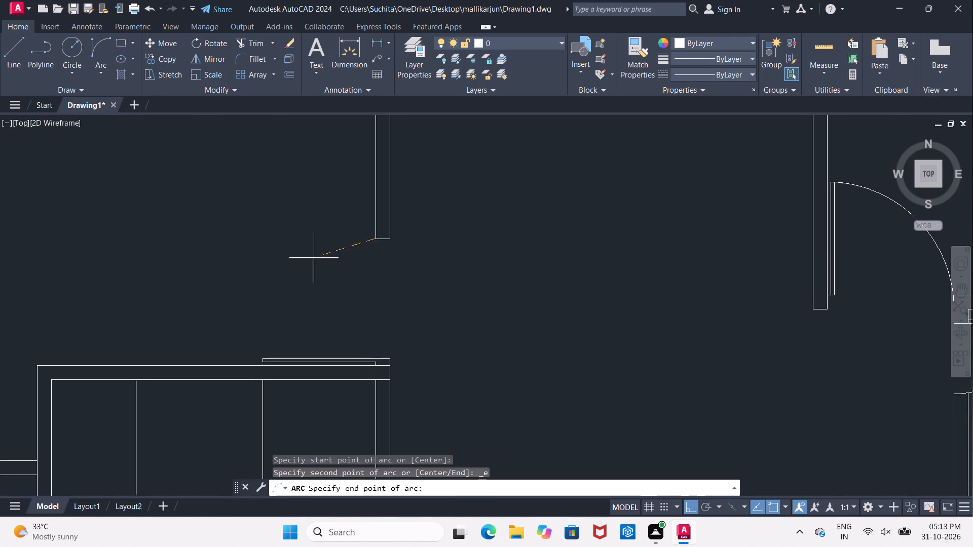
click(261, 356)
click(255, 284)
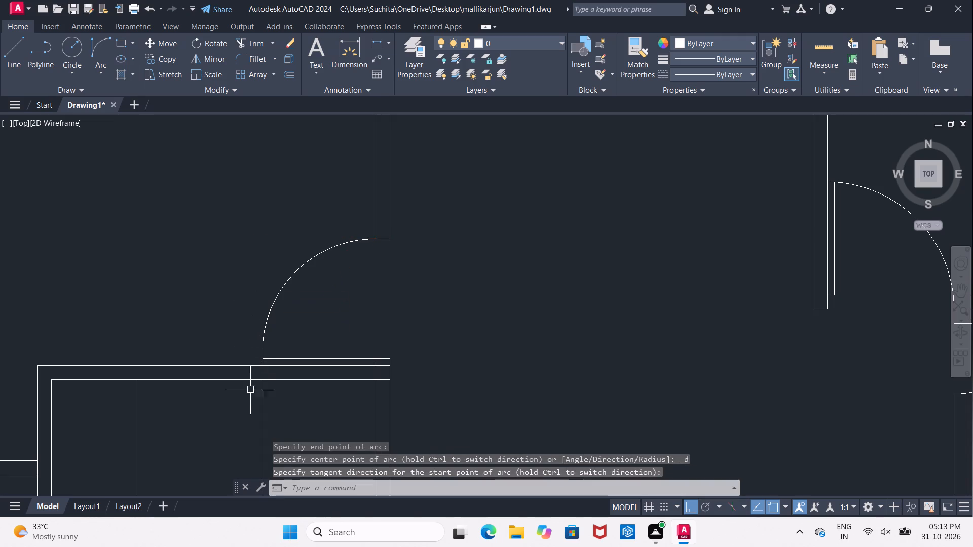
key(Escape)
Erase the leftover vertical 3' offset line inside the inner west-side room.
scroll(261, 399, down, 1)
middle_drag(265, 344, 263, 287)
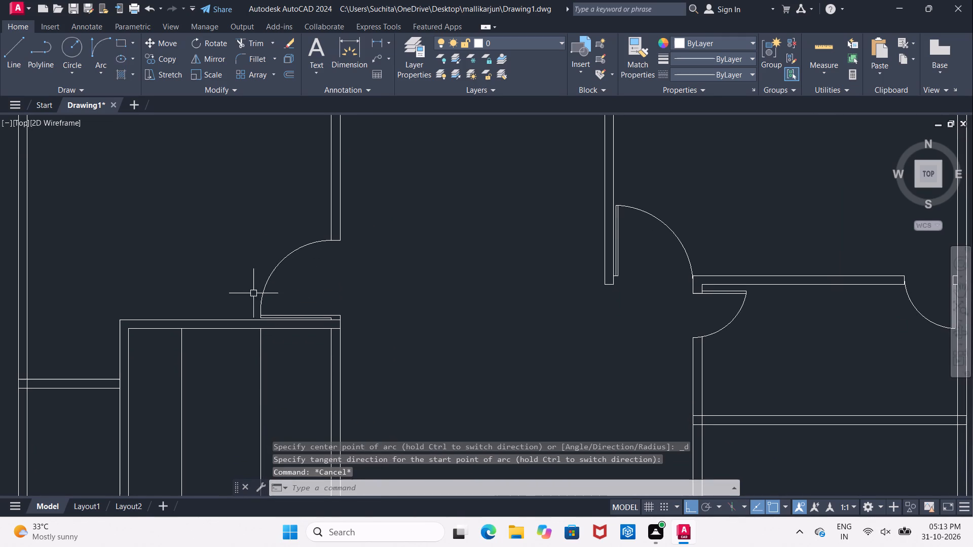
click(263, 357)
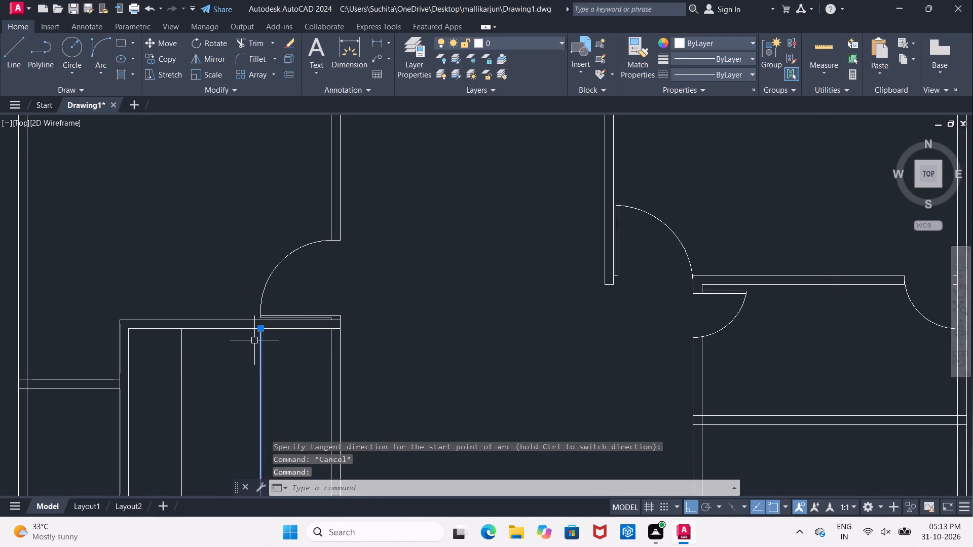
key(Delete)
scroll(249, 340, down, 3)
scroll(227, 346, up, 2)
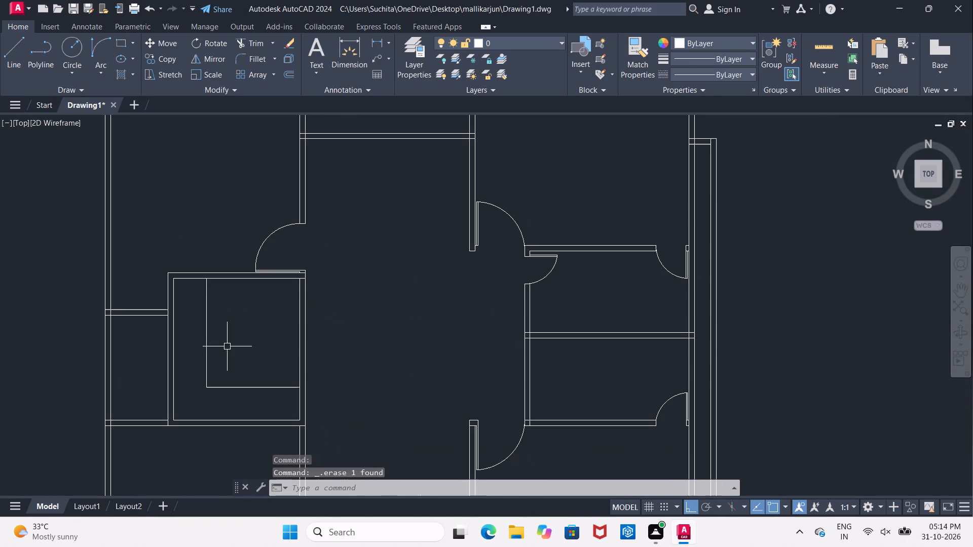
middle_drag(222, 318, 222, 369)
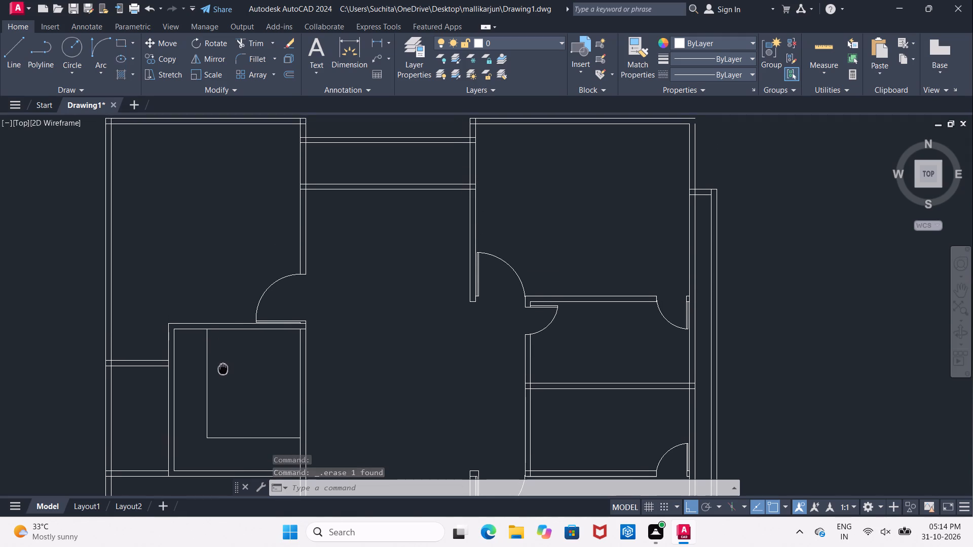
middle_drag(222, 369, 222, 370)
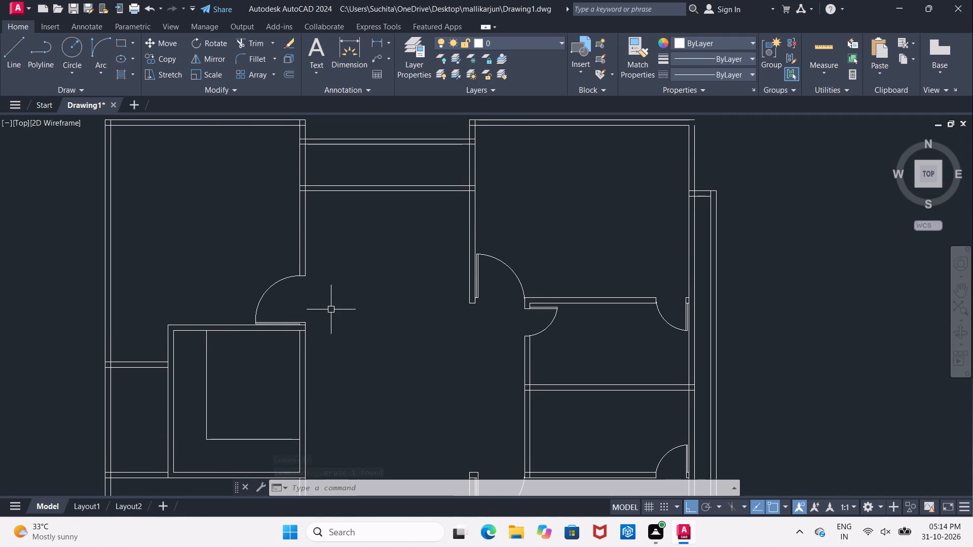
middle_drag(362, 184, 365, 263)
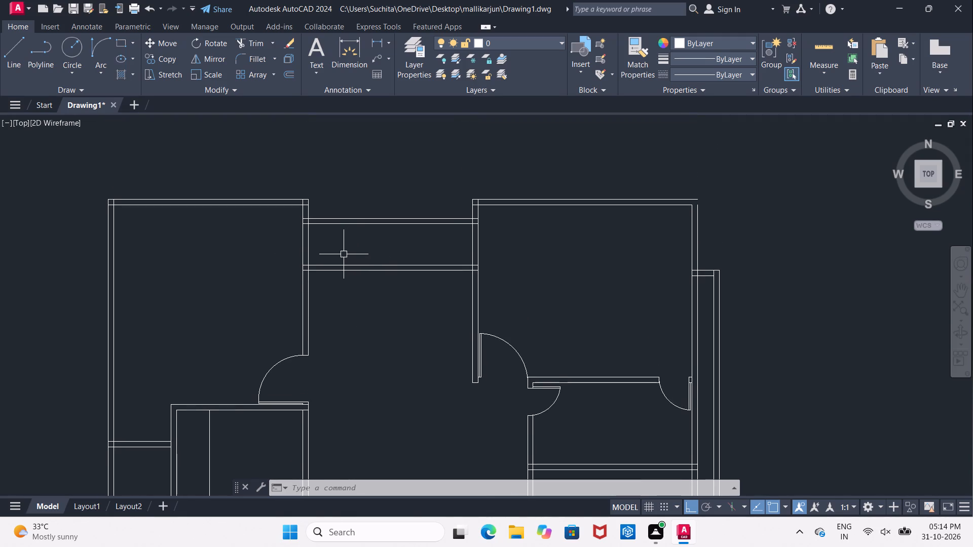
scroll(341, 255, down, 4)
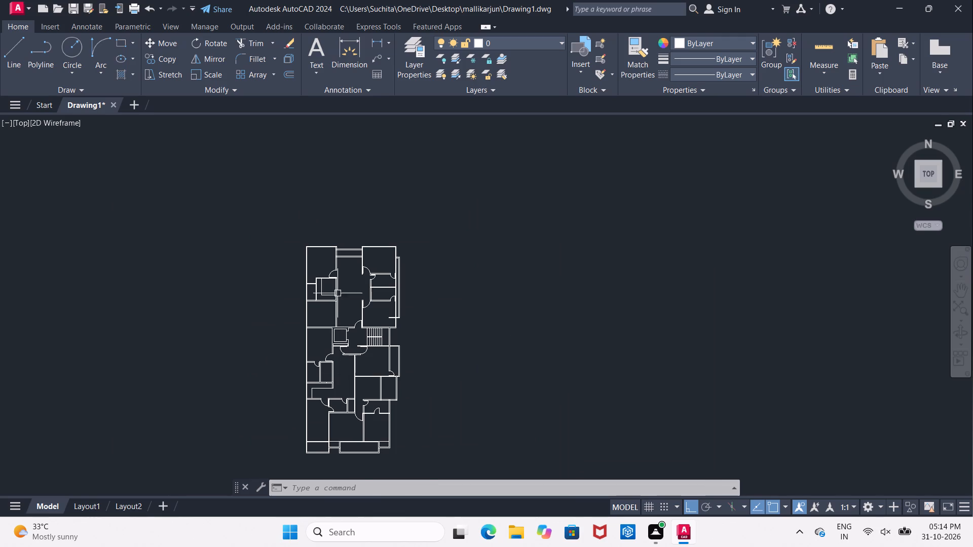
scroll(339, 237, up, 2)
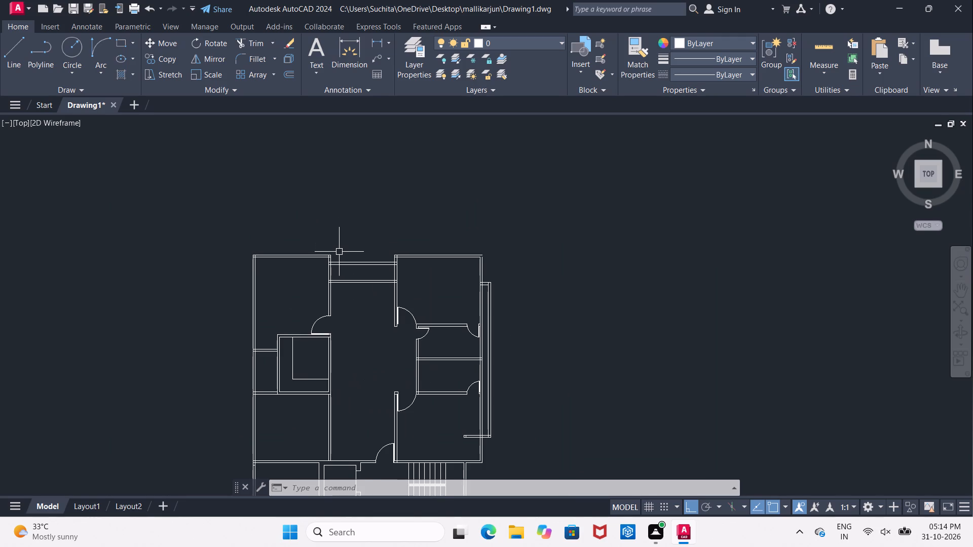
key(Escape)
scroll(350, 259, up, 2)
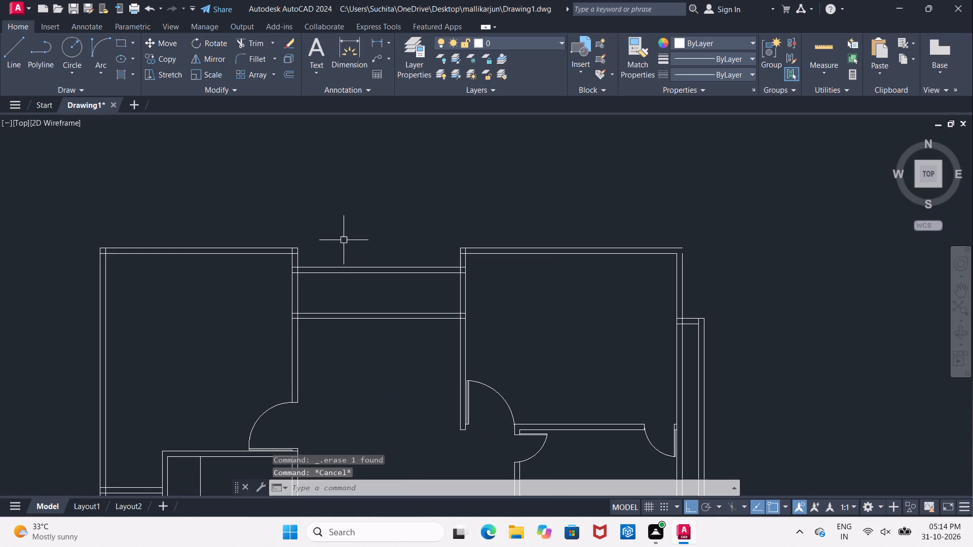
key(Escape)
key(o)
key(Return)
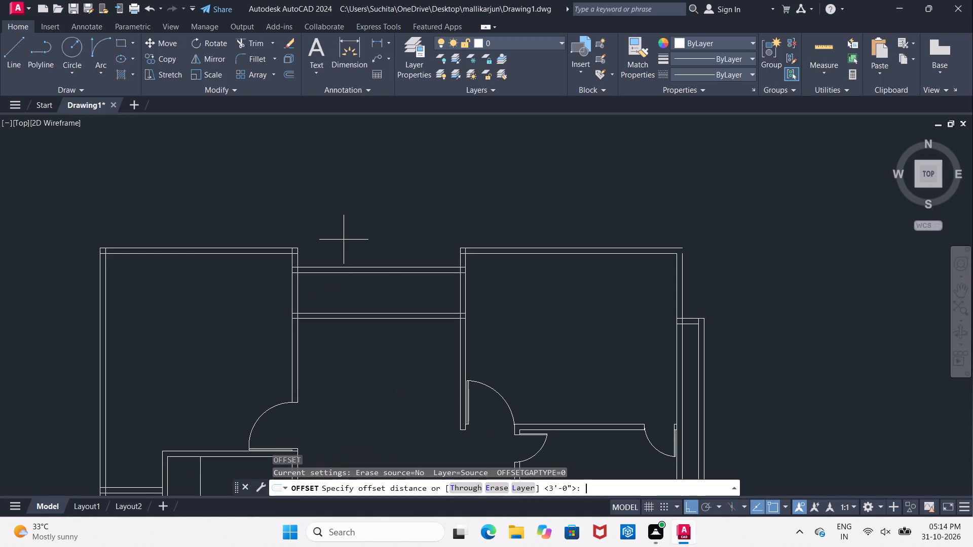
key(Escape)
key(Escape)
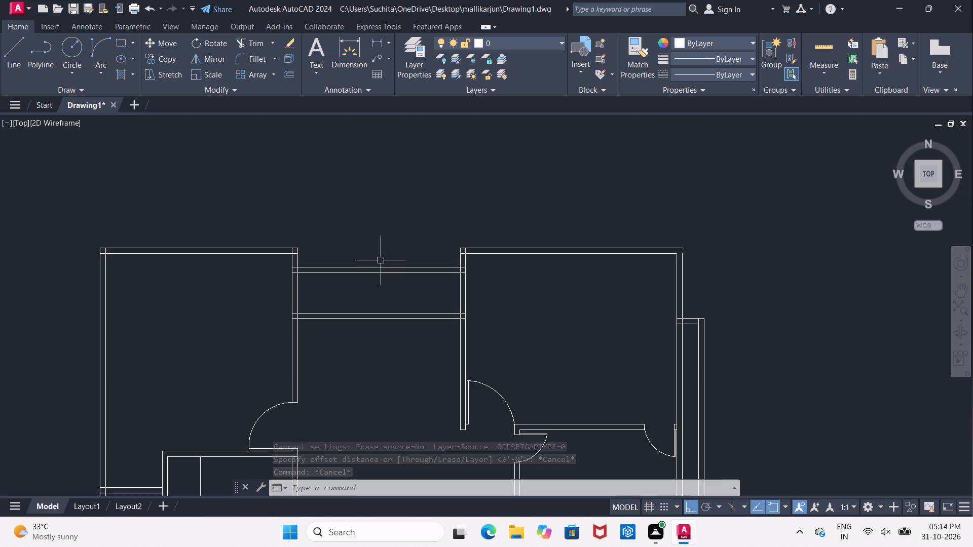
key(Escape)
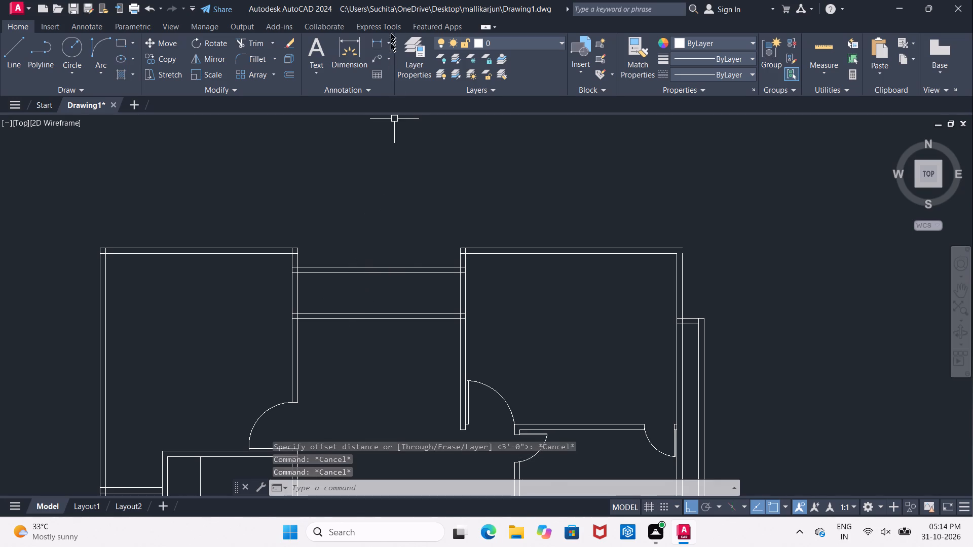
Measure the clear distance between the two horizontal walls linking the northwest and northeast rooms.
click(375, 45)
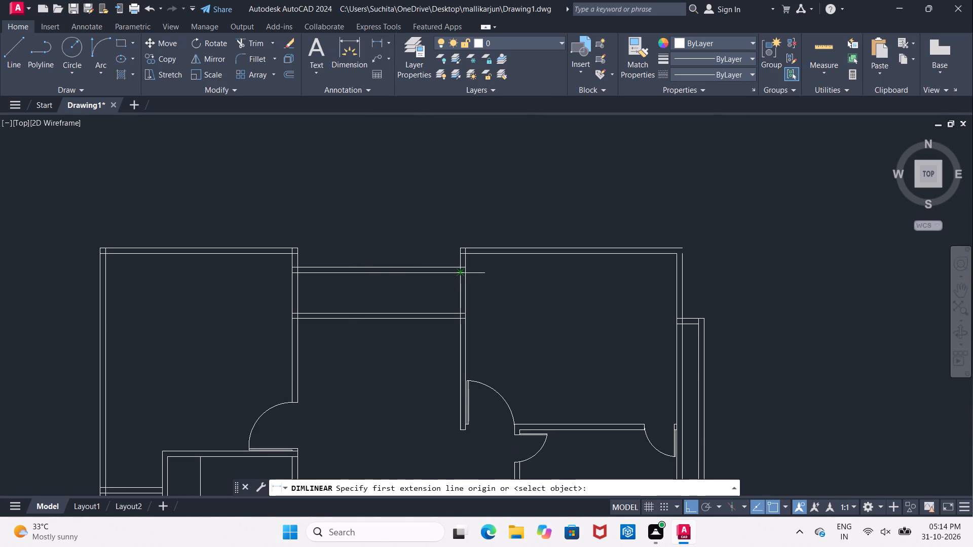
click(461, 273)
click(463, 312)
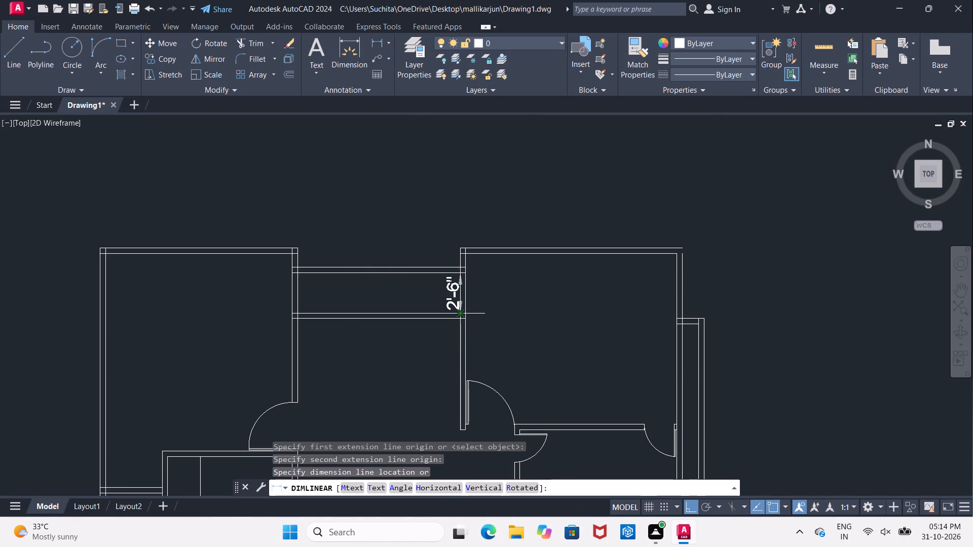
key(Escape)
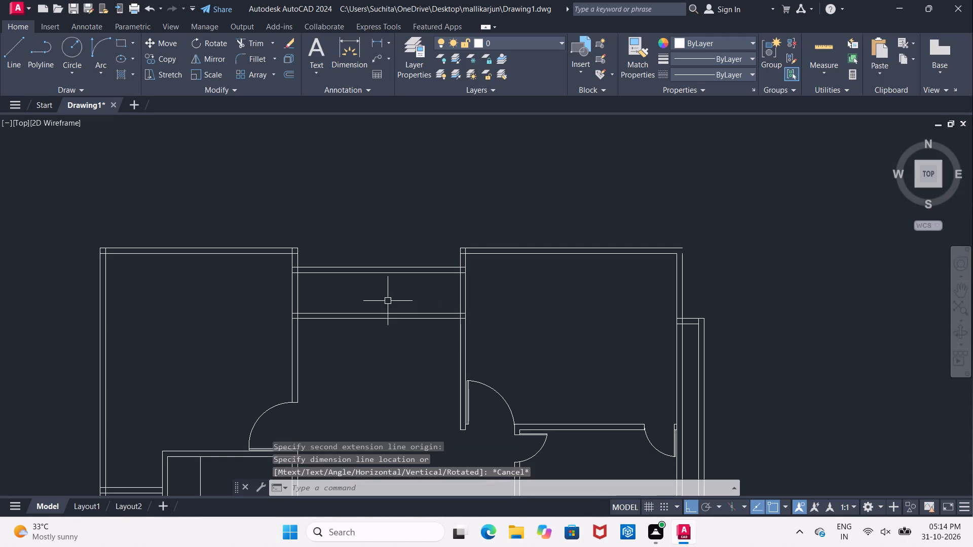
key(Escape)
Offset the outermost north line of the walls between the northwest and northeast rooms 4' south.
key(o)
key(Return)
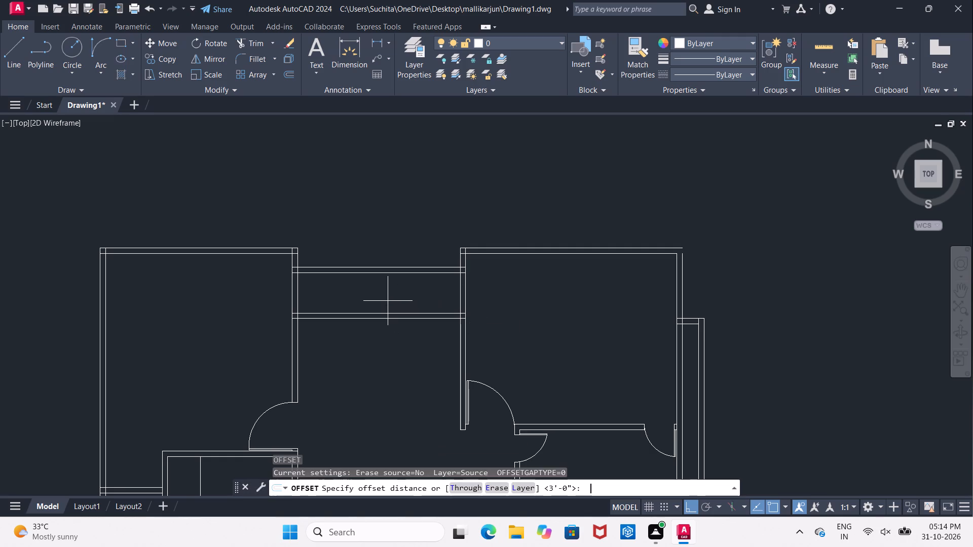
text(4')
key(Return)
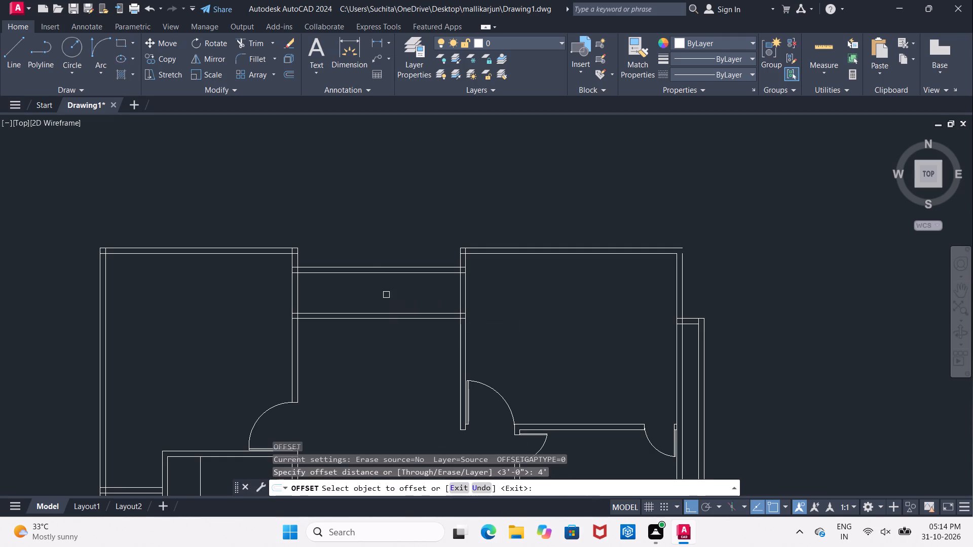
click(368, 267)
click(367, 307)
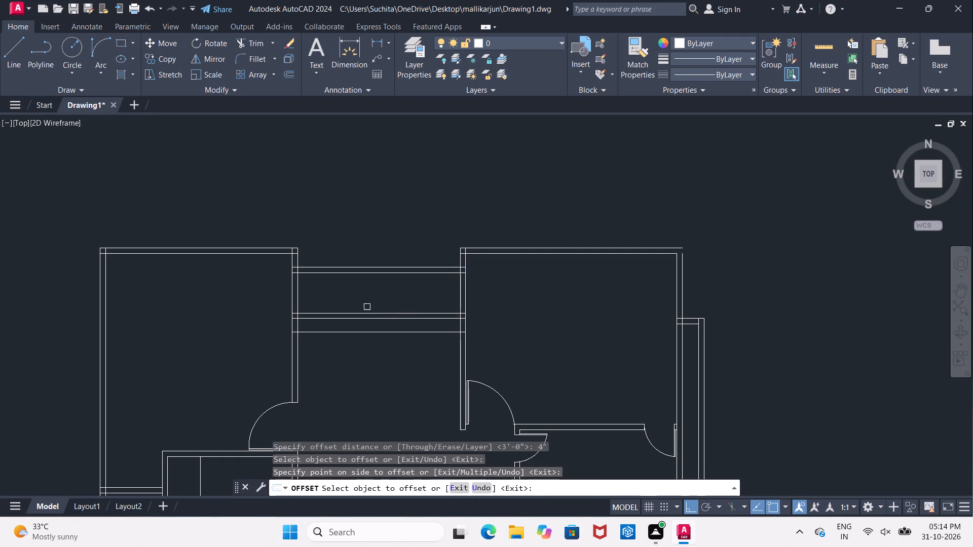
key(Escape)
Erase the two old double-line walls between the northwest and northeast rooms, keeping the 4' offset line.
click(356, 311)
click(359, 319)
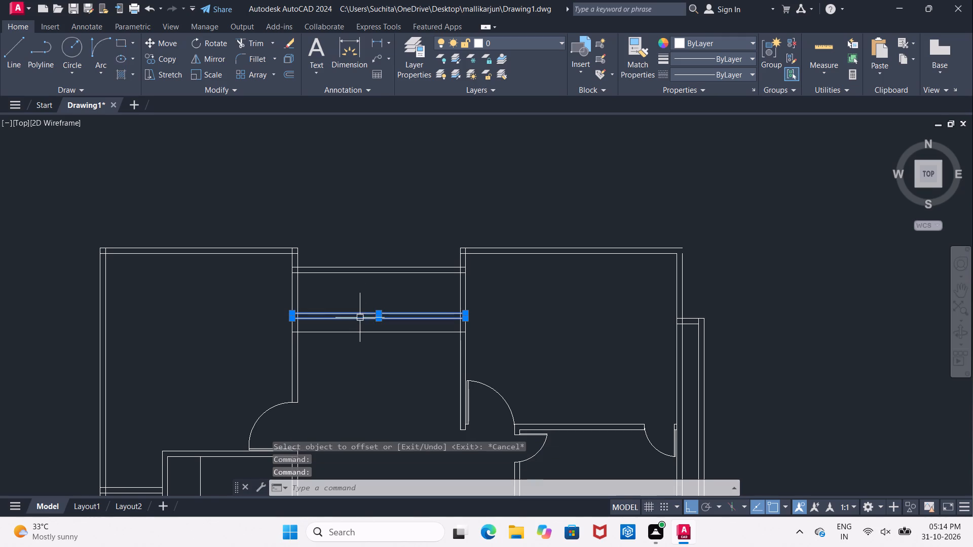
click(351, 275)
click(349, 262)
click(349, 270)
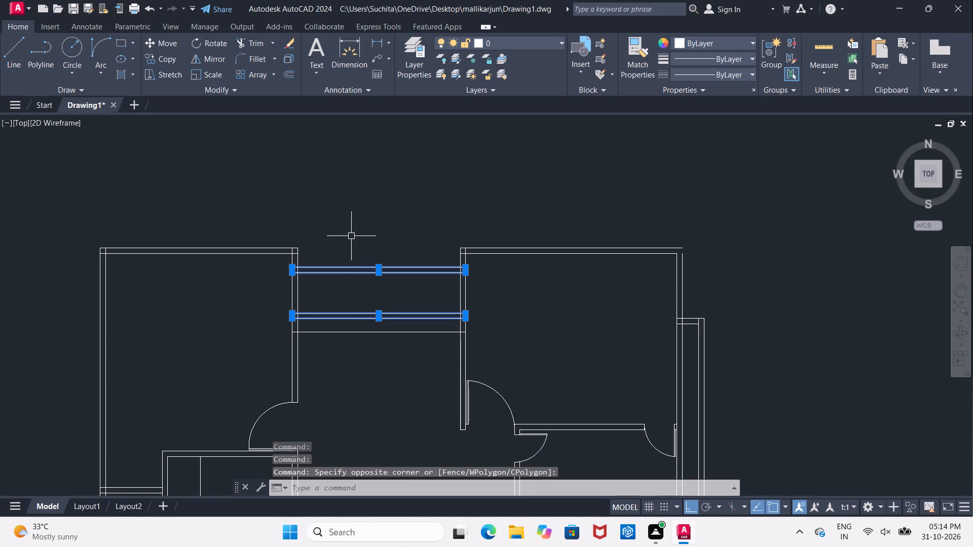
key(Delete)
Offset the remaining horizontal line between the northwest and northeast rooms 4" north to form a wall.
key(o)
key(Return)
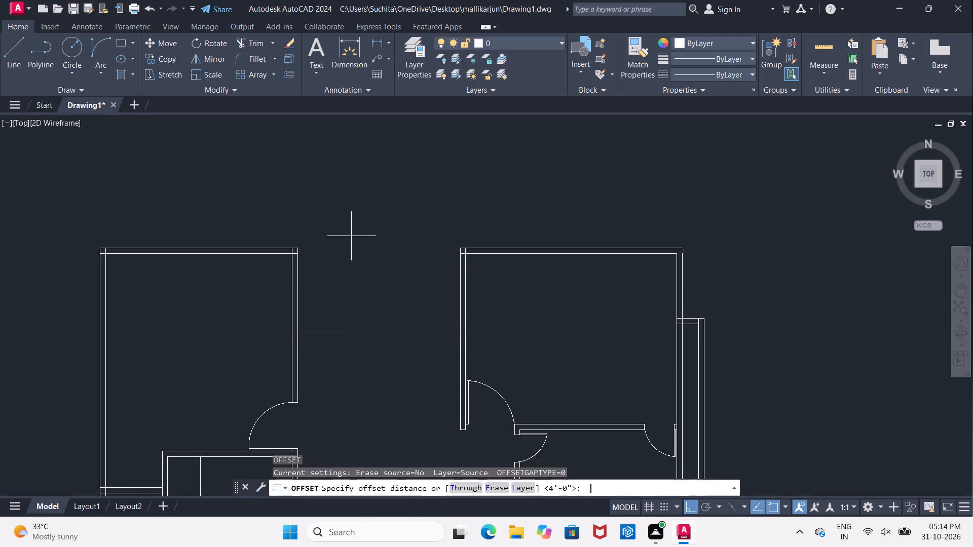
text(4")
key(Return)
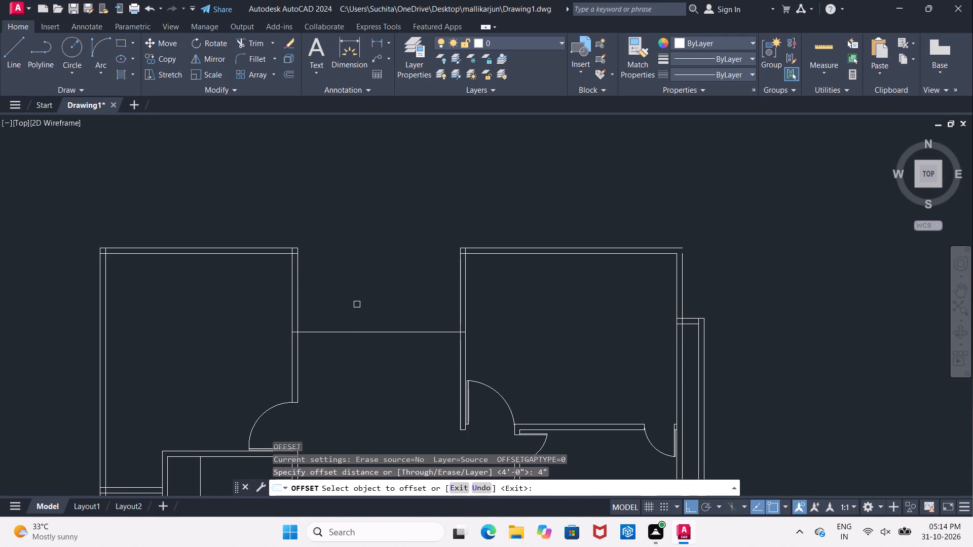
click(359, 331)
click(359, 311)
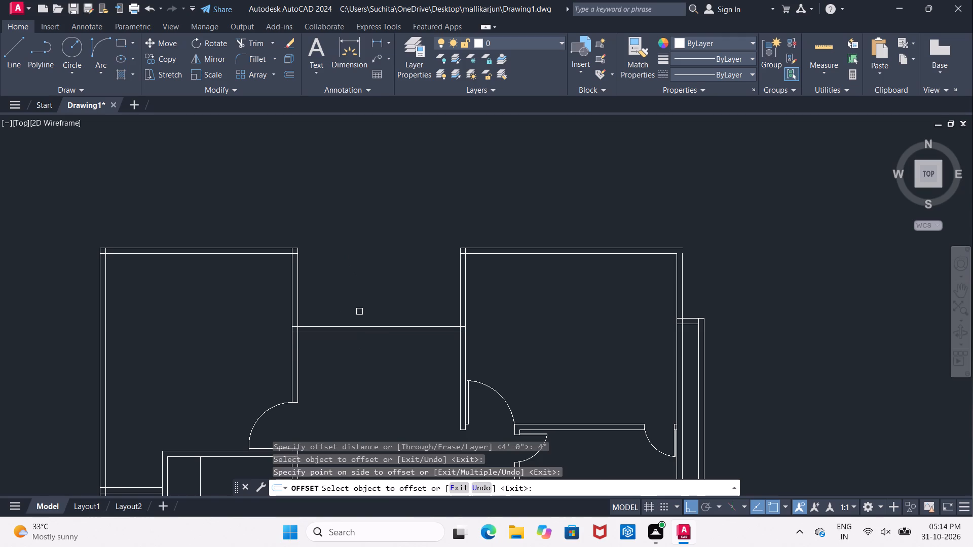
key(Escape)
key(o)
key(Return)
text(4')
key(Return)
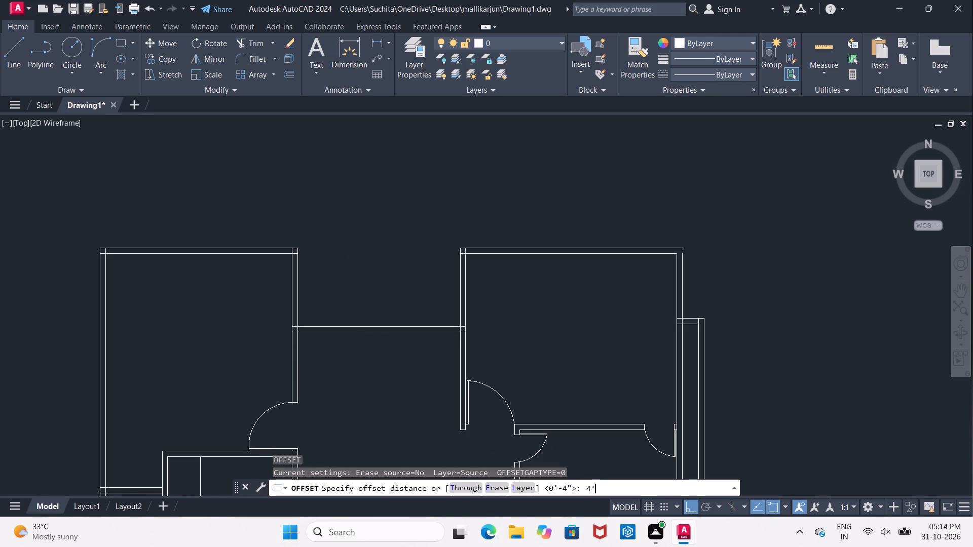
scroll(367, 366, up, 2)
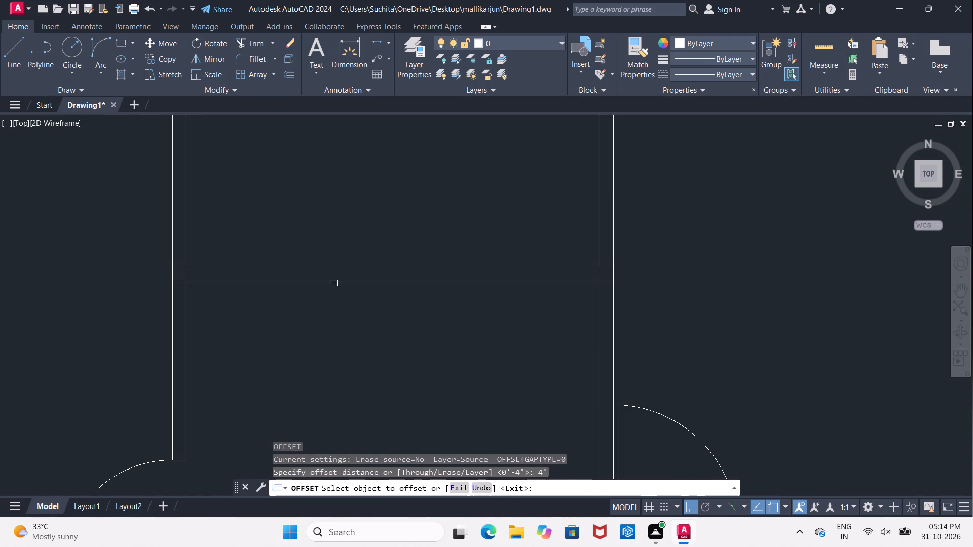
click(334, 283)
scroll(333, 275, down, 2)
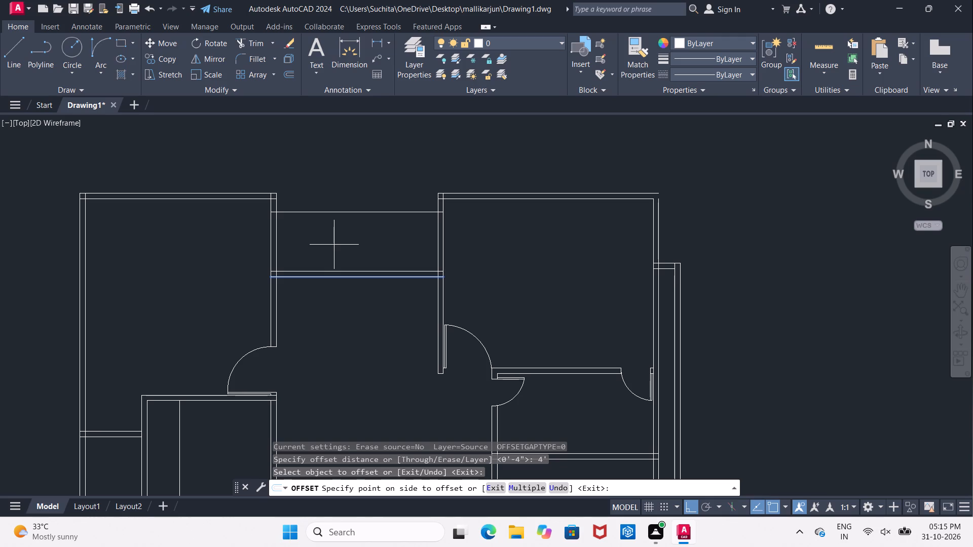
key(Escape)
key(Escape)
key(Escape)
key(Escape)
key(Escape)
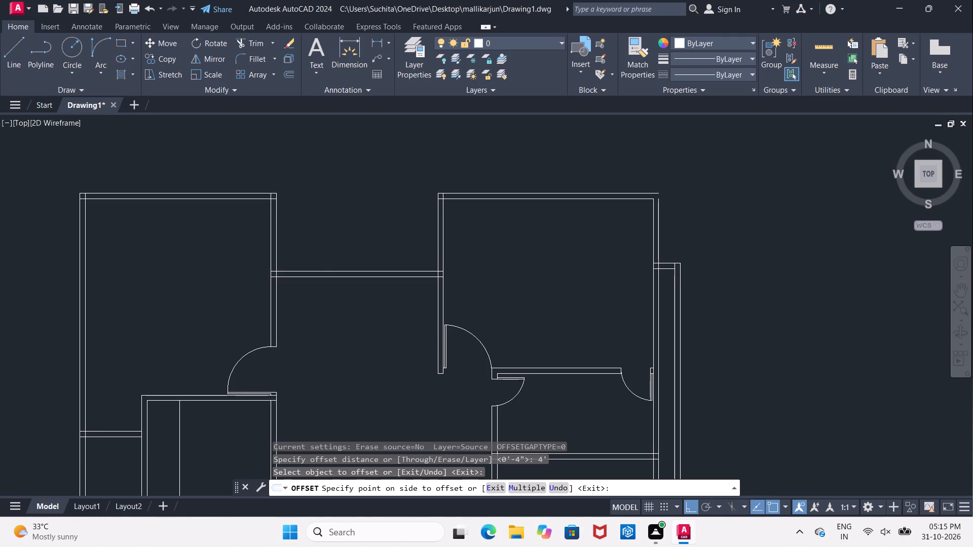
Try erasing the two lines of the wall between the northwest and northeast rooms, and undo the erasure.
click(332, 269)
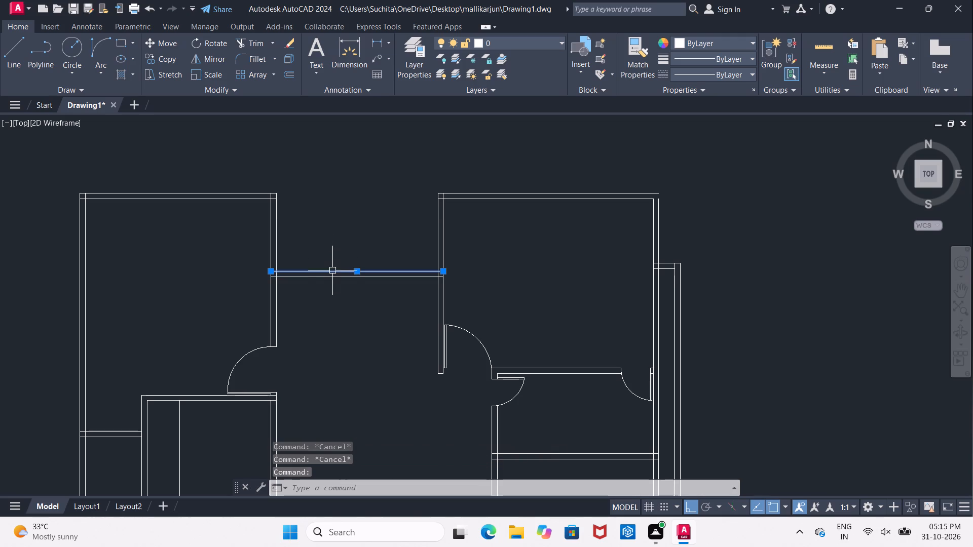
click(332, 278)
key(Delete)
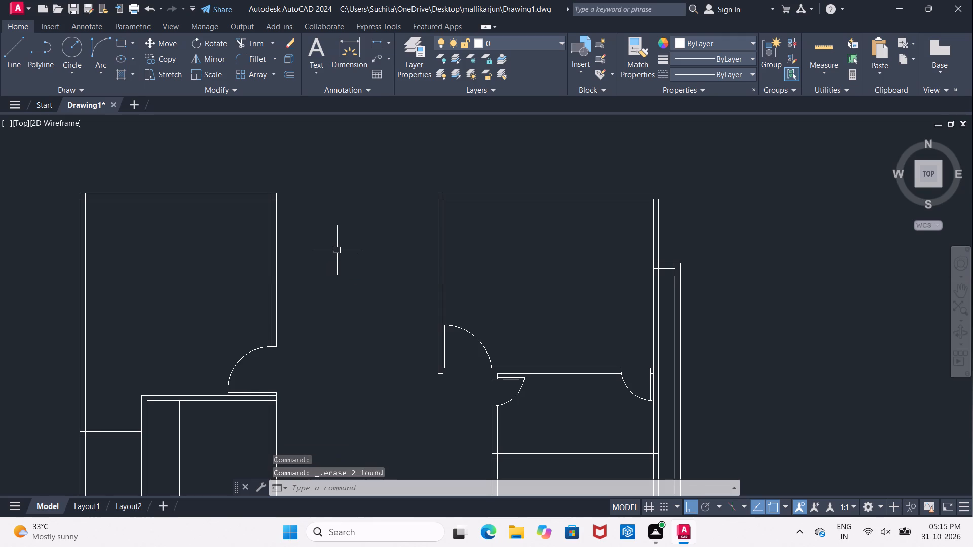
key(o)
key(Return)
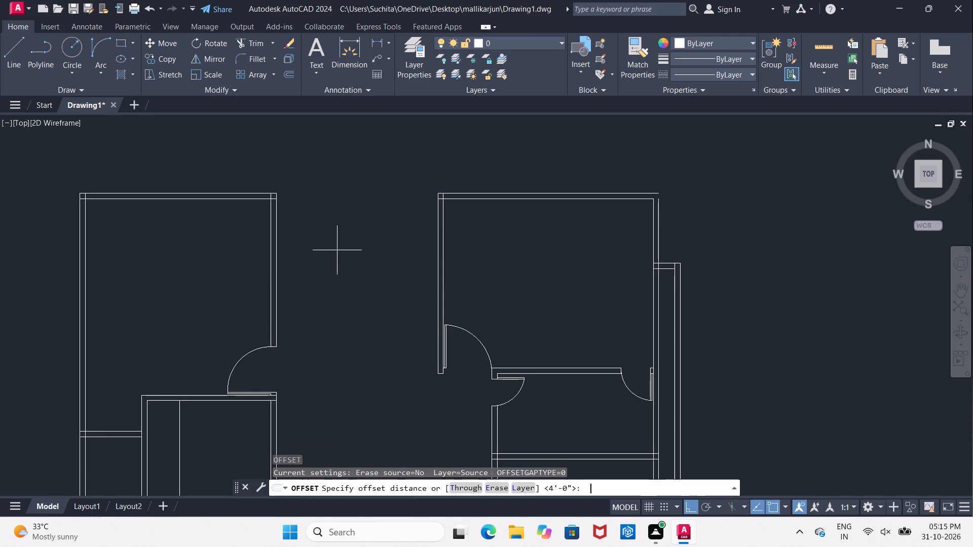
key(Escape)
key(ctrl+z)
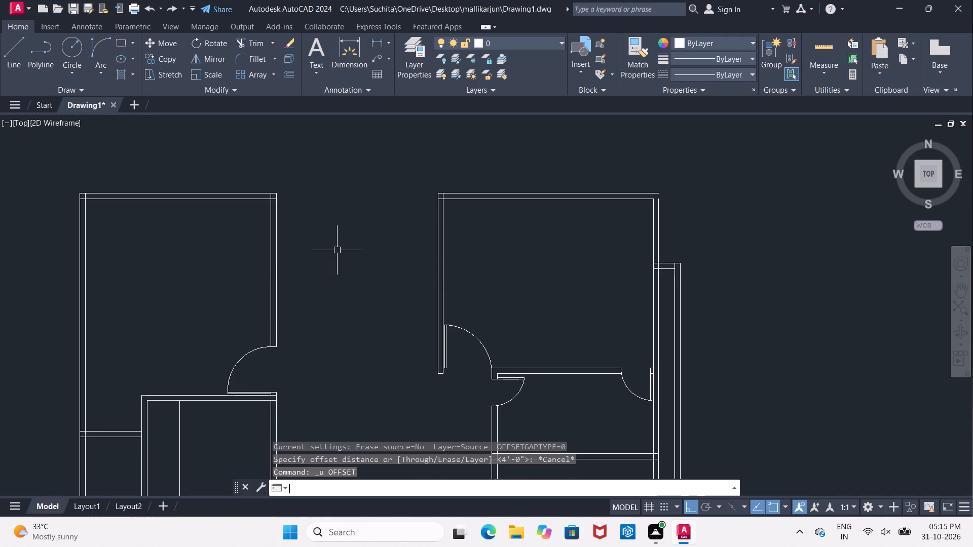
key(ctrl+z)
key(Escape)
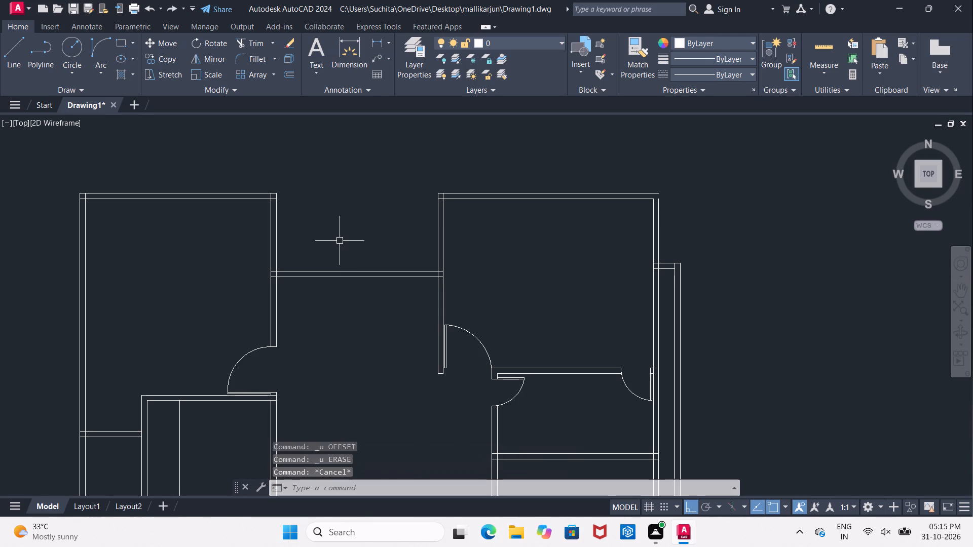
Offset the south line of the wall between the northwest and northeast rooms 1' south.
key(o)
key(Return)
text(1')
key(Return)
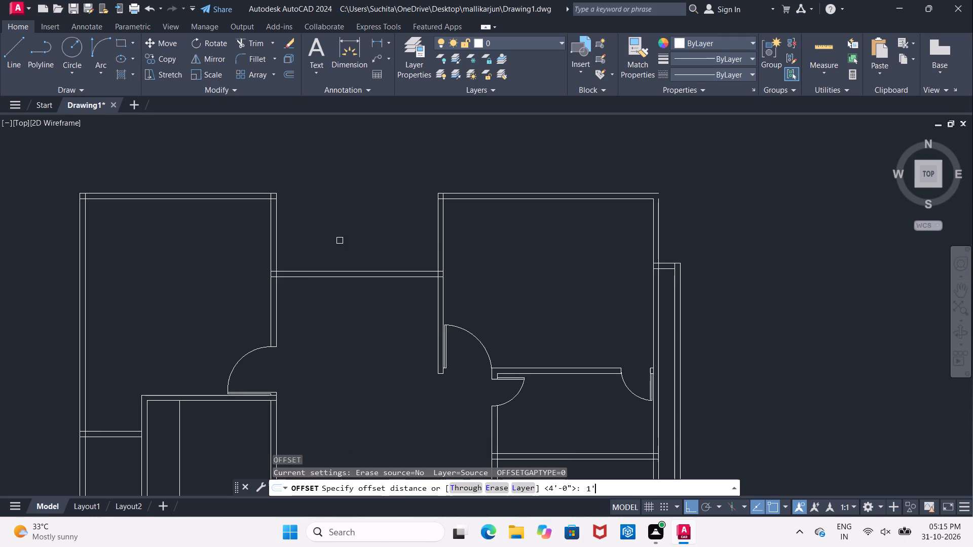
click(336, 278)
click(336, 294)
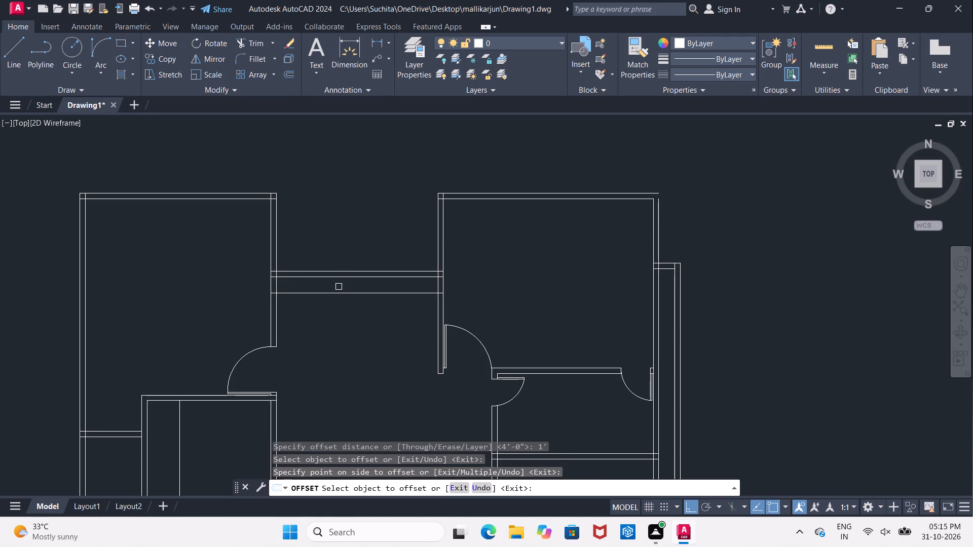
Offset the new southernmost line between the northwest and northeast rooms 4" north to form a wall.
key(Return)
key(Return)
key(4)
key(shift+quotedbl)
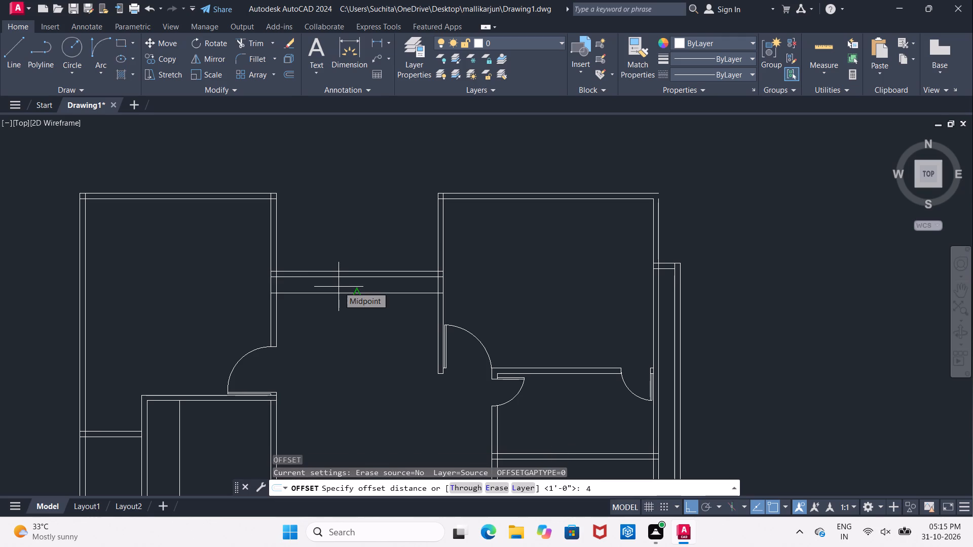
key(Return)
scroll(335, 295, up, 2)
click(315, 289)
click(313, 278)
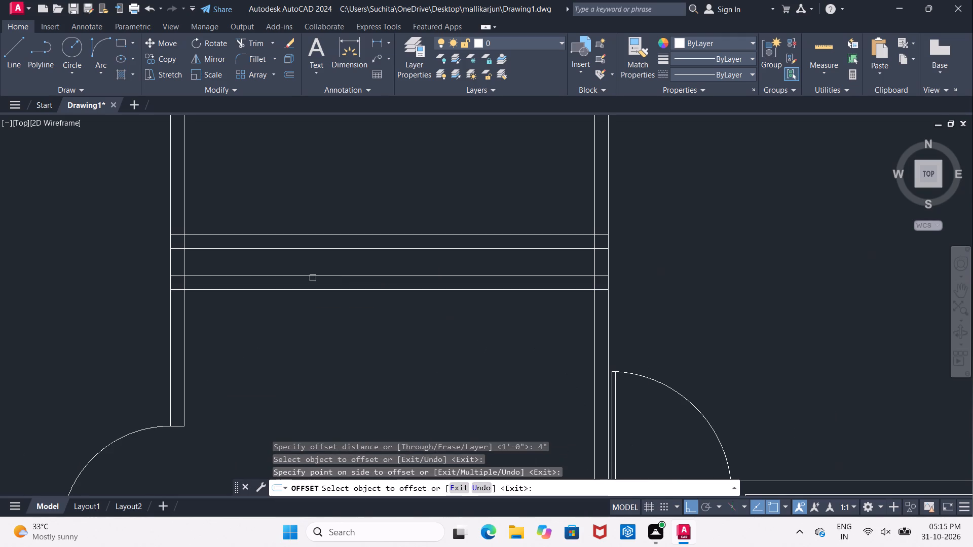
key(Escape)
Erase the two old lines of the northern wall between the northwest and northeast rooms, keeping the newly offset pair.
click(319, 250)
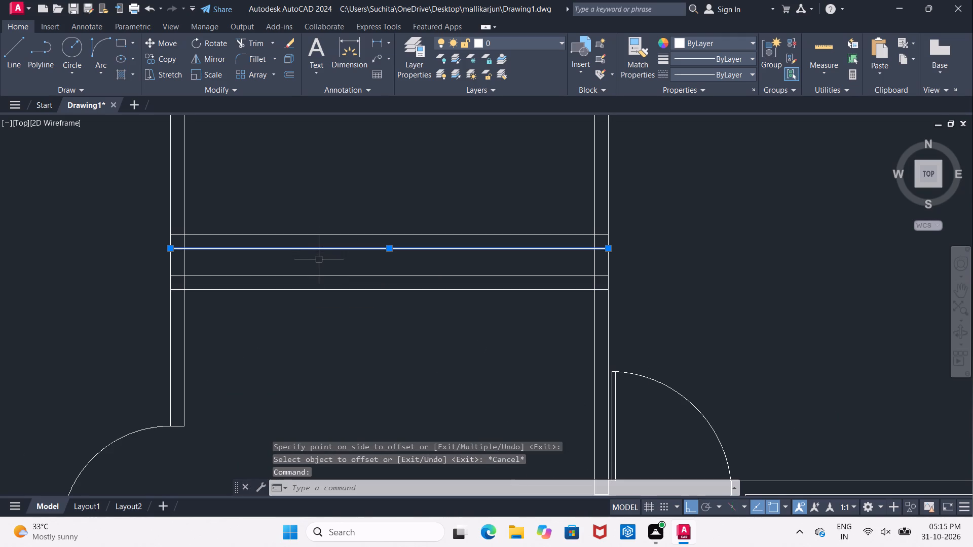
click(317, 236)
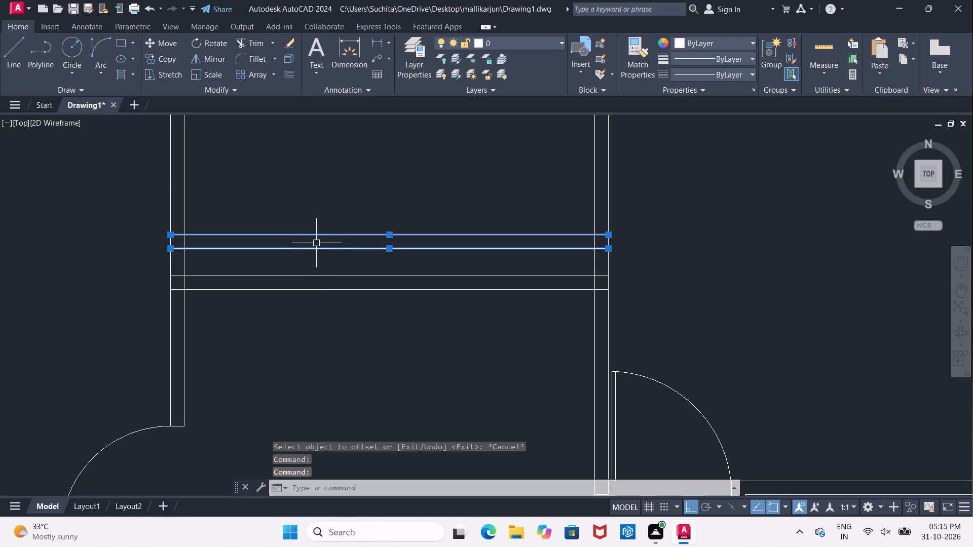
key(Delete)
Offset the north line of the remaining wall between the northwest and northeast rooms 4' north.
key(o)
key(Return)
text(4')
key(Return)
scroll(321, 248, down, 2)
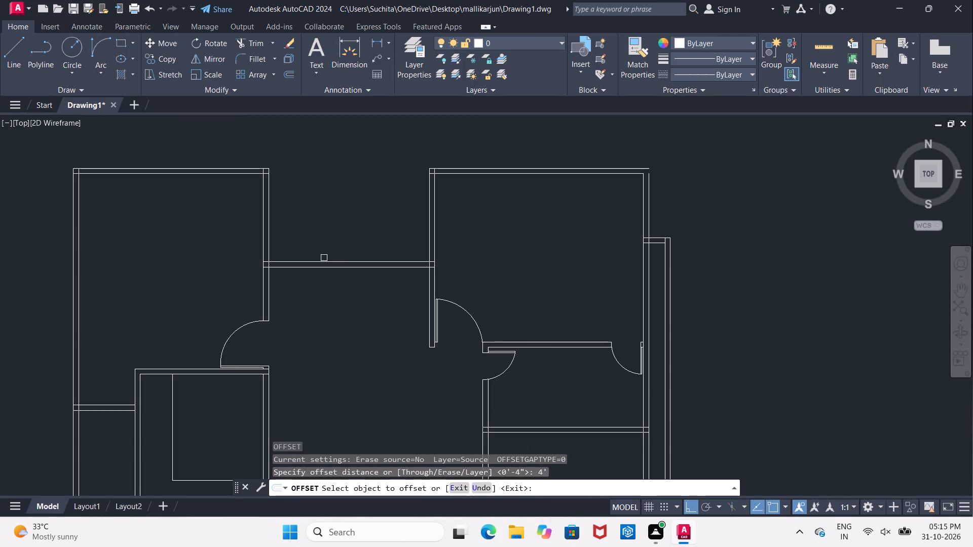
click(323, 259)
click(323, 260)
click(320, 243)
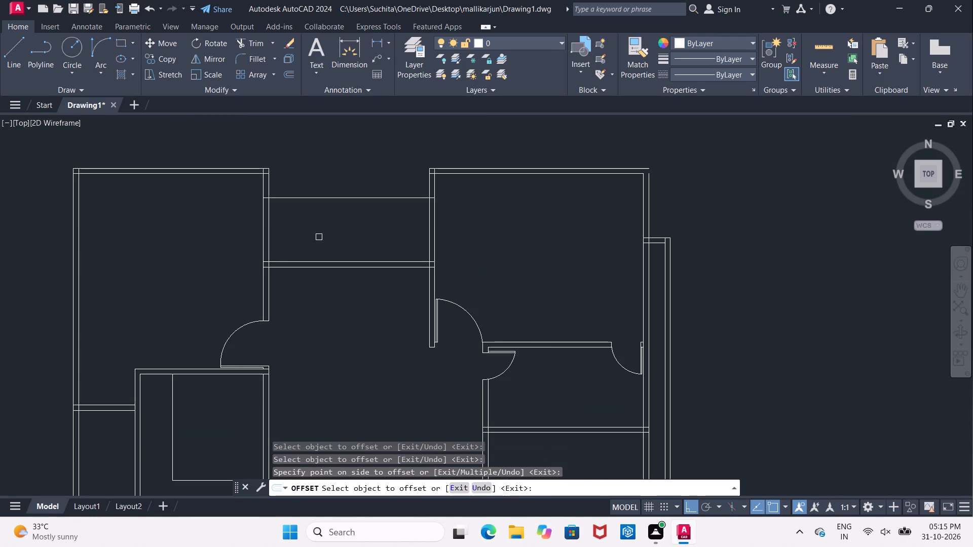
Offset the new 4' offset line 4" south to form the outer wall between the two north rooms.
key(Return)
key(Return)
text(4")
key(Return)
scroll(260, 190, up, 2)
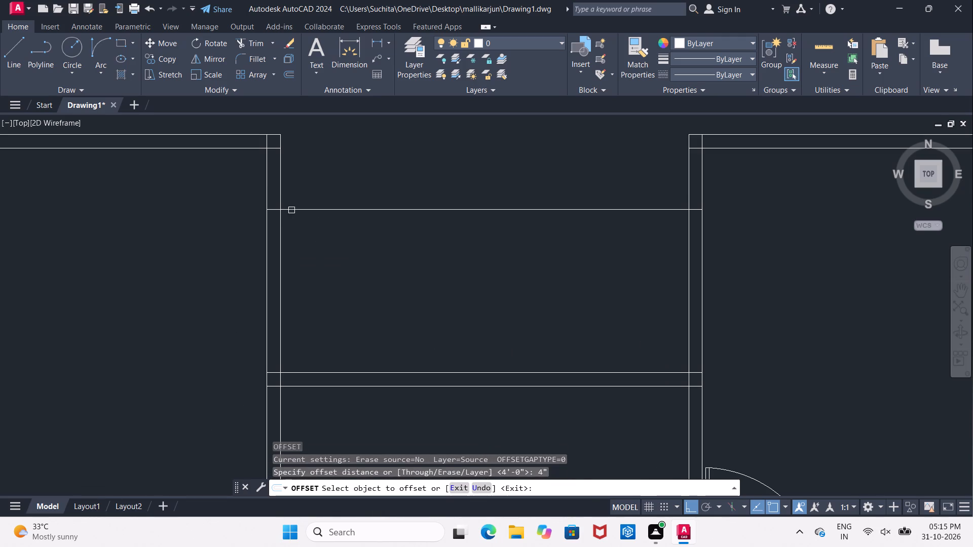
click(291, 210)
click(296, 229)
key(Escape)
Trim both ends of the outer connecting wall's two lines flush with the facing walls of the northwest and northeast rooms.
key(t)
text(R)
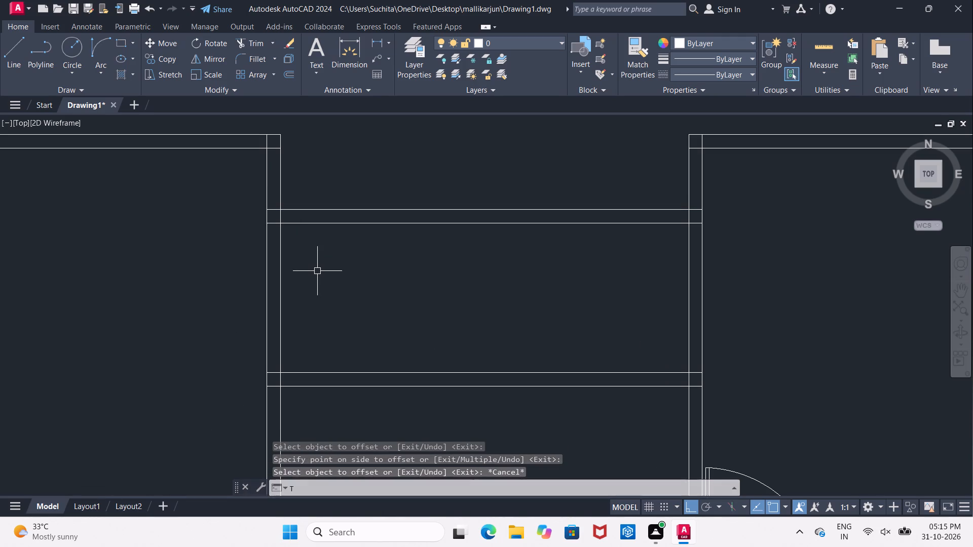
key(space)
key(space)
click(271, 223)
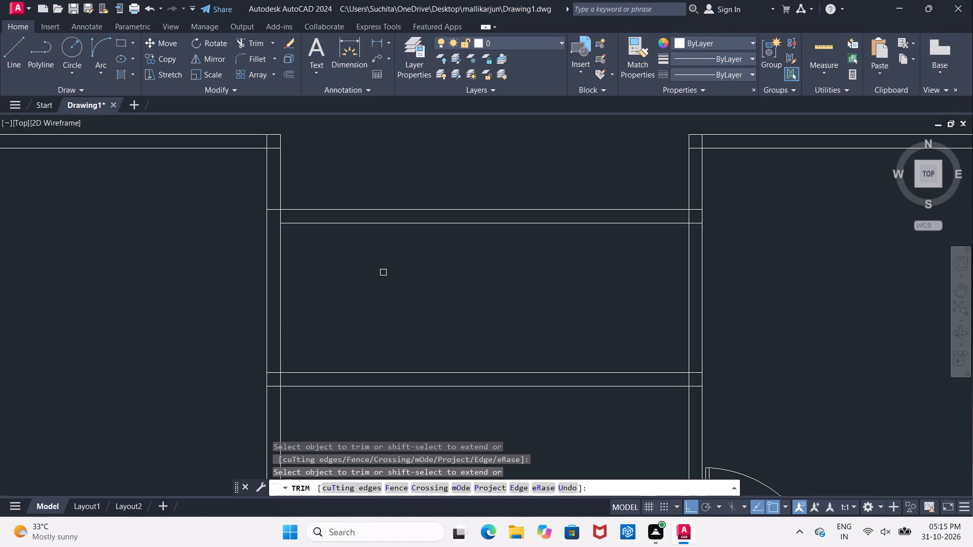
click(270, 211)
click(693, 210)
click(694, 224)
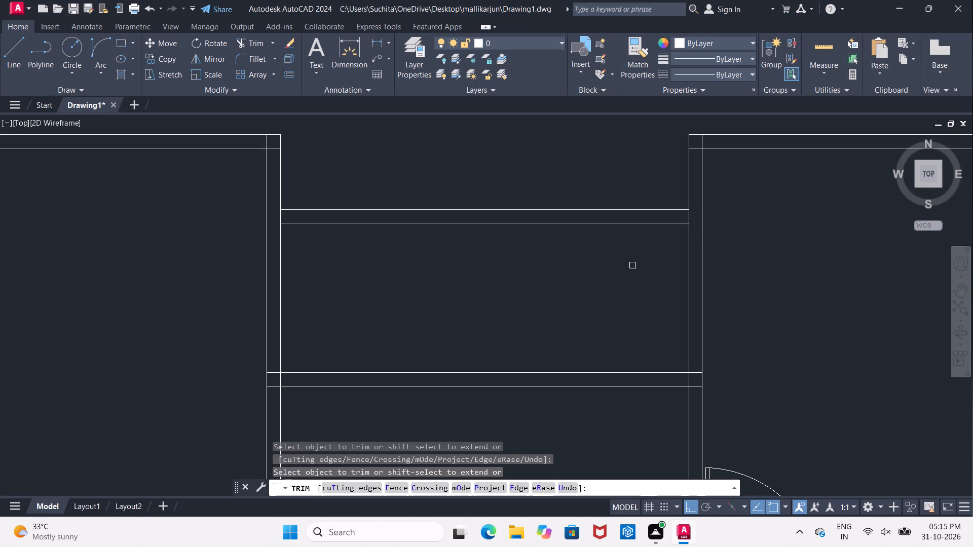
Trim the inner connecting wall's overlapping line ends and clear the crossing segments where it joins the walls of both north rooms.
click(272, 387)
click(273, 372)
middle_drag(338, 340, 336, 291)
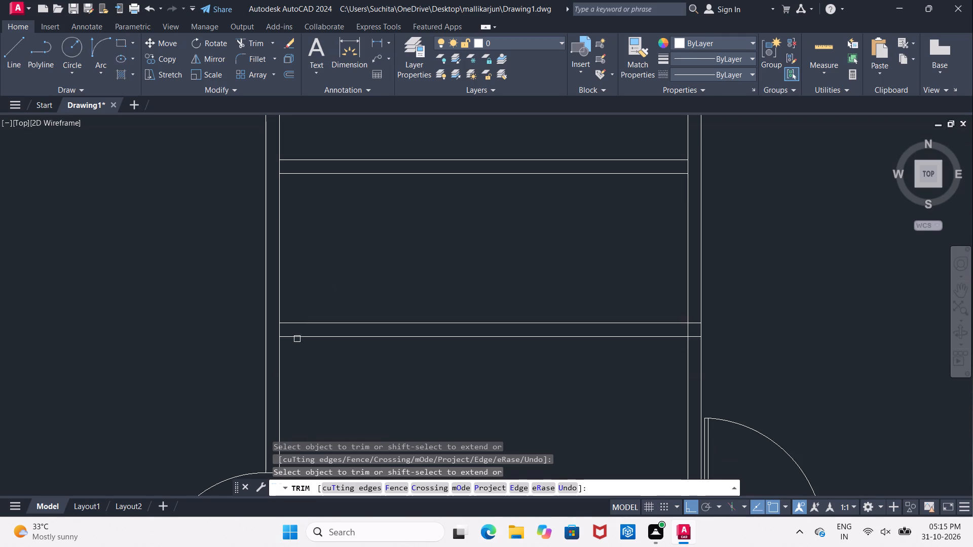
scroll(292, 346, up, 2)
click(258, 313)
scroll(258, 313, down, 2)
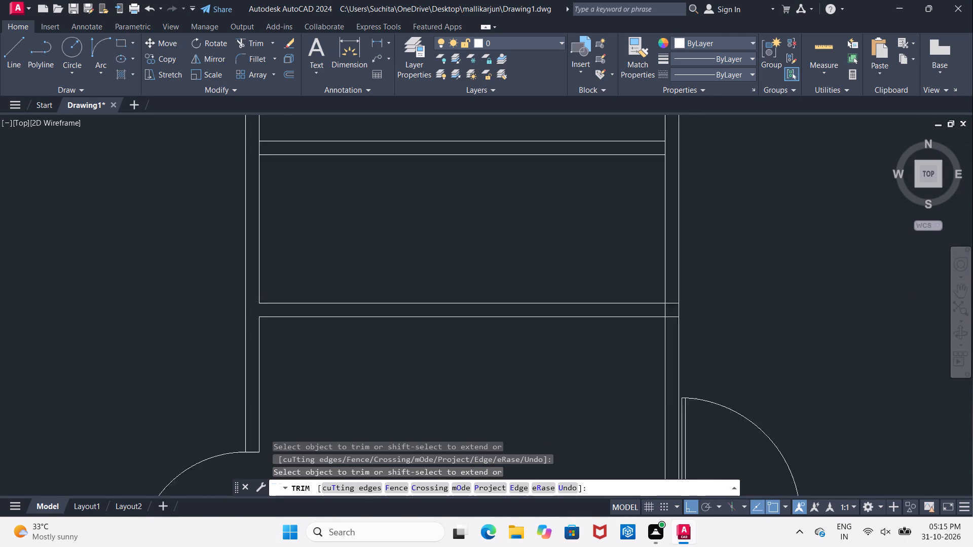
scroll(258, 313, down, 1)
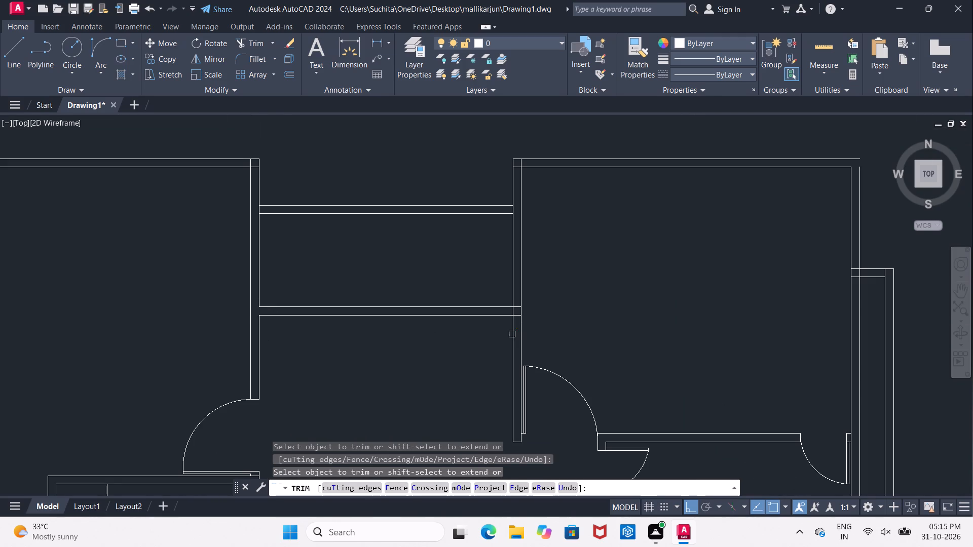
scroll(513, 333, up, 2)
click(519, 293)
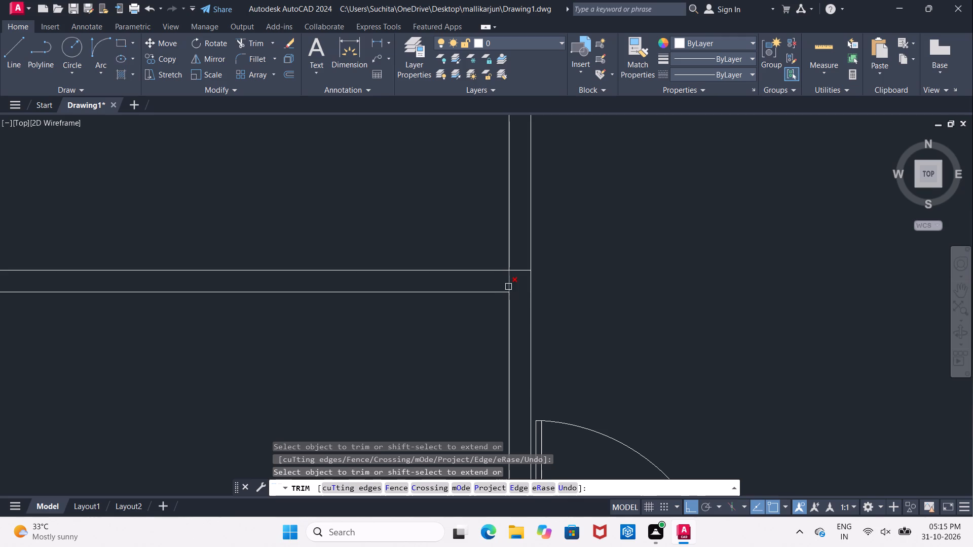
click(508, 286)
click(520, 267)
double_click(511, 281)
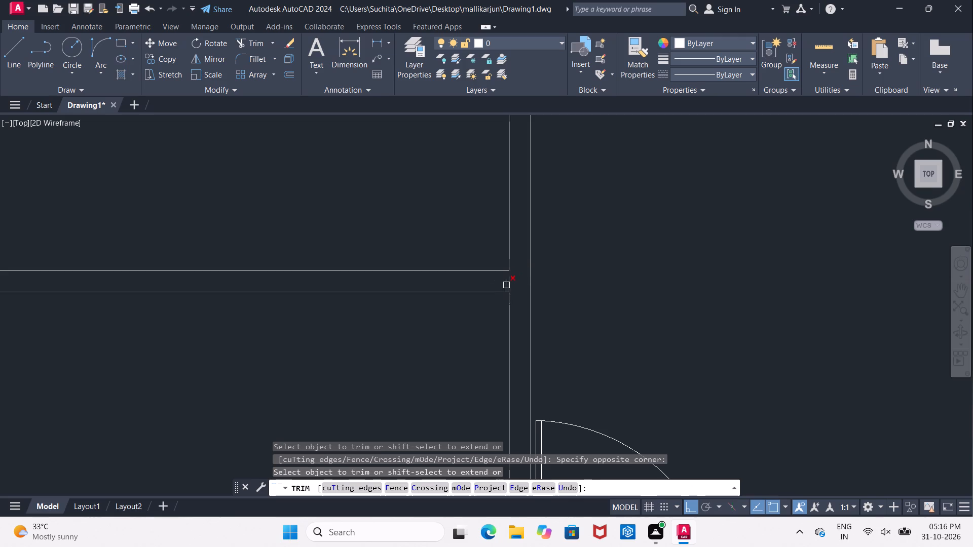
Extend the northeast room's outer east wall line north to close its northeast corner.
scroll(506, 285, down, 3)
scroll(513, 382, up, 4)
middle_drag(491, 340, 443, 351)
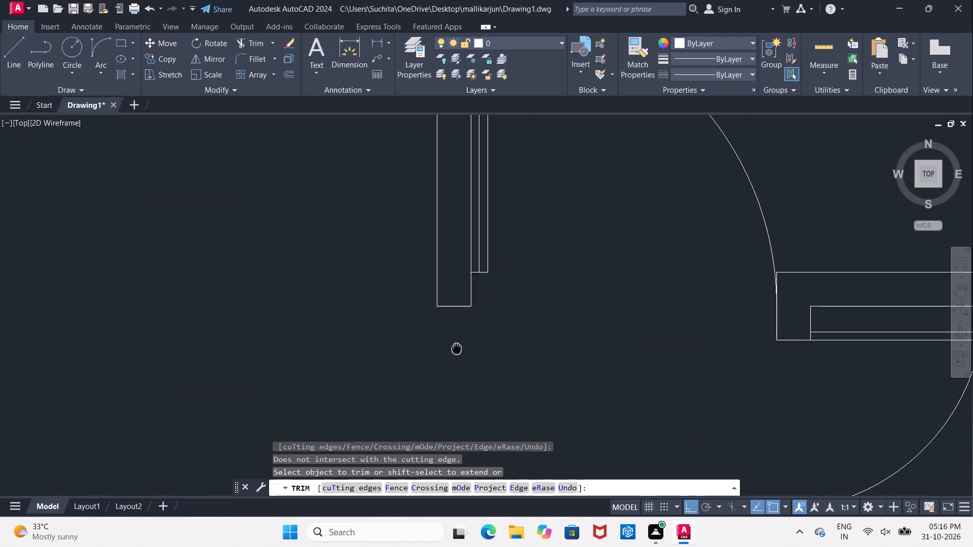
middle_drag(443, 351, 363, 376)
scroll(373, 373, down, 1)
scroll(371, 367, up, 1)
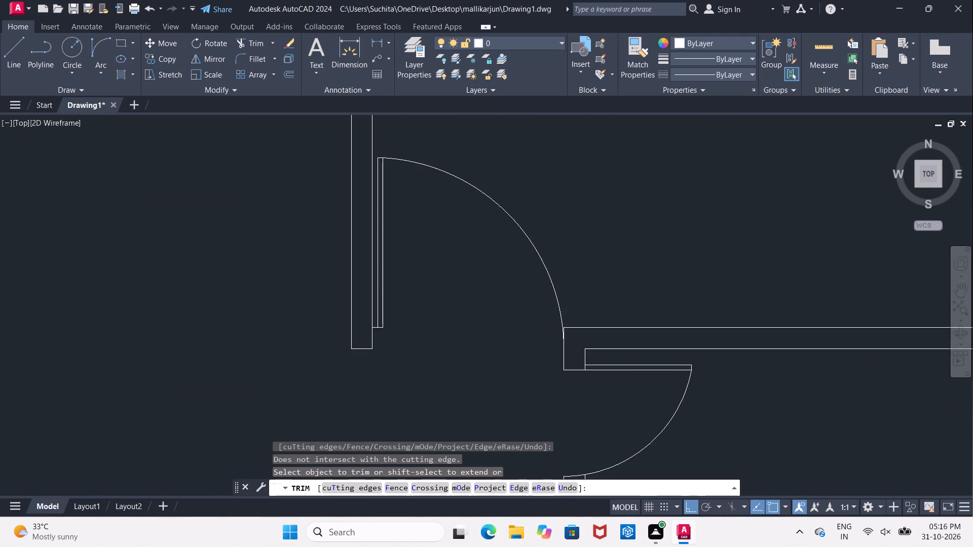
scroll(371, 367, down, 5)
middle_drag(350, 376, 349, 286)
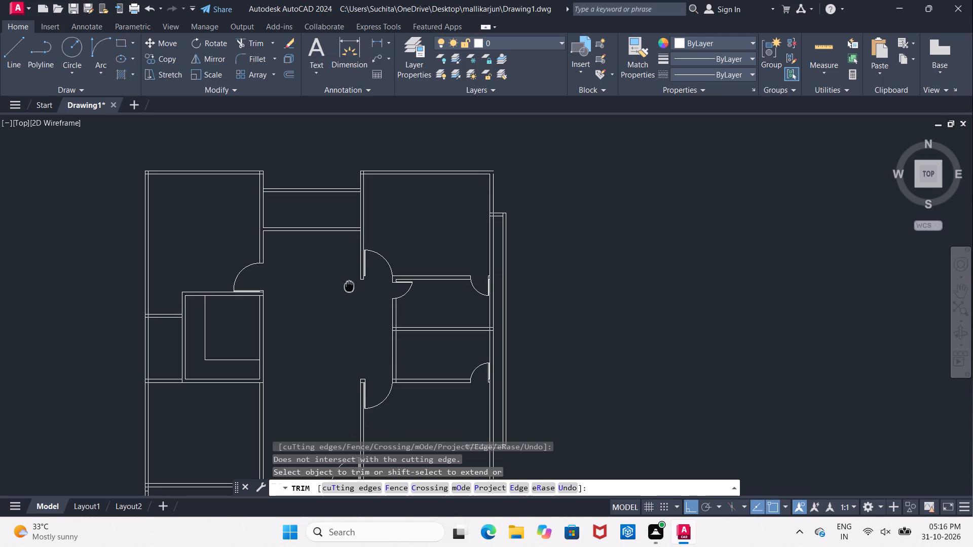
middle_drag(349, 286, 349, 287)
scroll(349, 287, down, 1)
scroll(446, 194, up, 1)
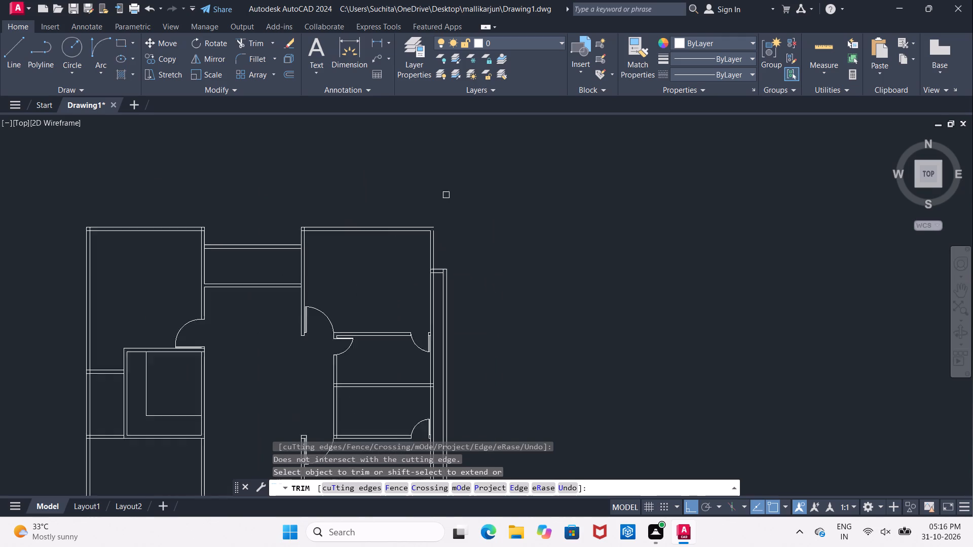
scroll(446, 195, up, 3)
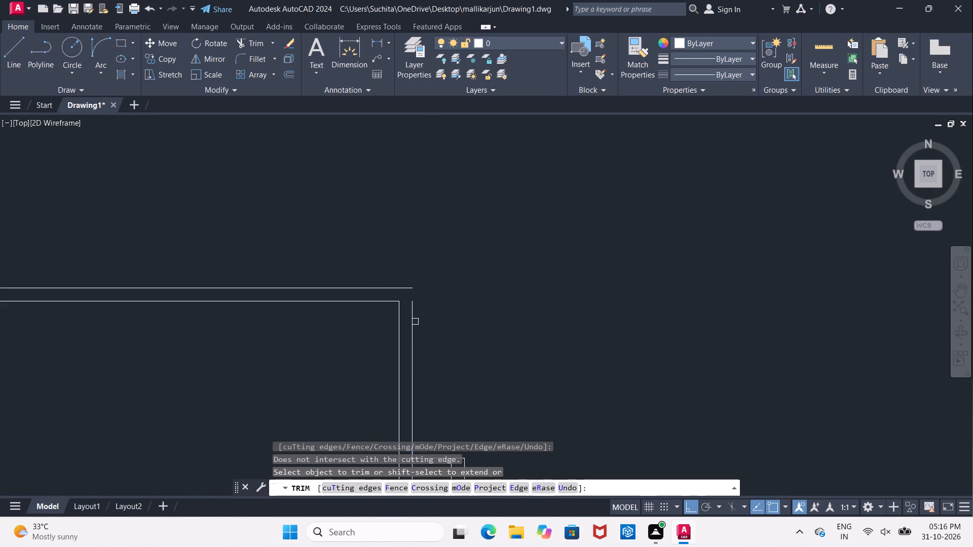
shift+click(413, 319)
scroll(487, 288, down, 2)
middle_drag(194, 278, 329, 260)
key(Escape)
Trim the overlapping wall line segments at the northeast room's northwest corner into a clean corner.
text(TR)
key(space)
key(space)
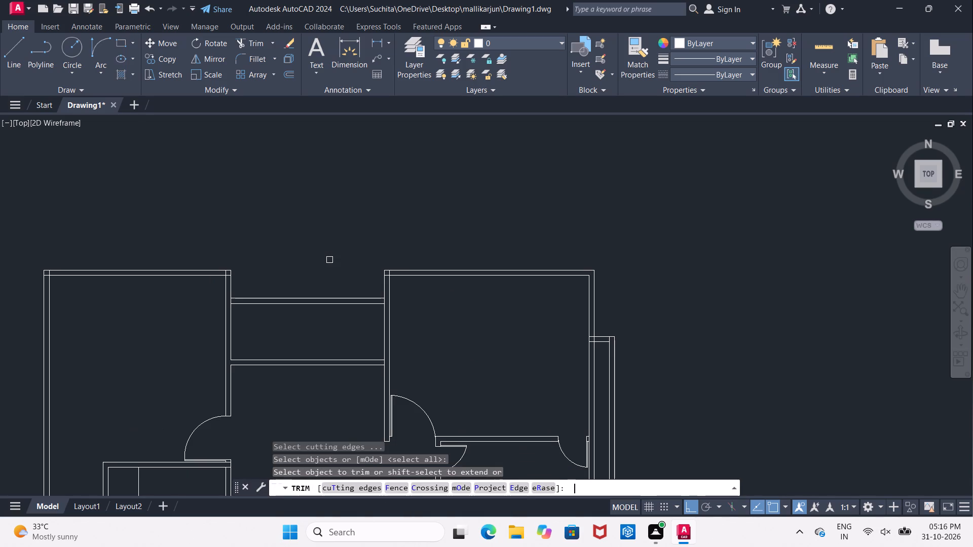
scroll(388, 279, up, 3)
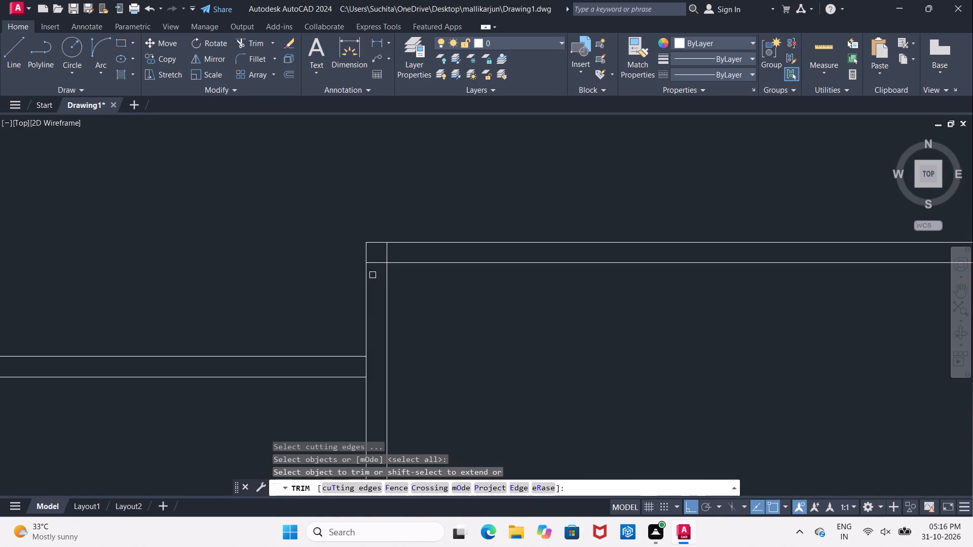
scroll(371, 277, up, 1)
click(379, 257)
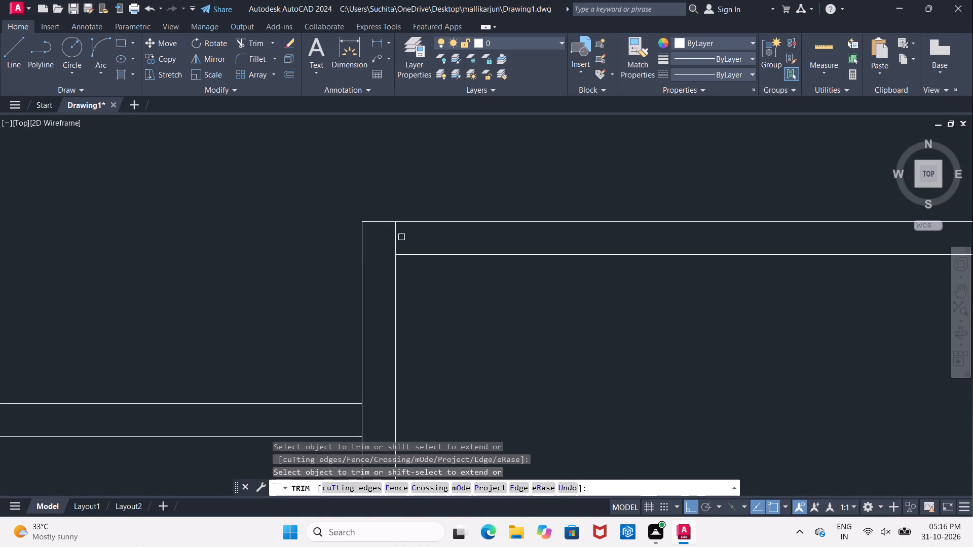
click(395, 240)
click(395, 240)
scroll(395, 240, down, 2)
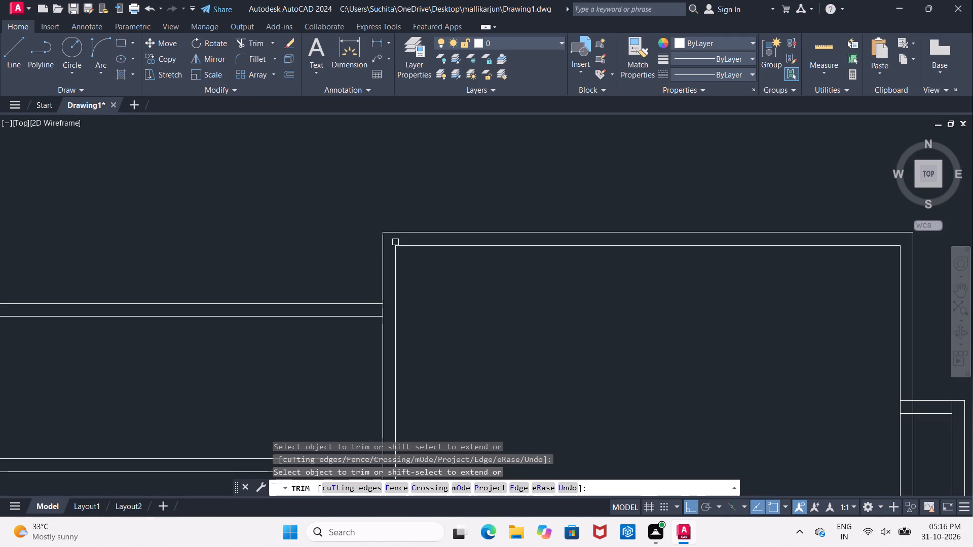
Trim the overlapping wall line segments at the northwest room's northeast and northwest corners into clean corners.
middle_drag(261, 249, 697, 216)
scroll(429, 211, up, 1)
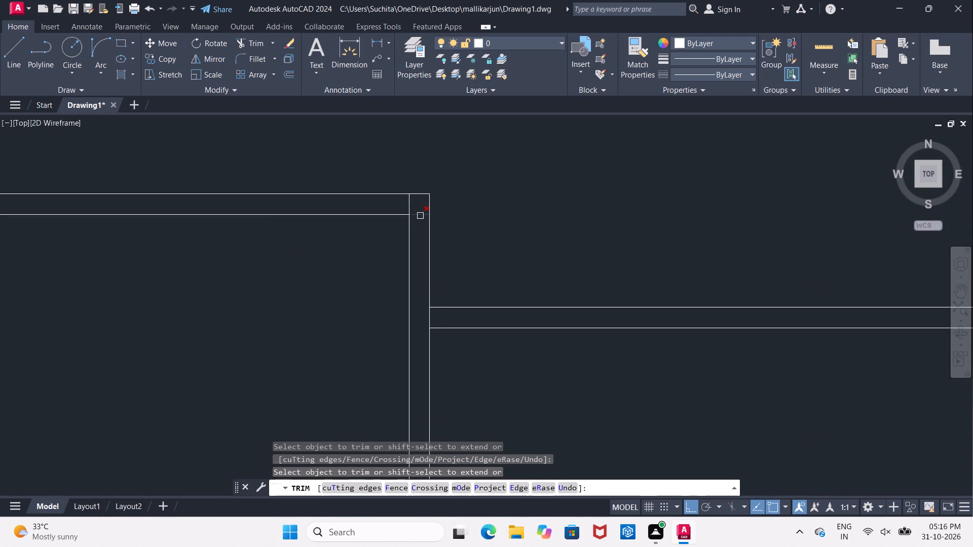
click(420, 216)
click(407, 204)
scroll(426, 206, down, 3)
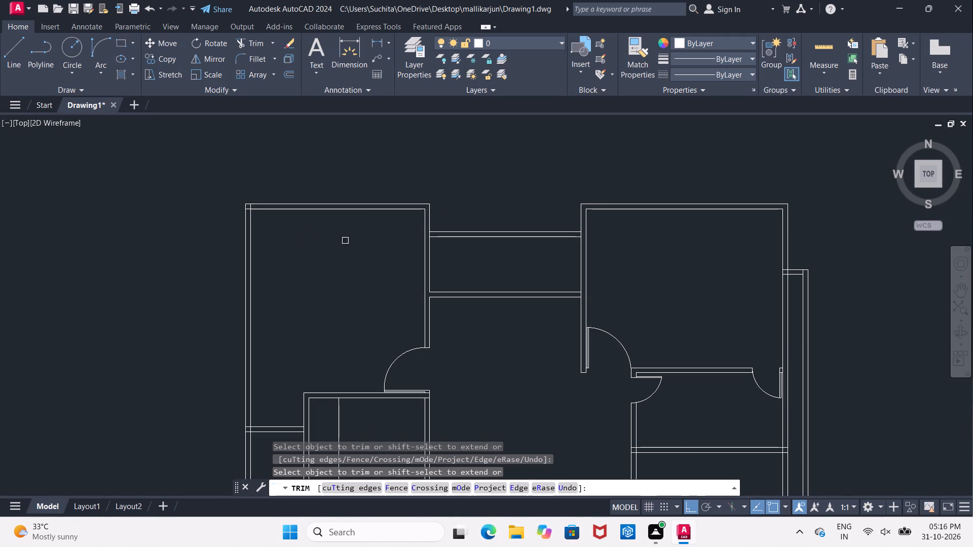
scroll(244, 207, up, 3)
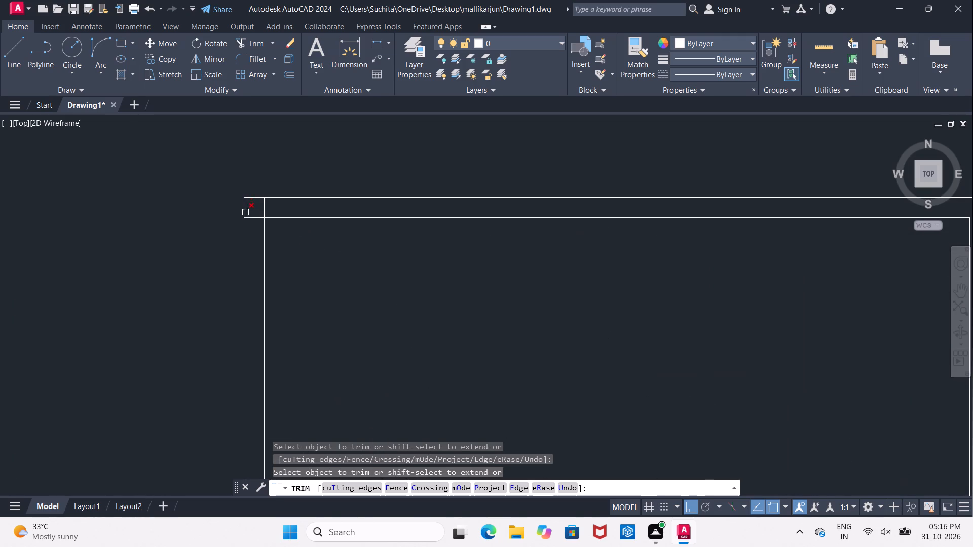
click(252, 218)
click(266, 210)
scroll(266, 210, down, 3)
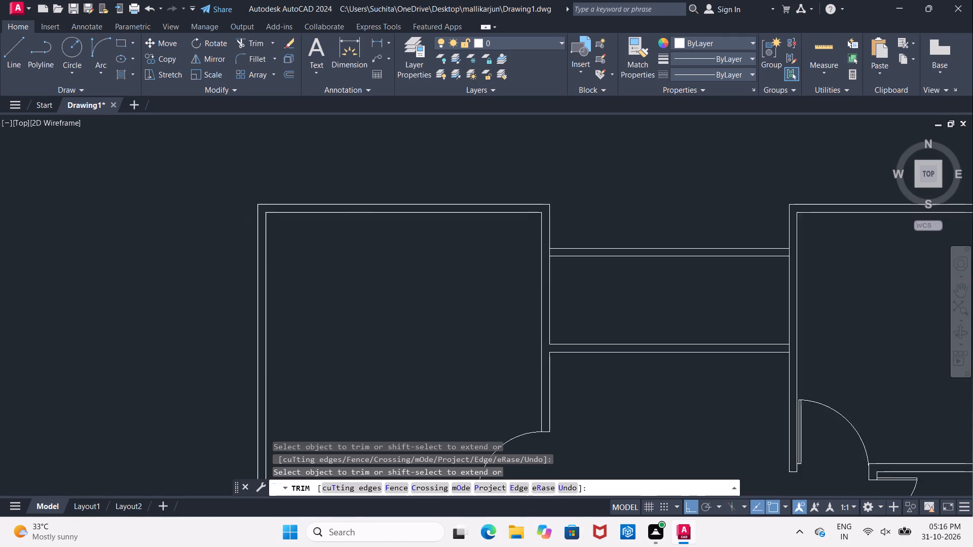
Trim the crossing segments where the small west room's north and south walls meet the west exterior wall.
scroll(267, 210, down, 2)
scroll(268, 304, up, 4)
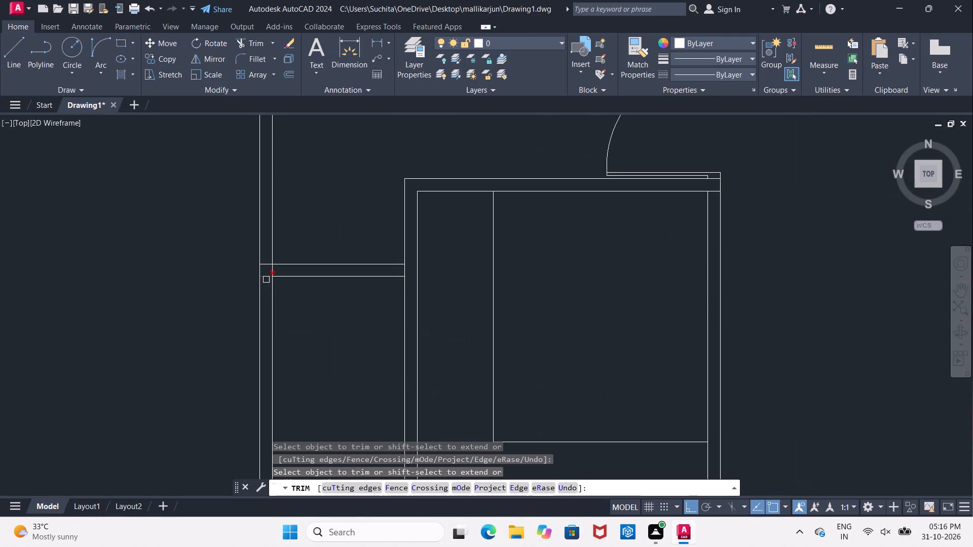
click(266, 280)
click(266, 264)
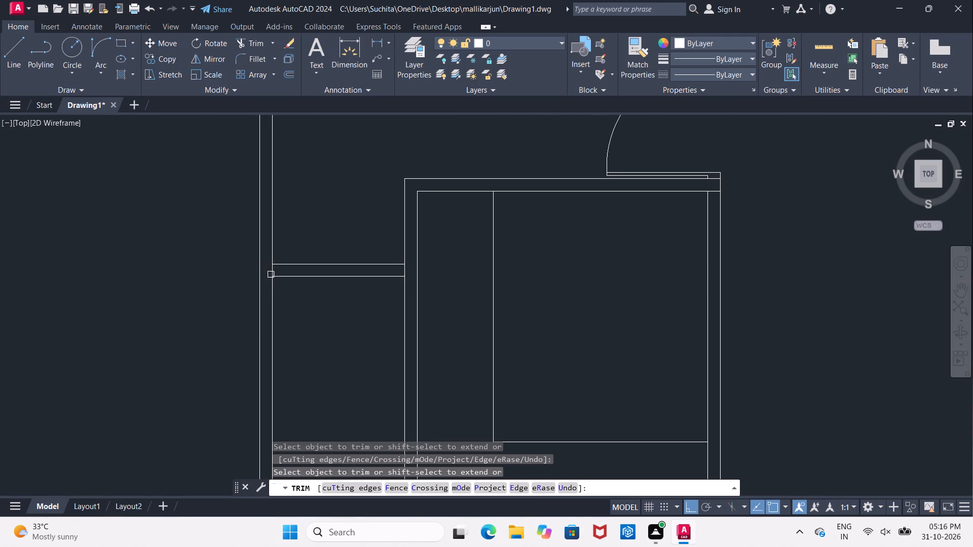
scroll(271, 275, up, 2)
click(273, 271)
scroll(274, 270, down, 4)
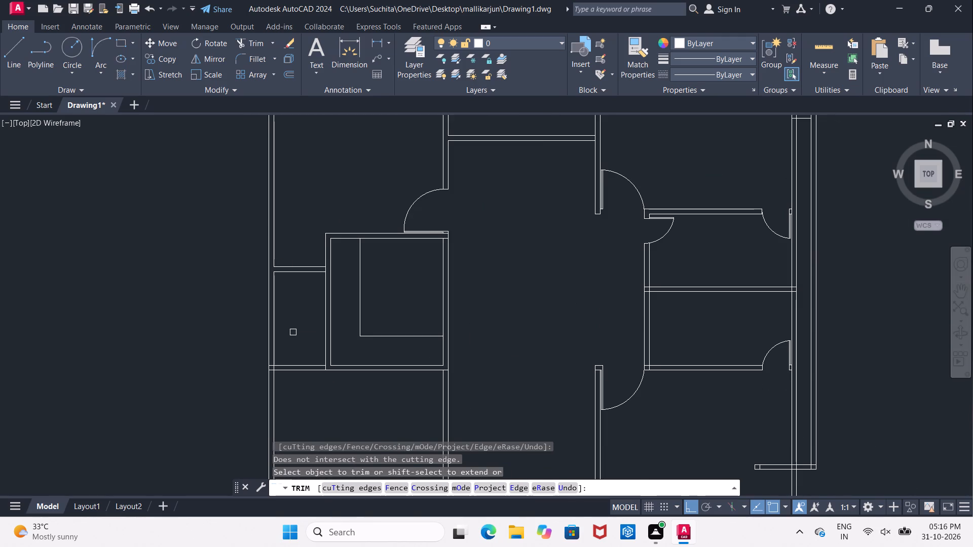
scroll(271, 385, up, 2)
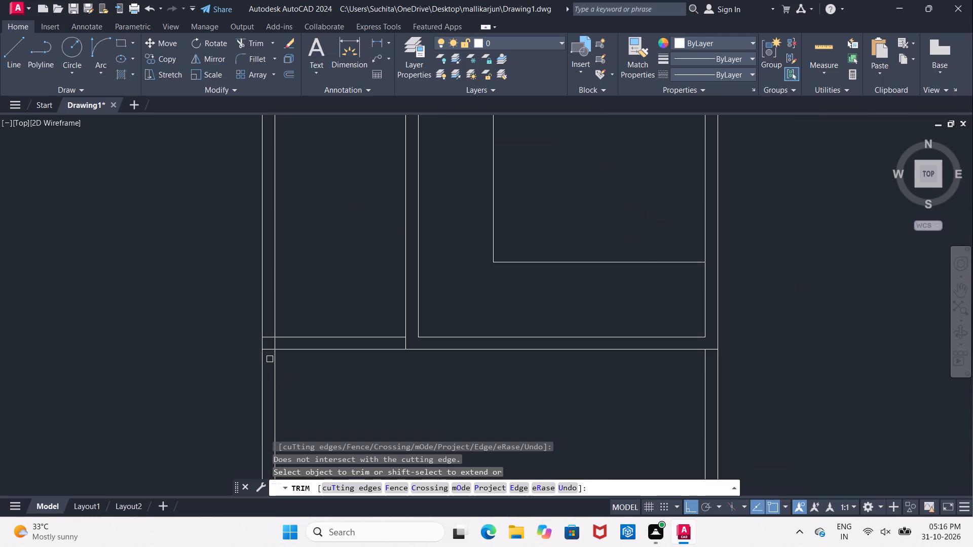
click(268, 348)
click(267, 337)
scroll(271, 345, up, 2)
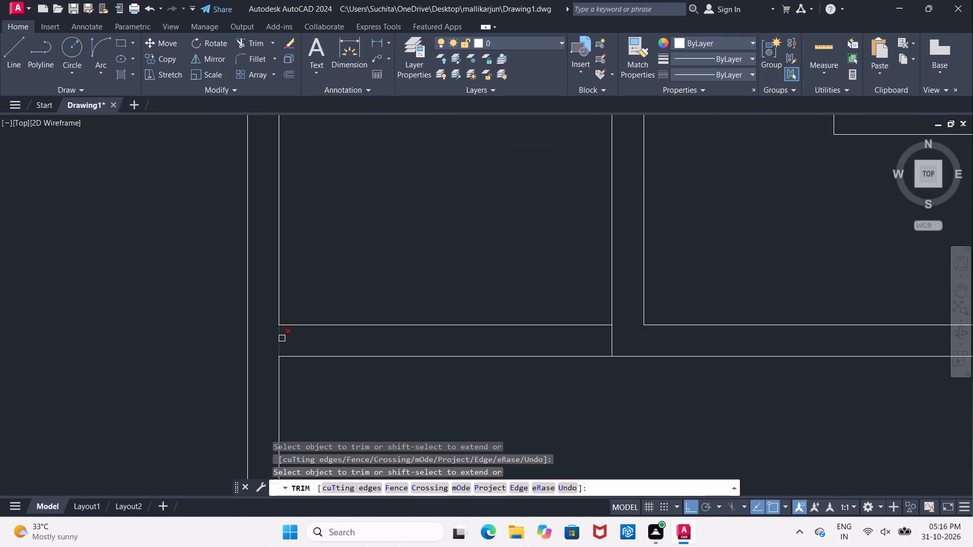
click(282, 338)
scroll(282, 339, down, 5)
Examine the wall junctions along the west exterior wall south of the small west room.
scroll(282, 339, down, 1)
middle_drag(306, 377, 320, 251)
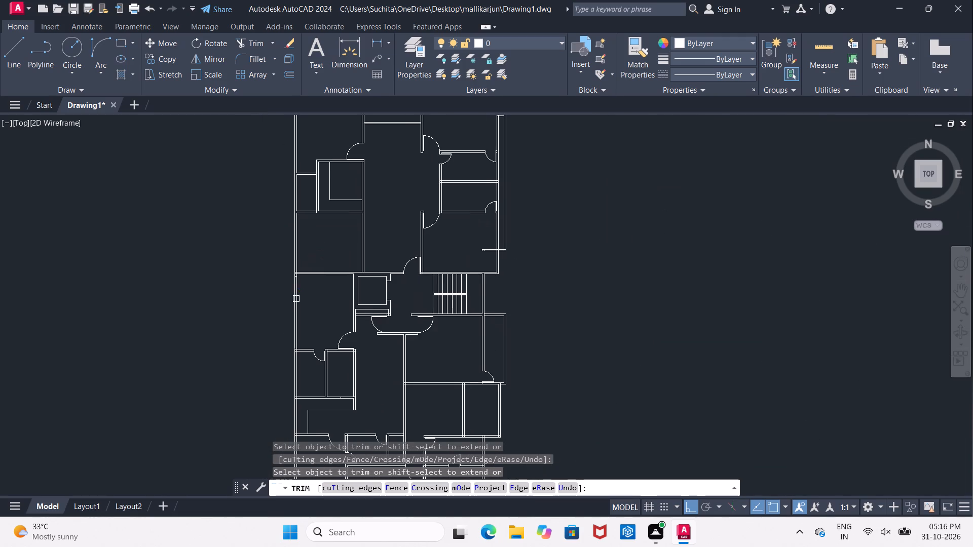
scroll(290, 285, up, 3)
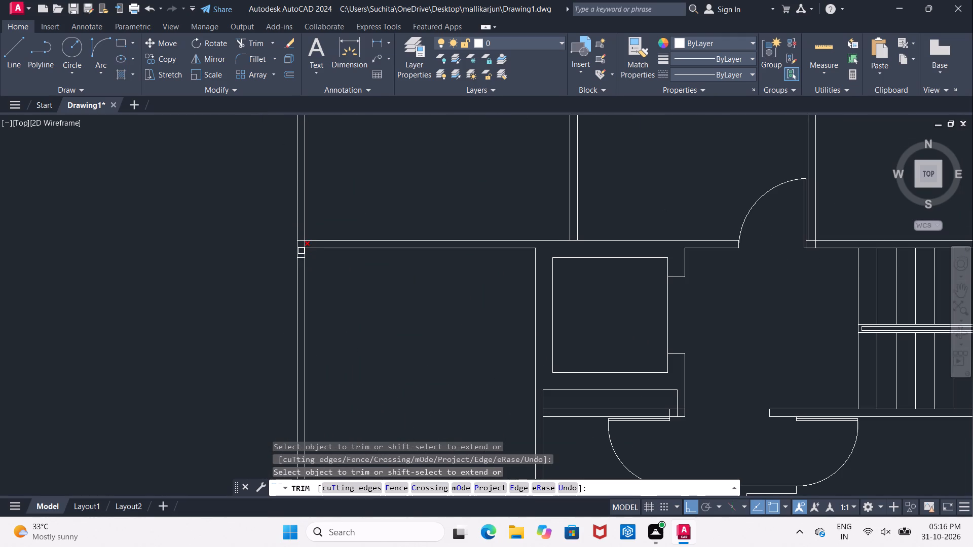
scroll(309, 281, down, 2)
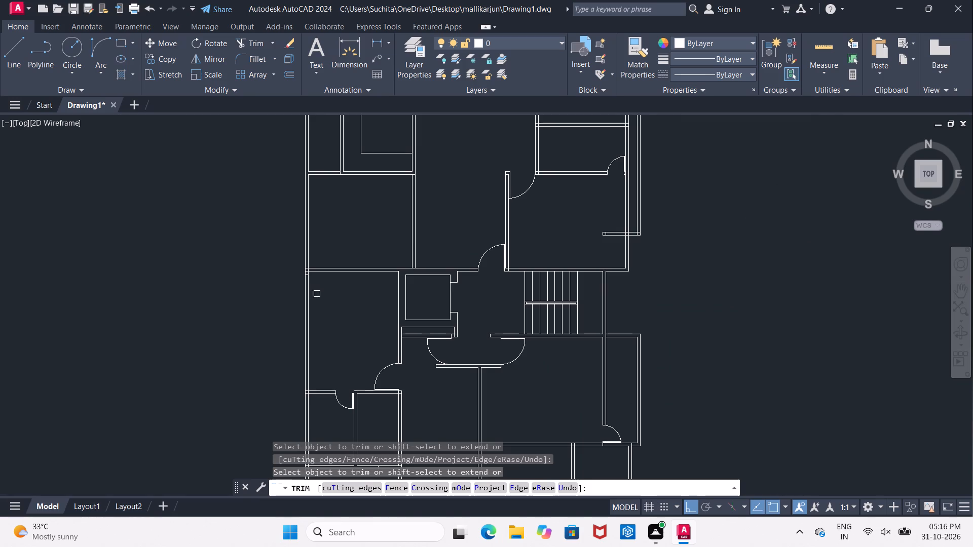
middle_drag(330, 240, 308, 307)
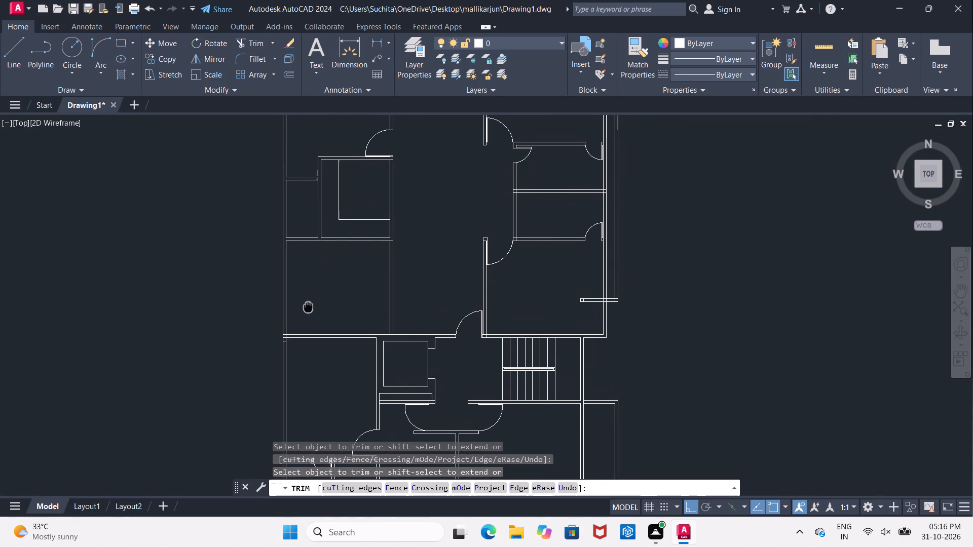
middle_drag(308, 307, 304, 289)
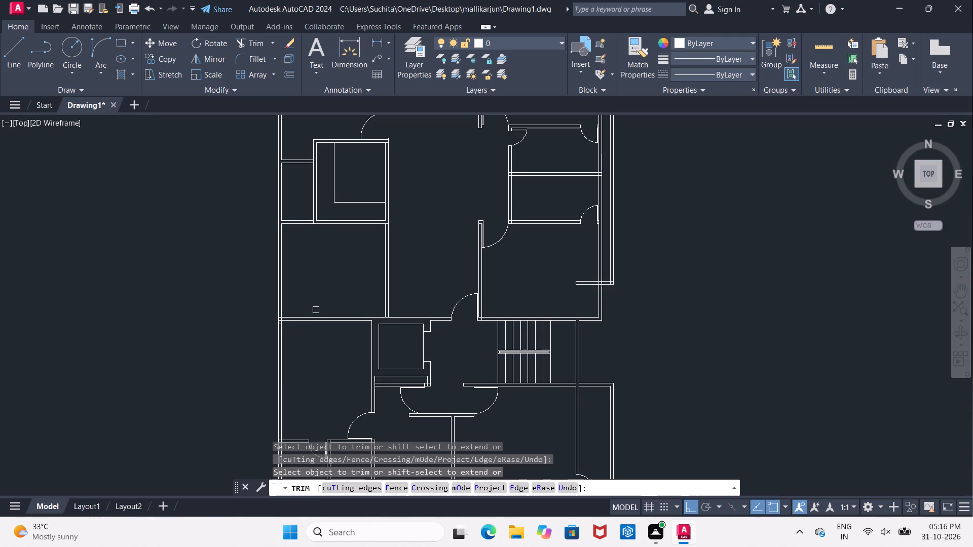
key(Escape)
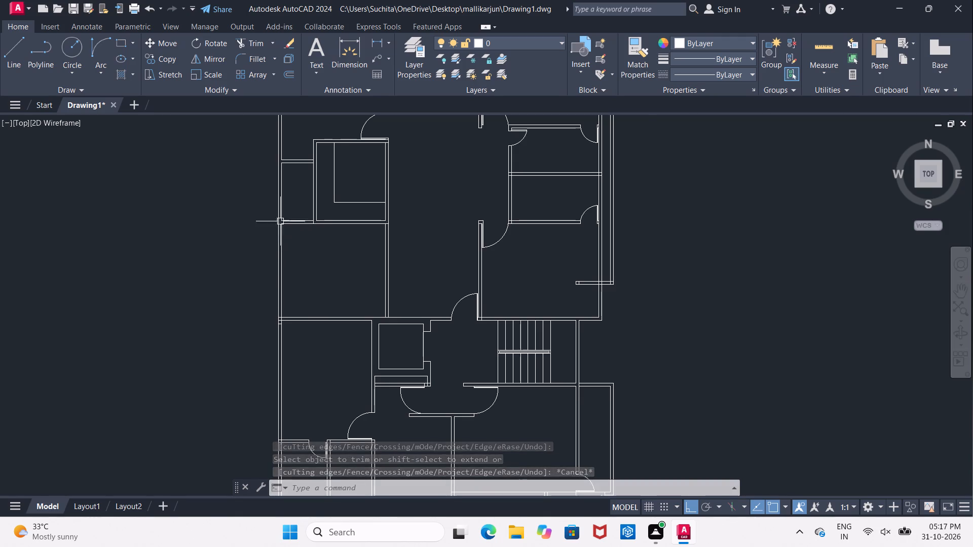
Offset the inner north and west wall lines of the room south of the small west room 1' inward.
scroll(280, 221, up, 3)
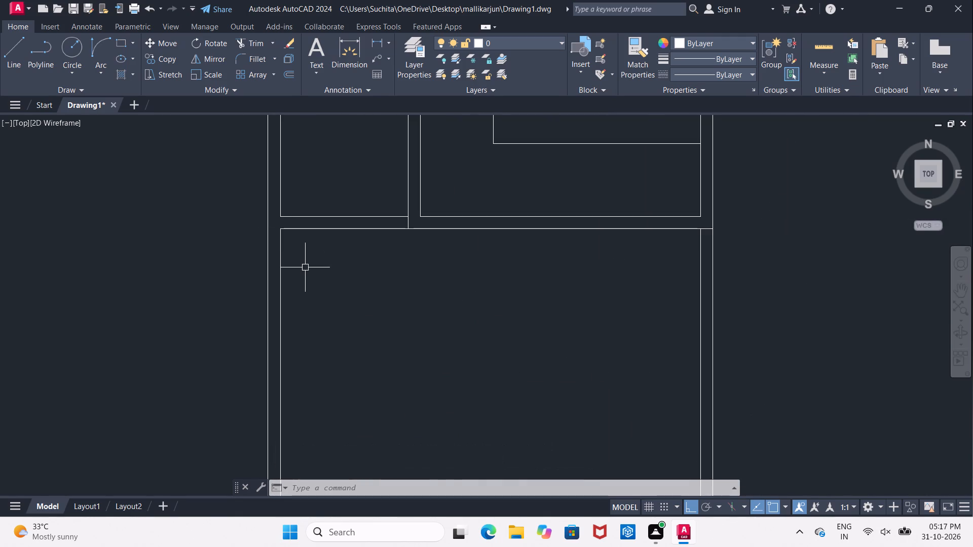
key(Escape)
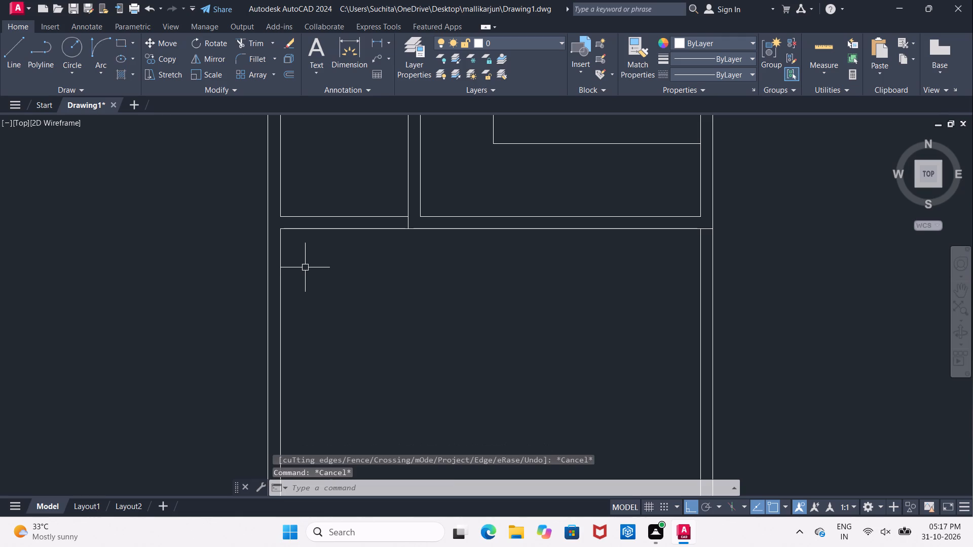
key(o)
key(Return)
text(1')
key(Return)
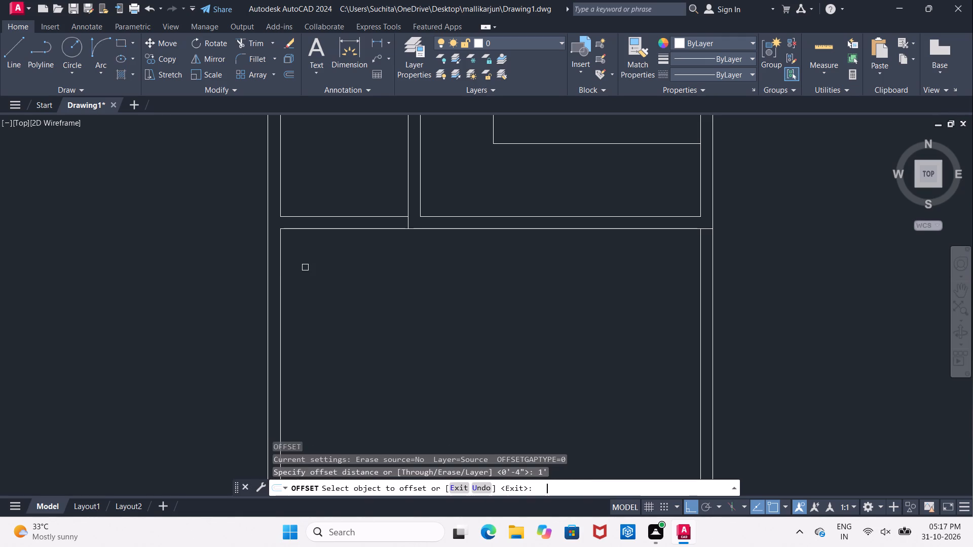
click(307, 232)
click(307, 303)
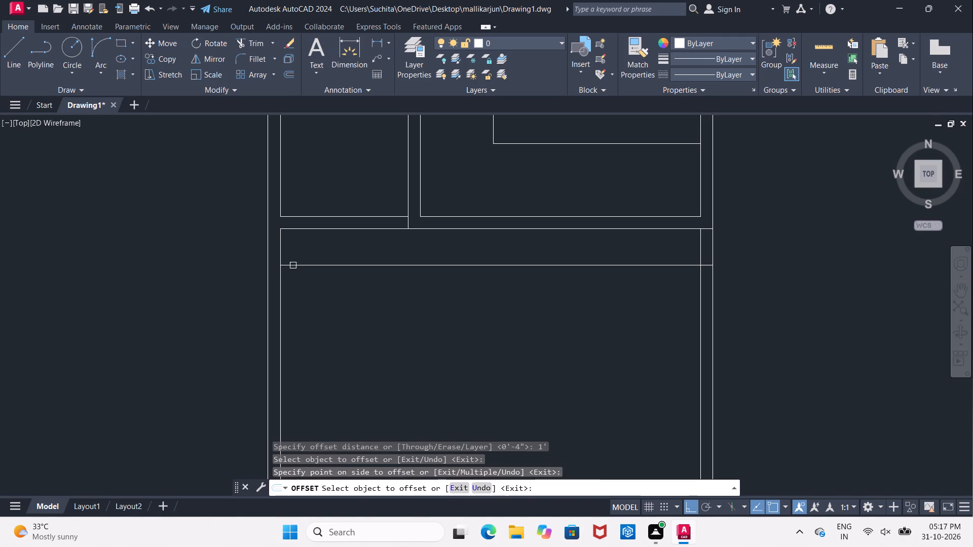
click(283, 253)
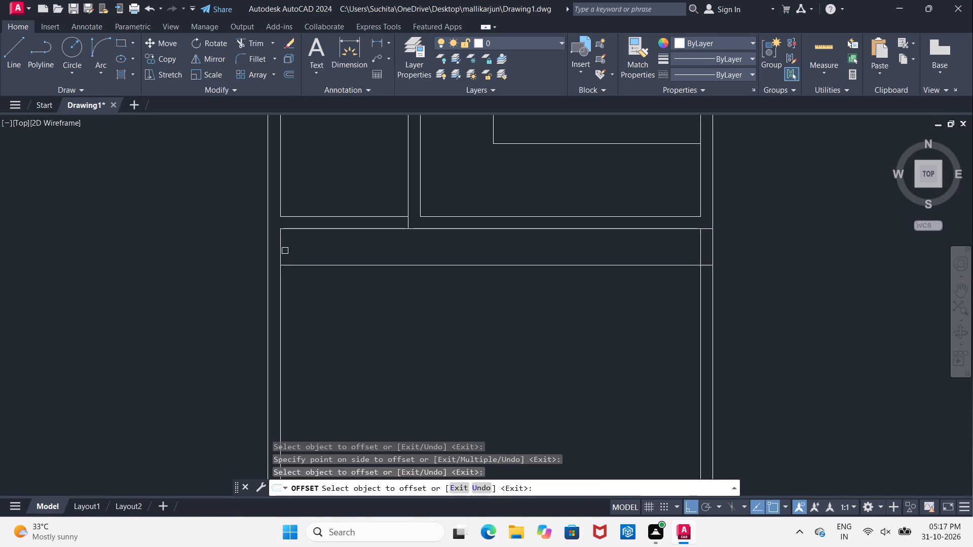
drag(280, 251, 293, 252)
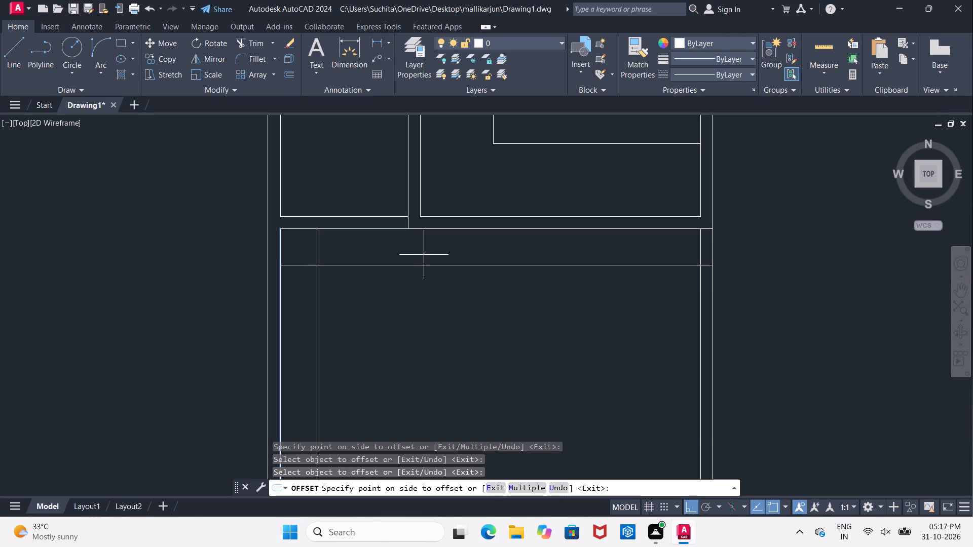
click(424, 255)
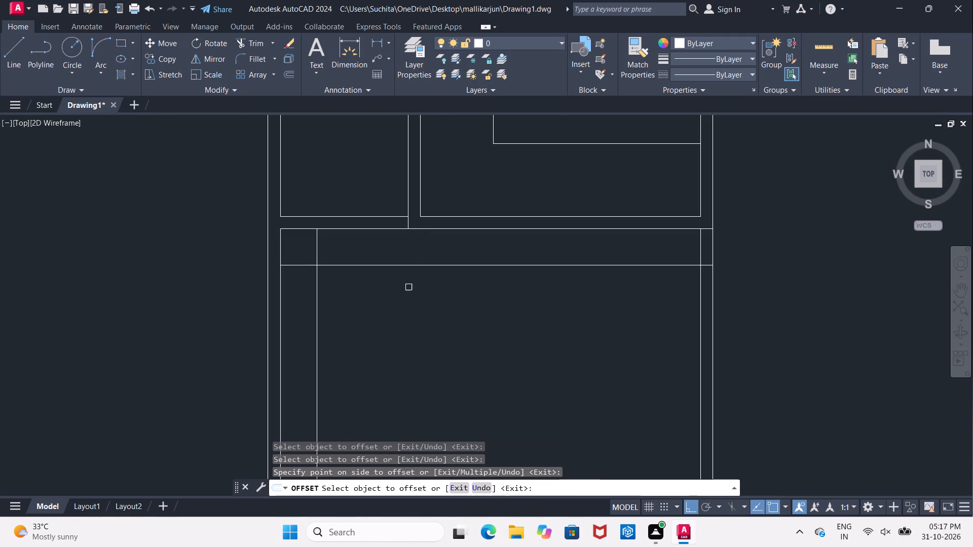
key(Escape)
Trim the two offset lines to a 1' square in the room's northwest corner and erase the leftover stub in its east wall.
text(TR)
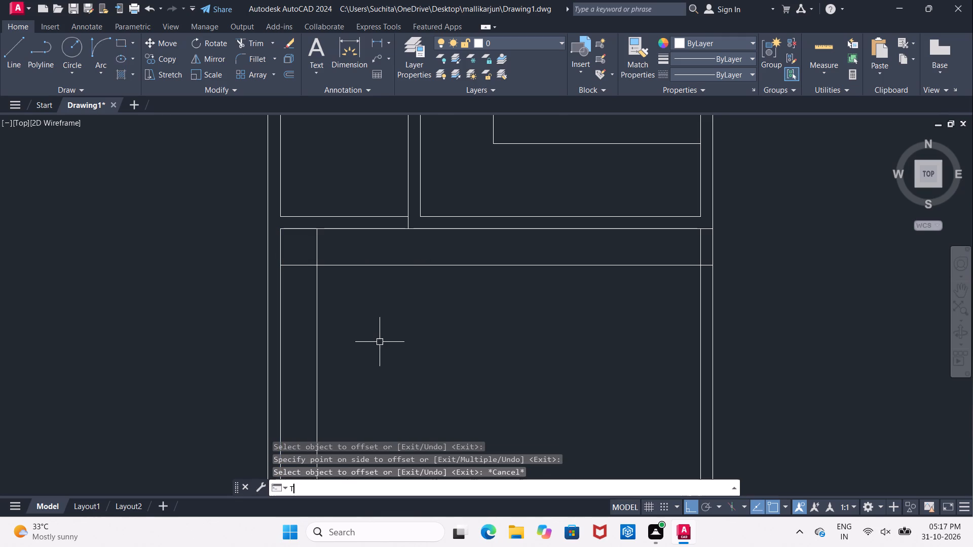
key(space)
key(space)
click(351, 268)
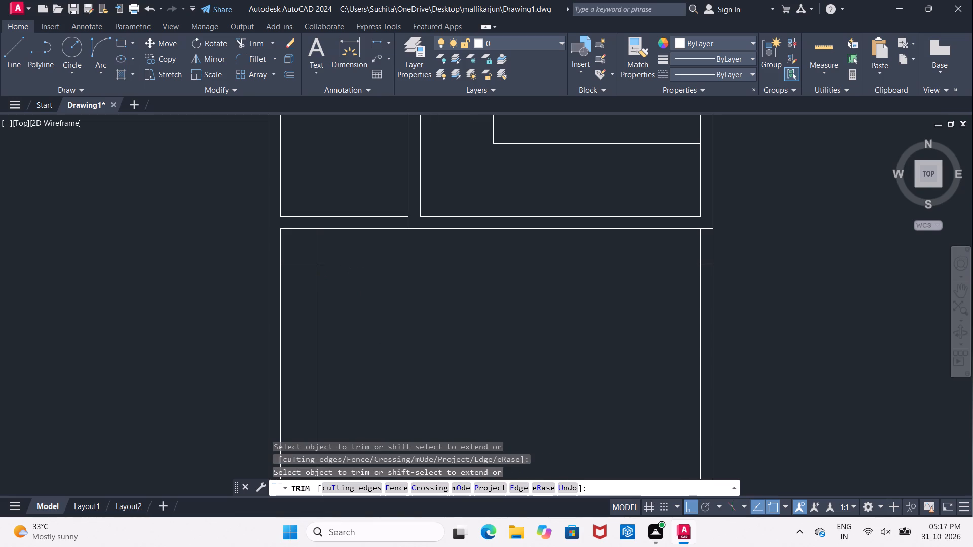
click(317, 282)
key(Escape)
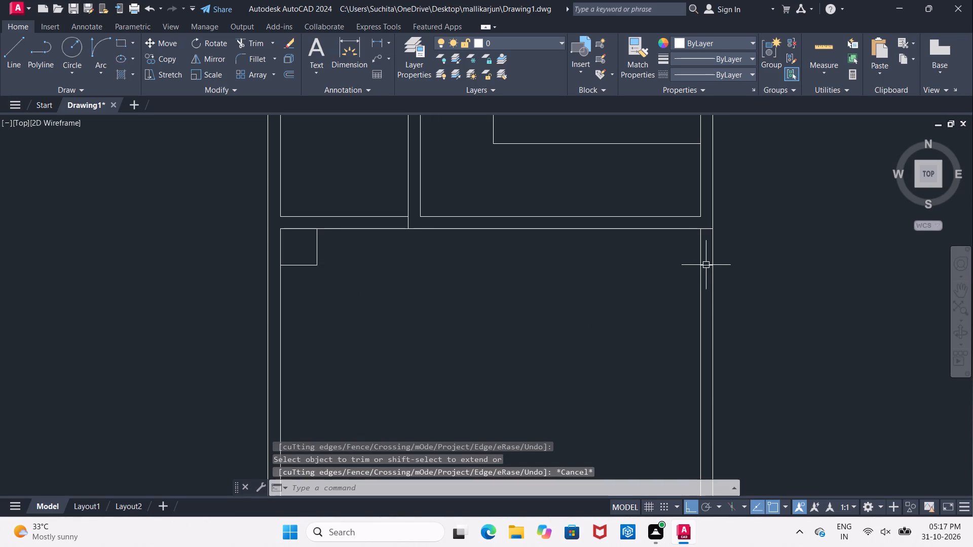
drag(706, 264, 706, 268)
key(Delete)
Erase the short stray line across the west exterior wall just below the same room's south wall.
scroll(441, 332, down, 2)
middle_drag(384, 452, 367, 384)
scroll(349, 394, up, 2)
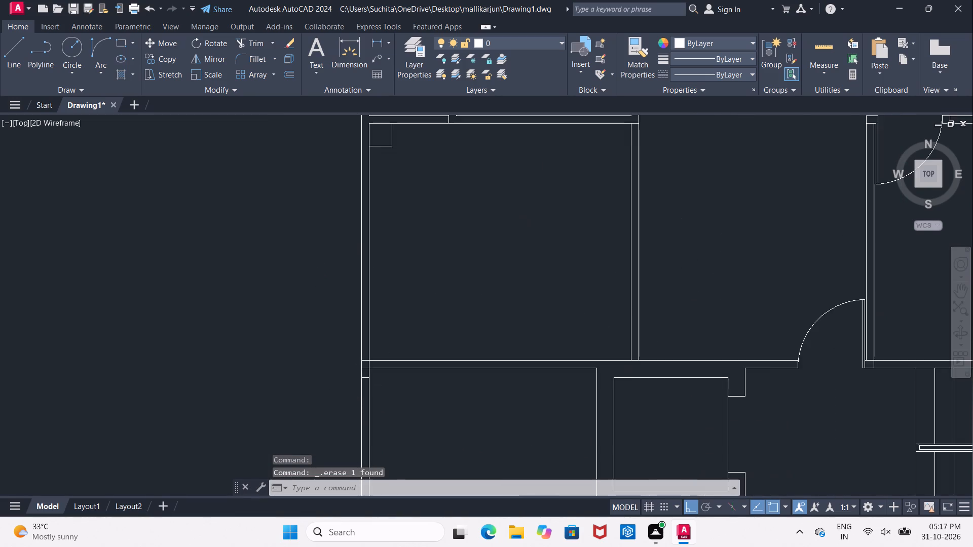
scroll(350, 388, up, 1)
click(386, 354)
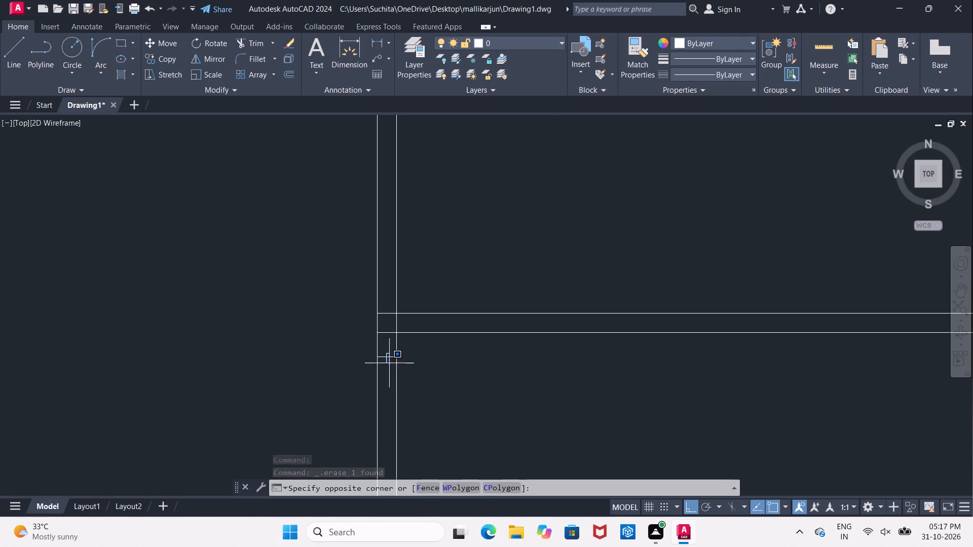
click(389, 363)
click(388, 360)
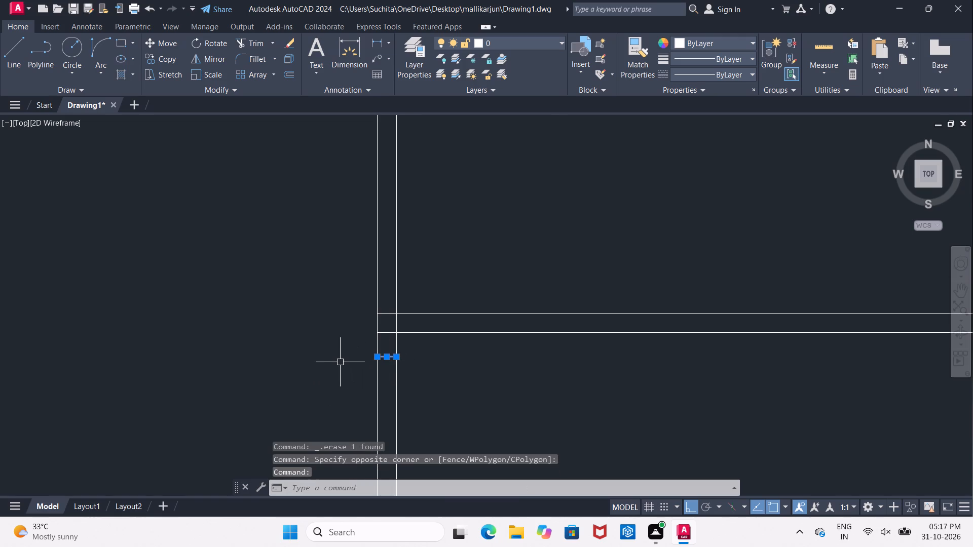
key(Delete)
scroll(323, 395, down, 3)
middle_drag(357, 298, 358, 322)
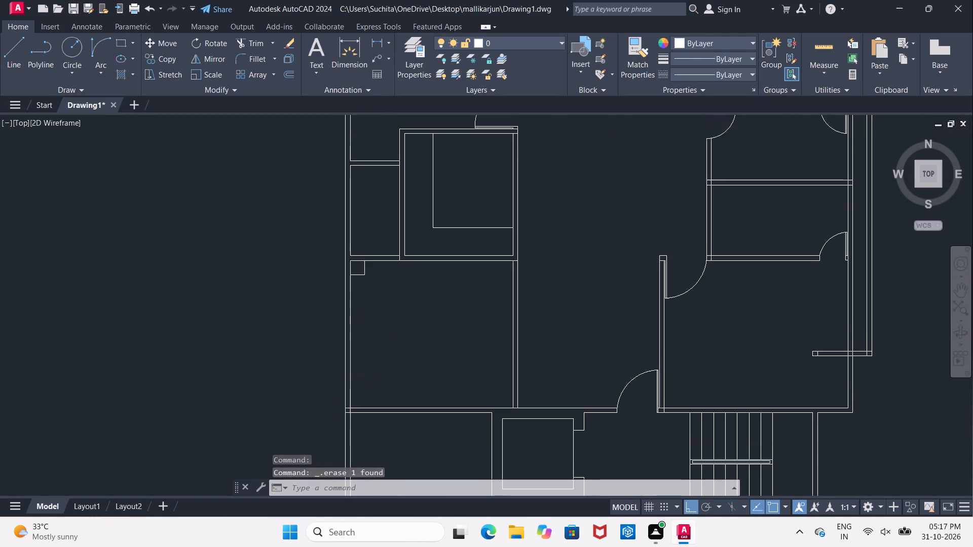
scroll(358, 322, up, 1)
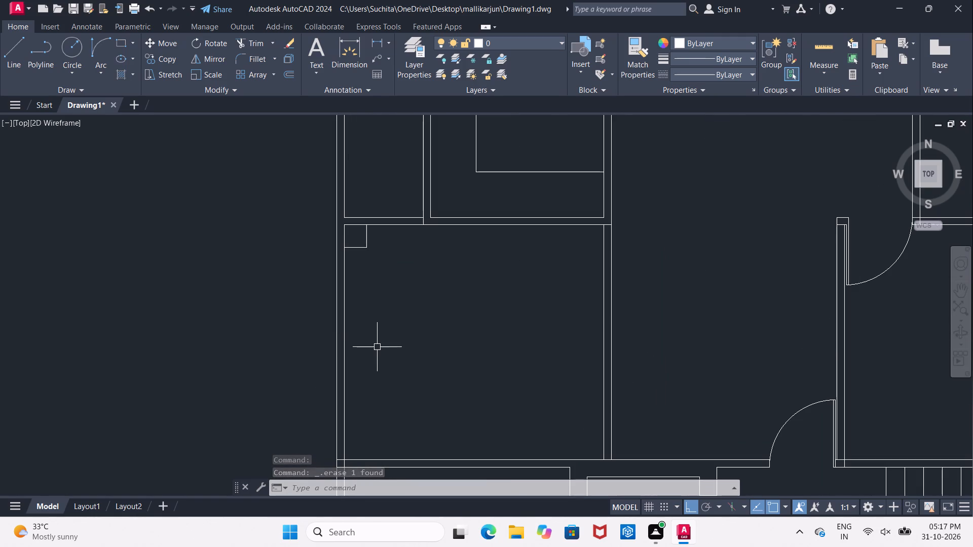
Offset the inner west and south wall lines of the room south of the small west room 1" inward.
key(Escape)
key(o)
key(Return)
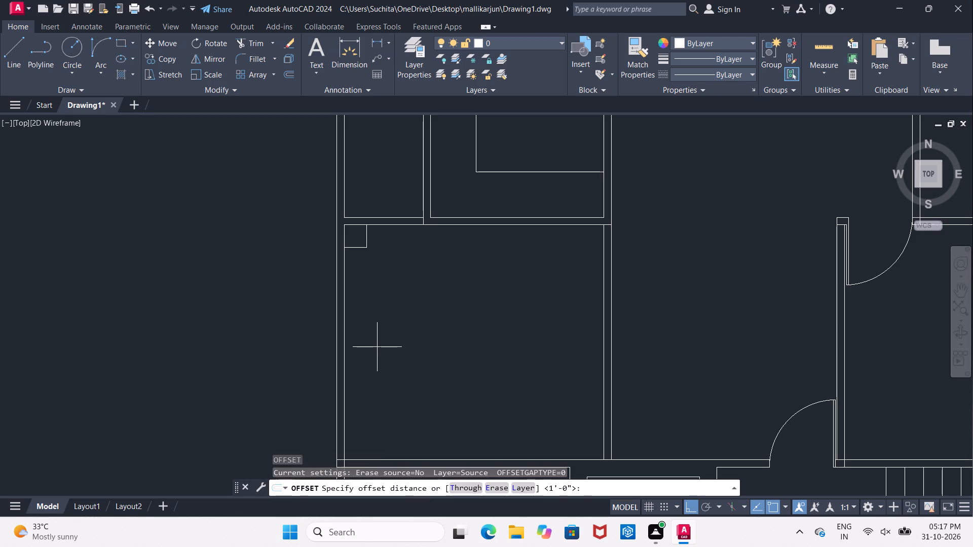
key(1)
key(shift+quotedbl)
key(Return)
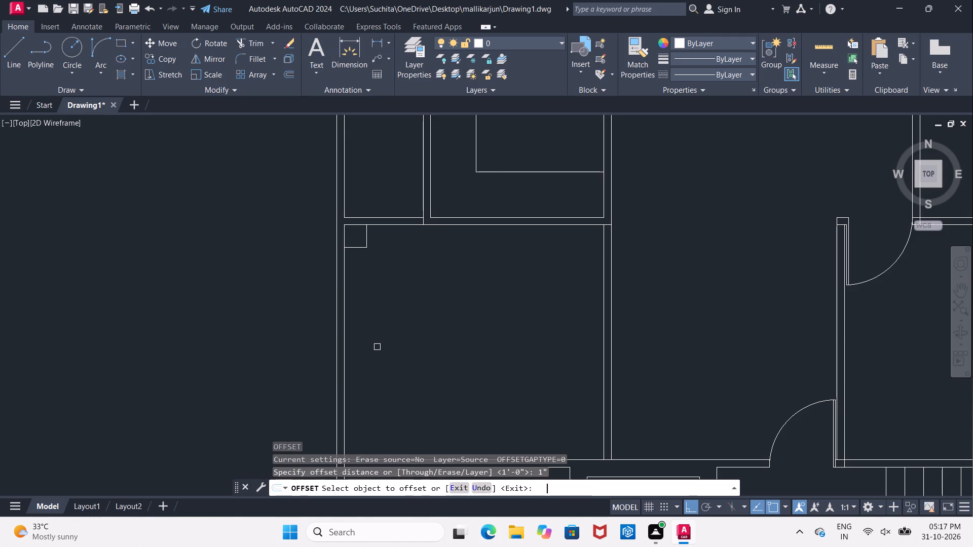
click(343, 339)
click(388, 340)
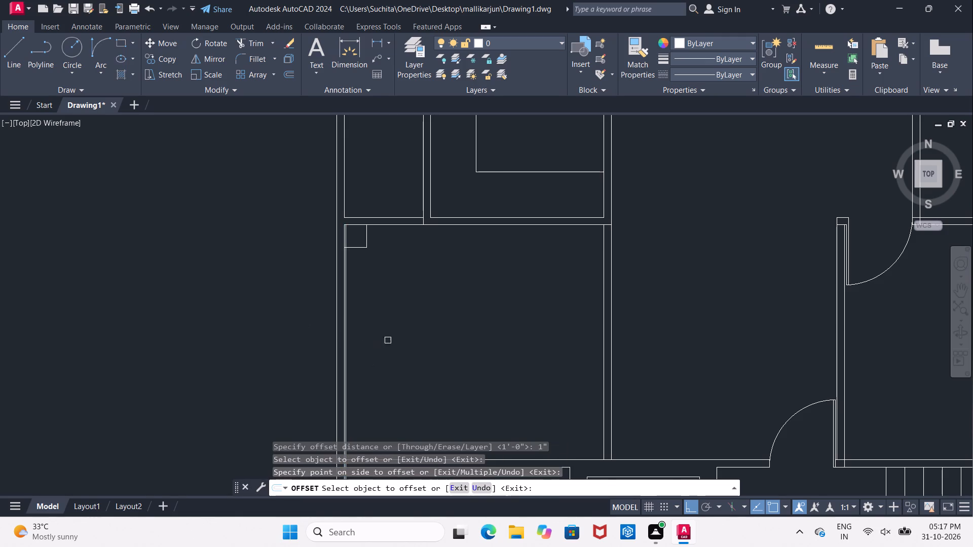
scroll(391, 370, up, 1)
middle_drag(390, 370, 368, 269)
click(345, 412)
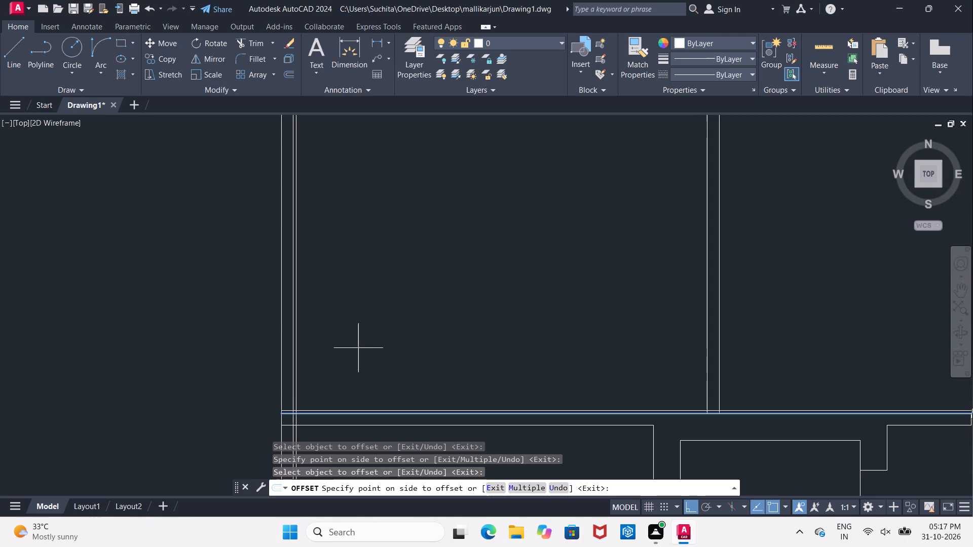
click(360, 349)
key(Return)
Offset the new 1" lines along the room's west and south walls 2' further into the room.
key(Return)
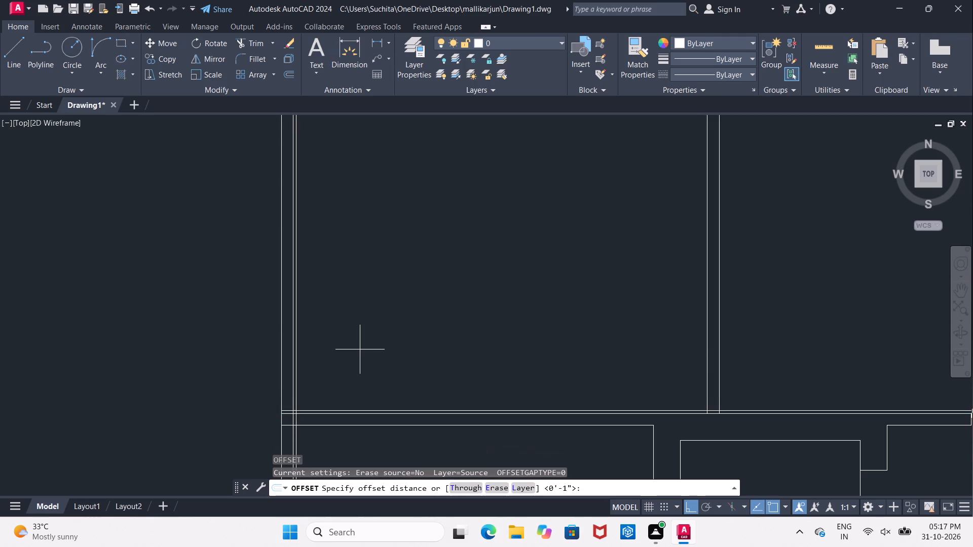
text(2')
key(Return)
scroll(253, 420, up, 1)
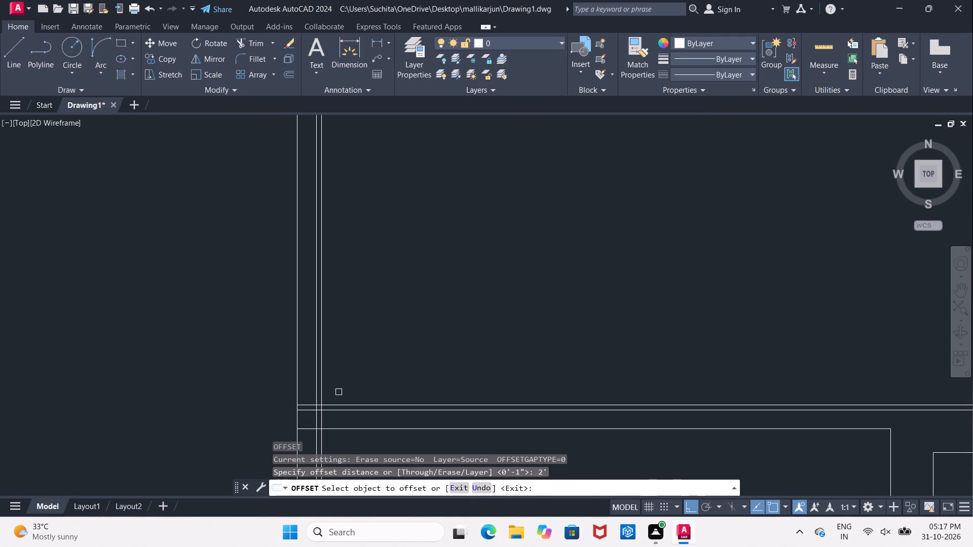
click(323, 371)
click(377, 371)
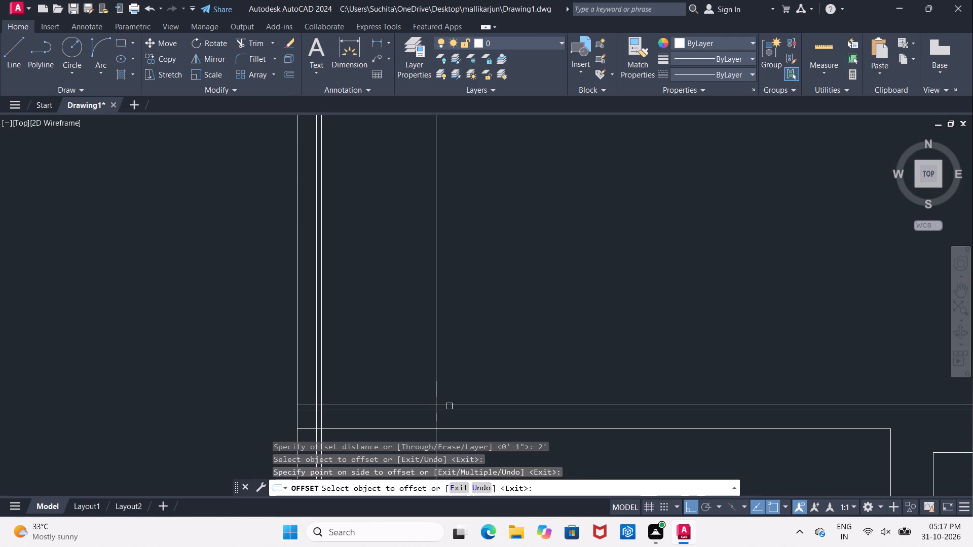
click(449, 405)
click(448, 374)
scroll(452, 370, down, 3)
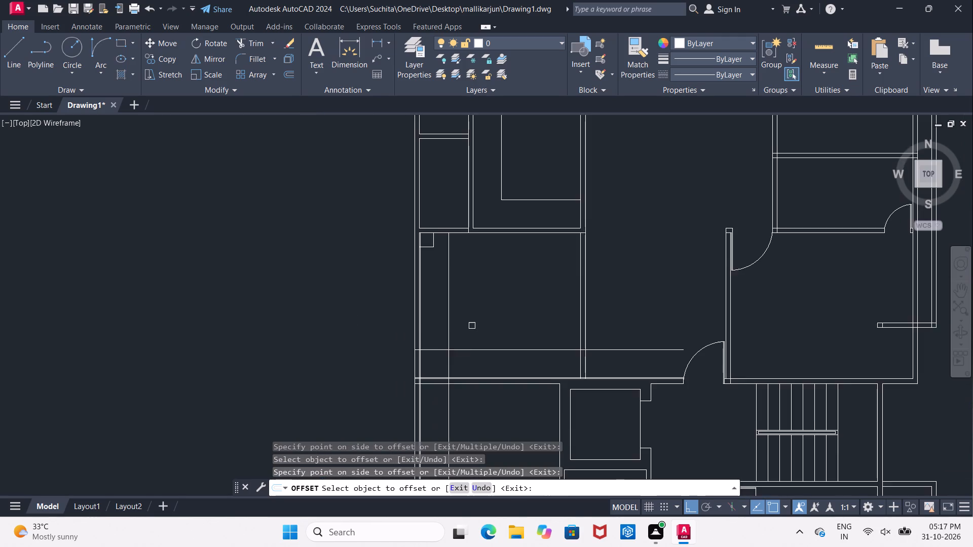
middle_drag(472, 325, 370, 344)
key(Escape)
Trim the two 2' offset lines to an L-shaped corner in the room's southwest and cut the part running east past the east wall.
text(TR)
key(space)
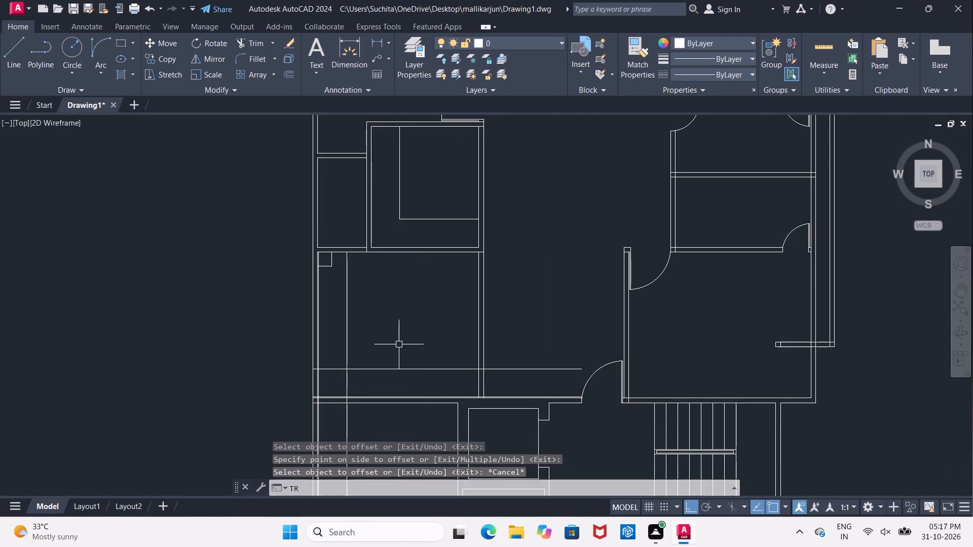
key(space)
scroll(315, 256, up, 4)
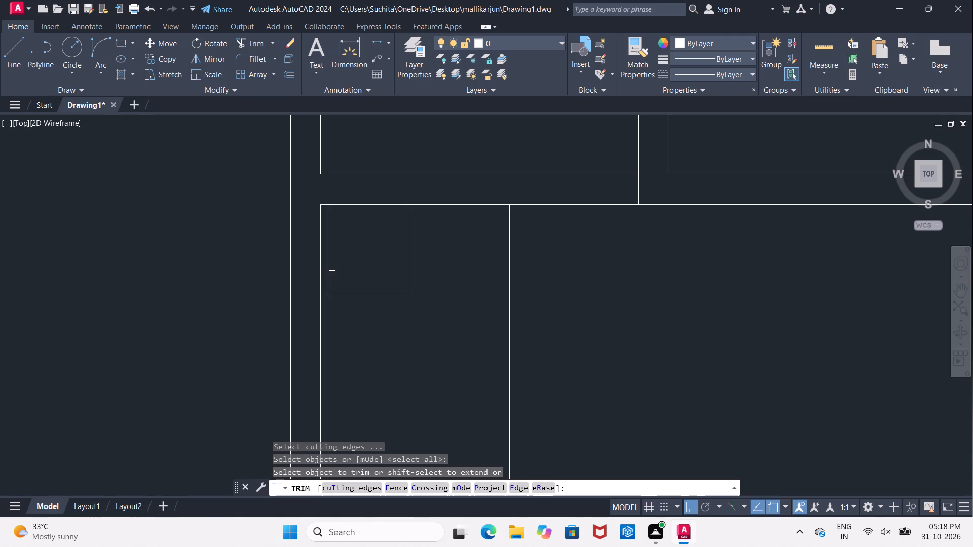
scroll(331, 274, down, 3)
middle_drag(350, 335, 350, 333)
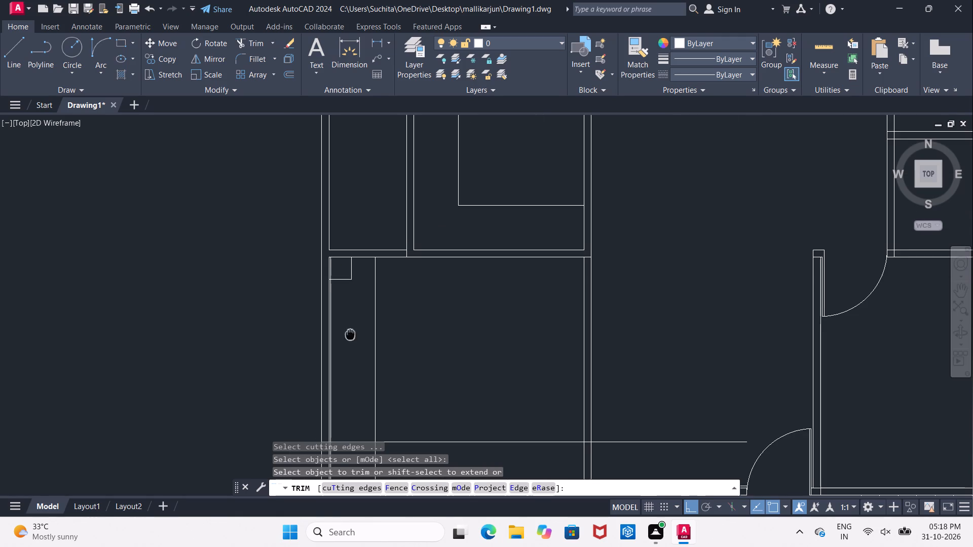
middle_drag(350, 333, 323, 219)
click(312, 328)
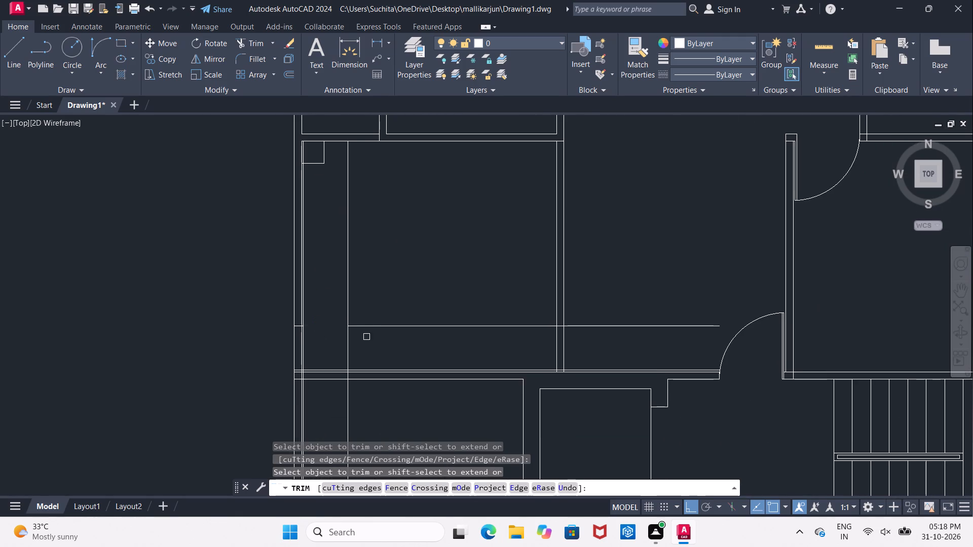
click(350, 350)
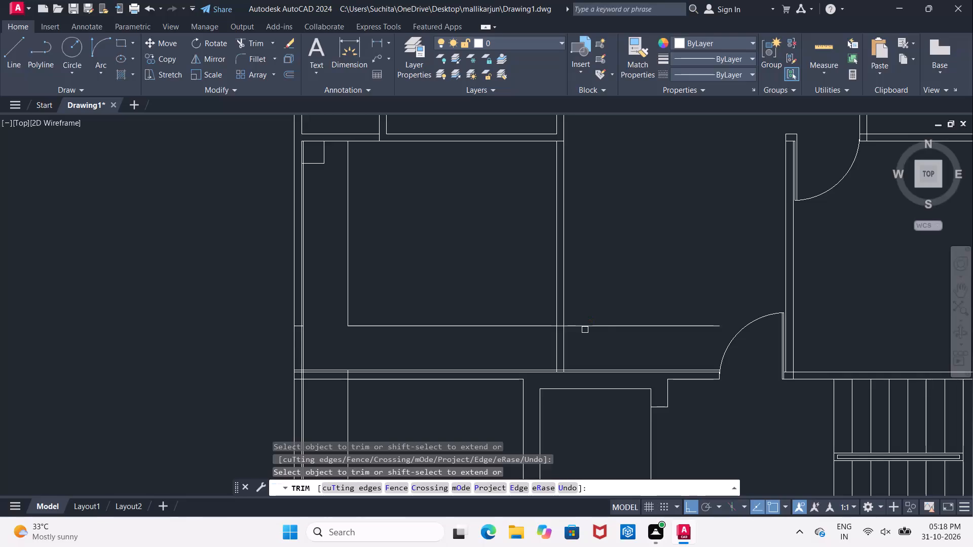
click(585, 330)
scroll(586, 318, down, 1)
middle_drag(586, 318, 426, 310)
scroll(385, 314, up, 2)
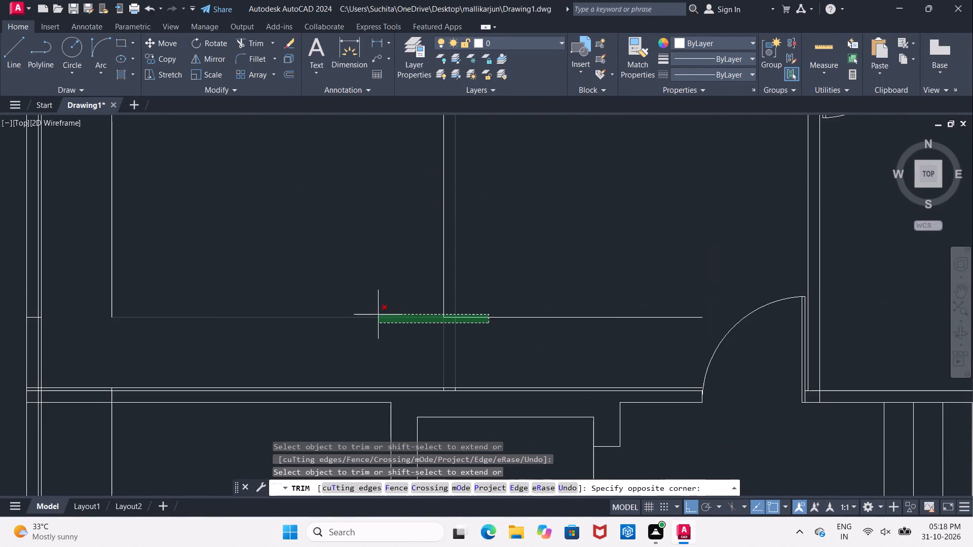
click(520, 299)
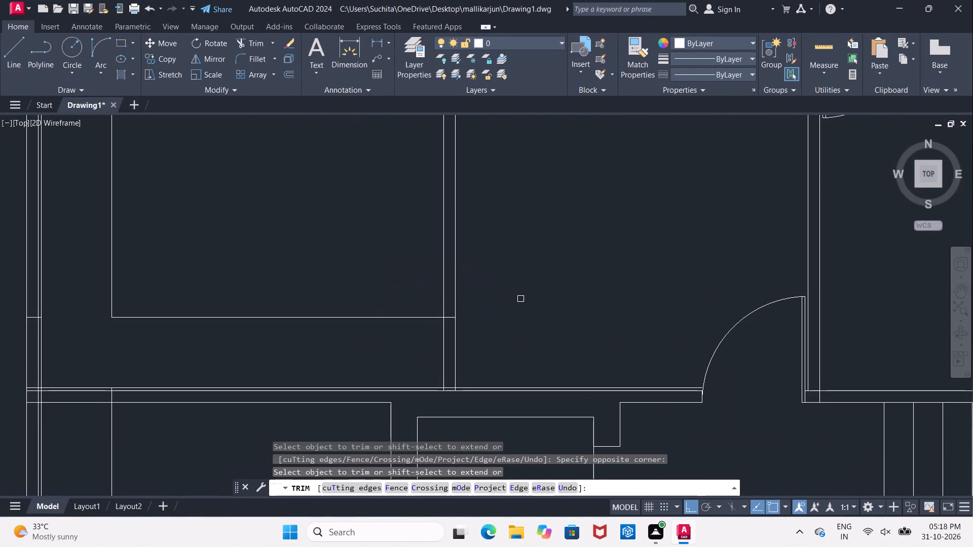
middle_drag(345, 311, 361, 293)
key(Escape)
key(Escape)
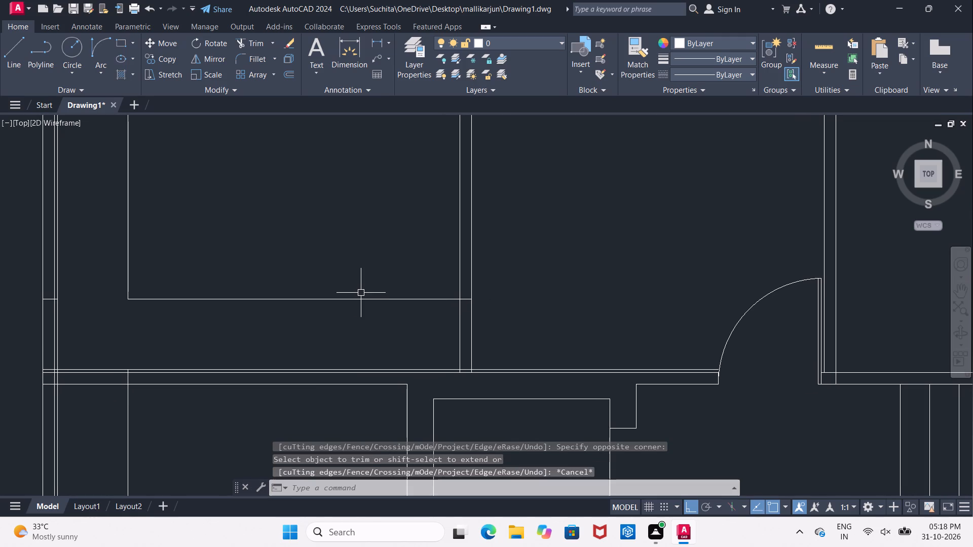
Draw a vertical line across the 2' strip along the south wall, crossing both the strip's front line and the wall.
click(7, 64)
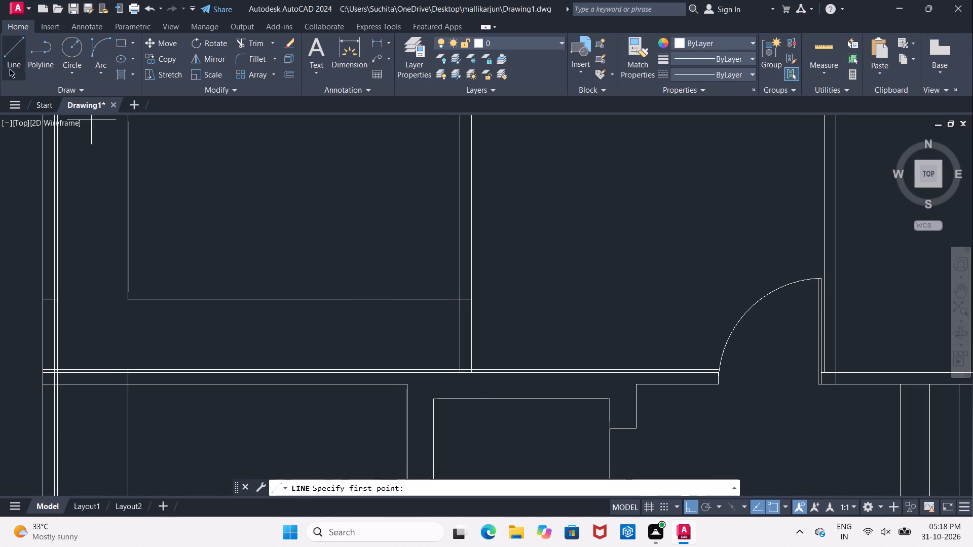
click(332, 270)
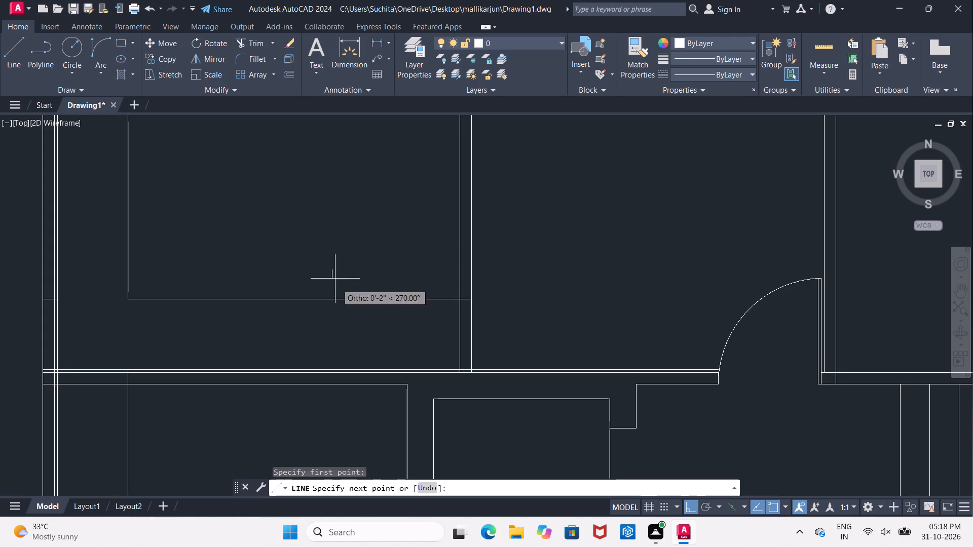
click(336, 394)
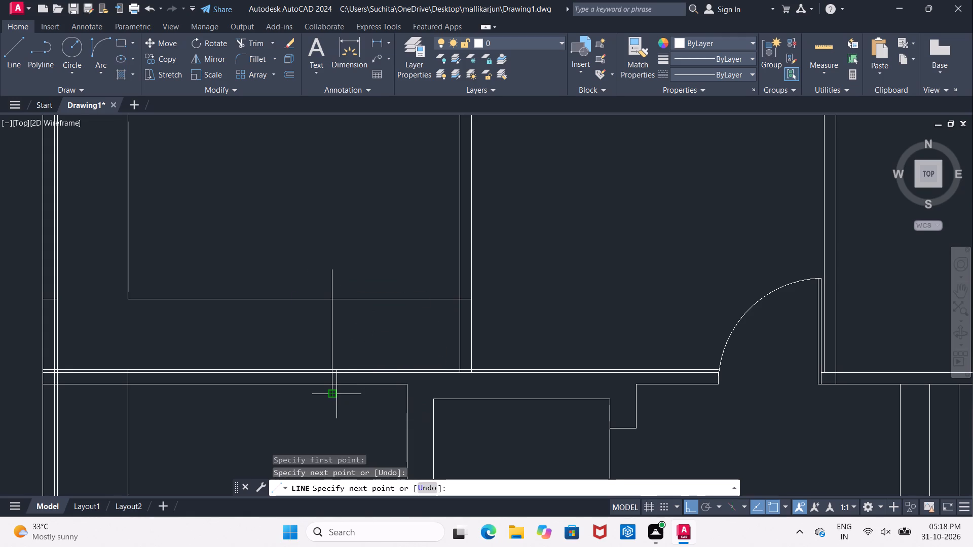
key(Escape)
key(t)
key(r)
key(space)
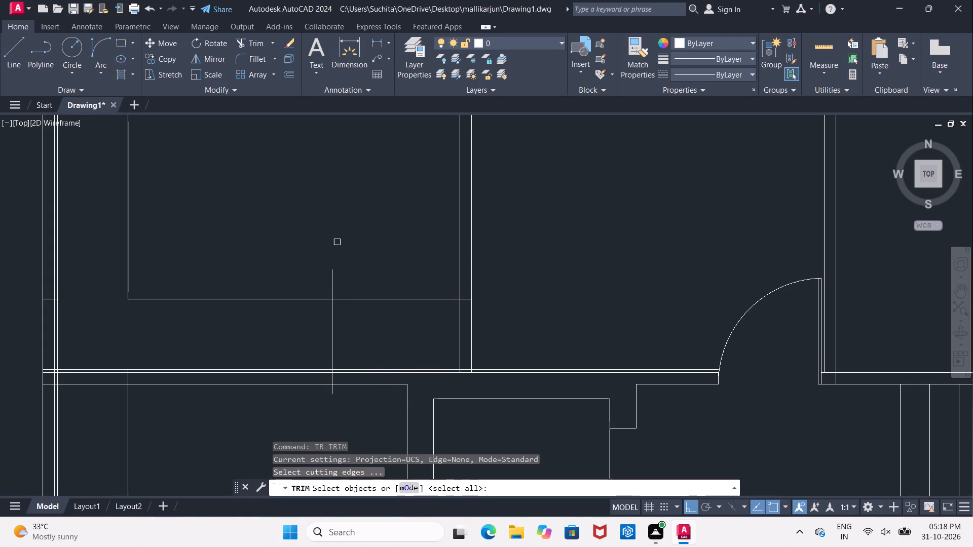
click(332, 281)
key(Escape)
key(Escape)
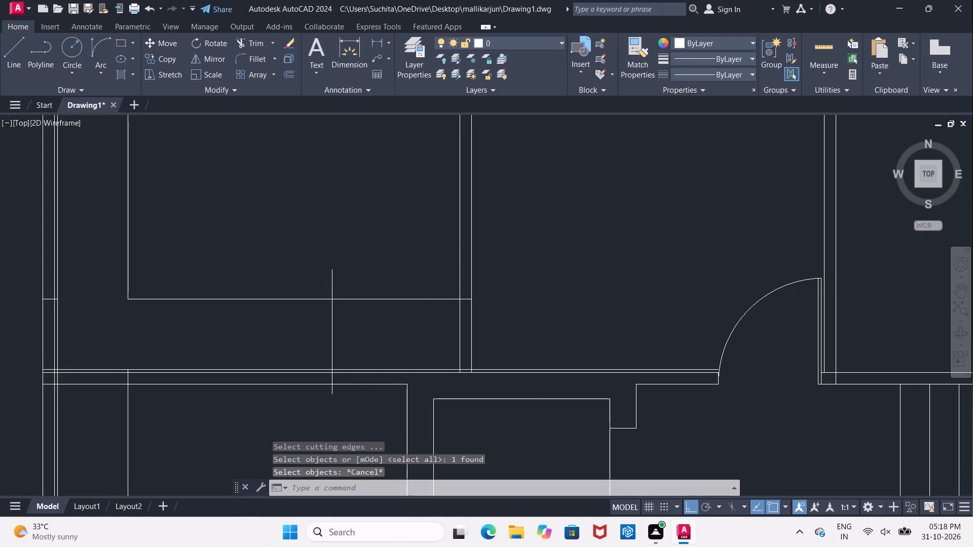
Trim the vertical line's overhanging ends at the strip's front line and the south wall's inner line.
text(TR)
key(space)
key(space)
click(333, 276)
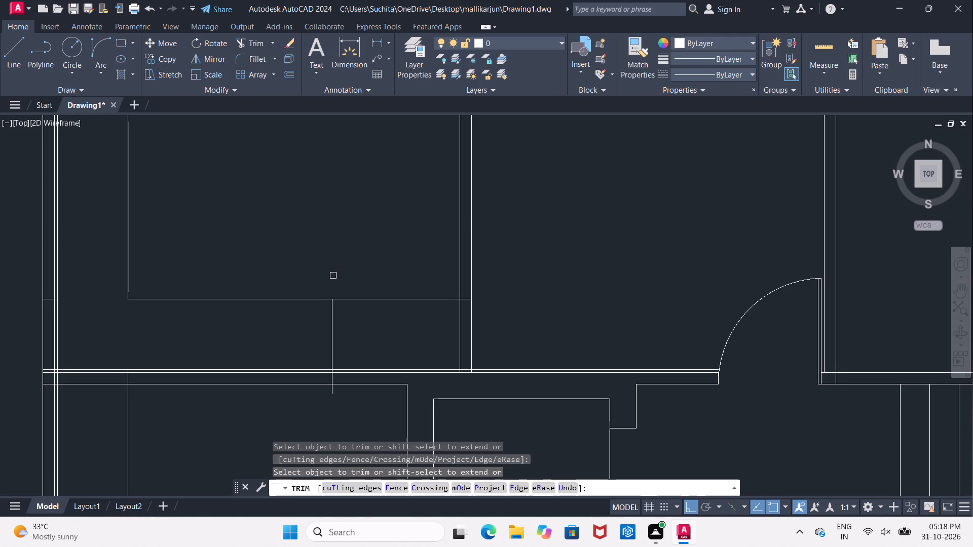
click(331, 395)
scroll(330, 380, up, 2)
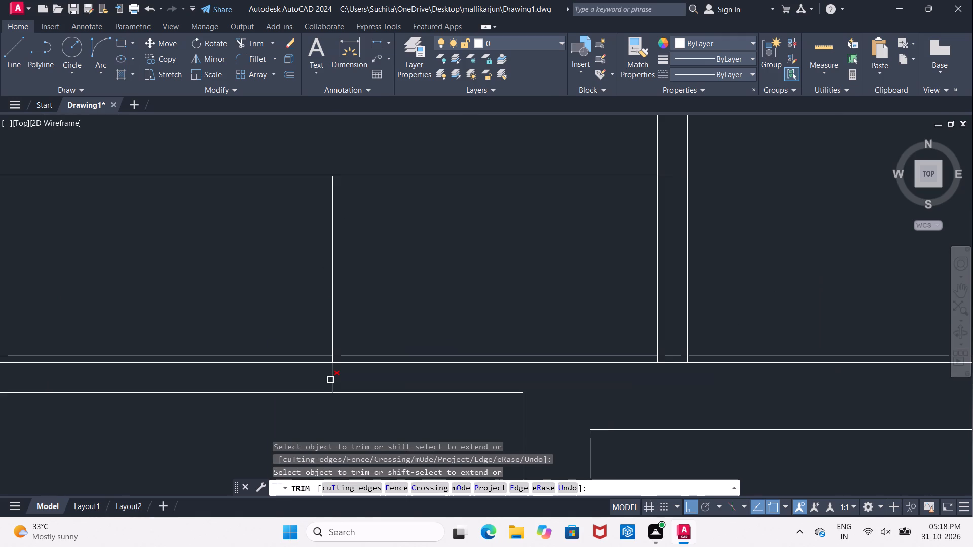
click(330, 379)
scroll(330, 379, up, 2)
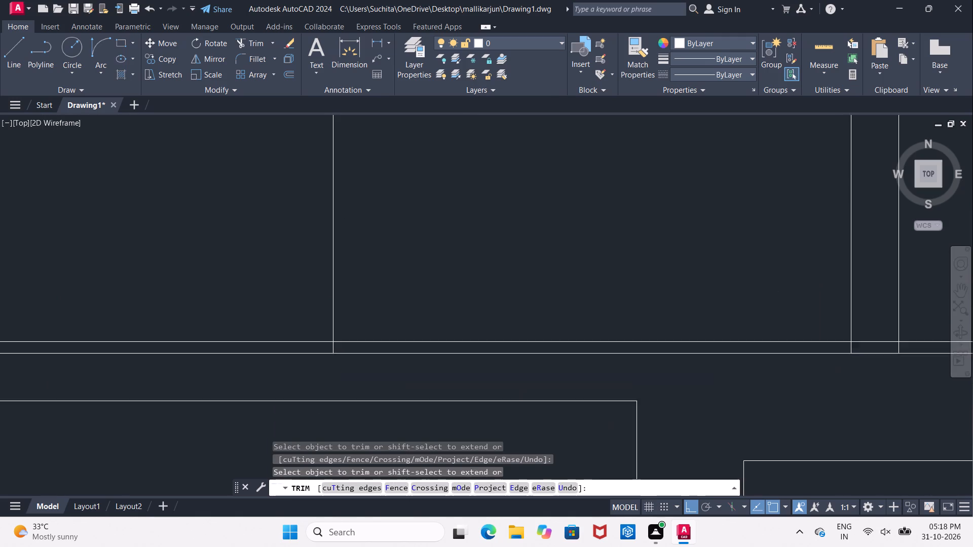
Trim the strip's front line and the 1" line between the vertical end line and the room's east wall.
middle_drag(269, 364, 291, 370)
scroll(291, 370, down, 2)
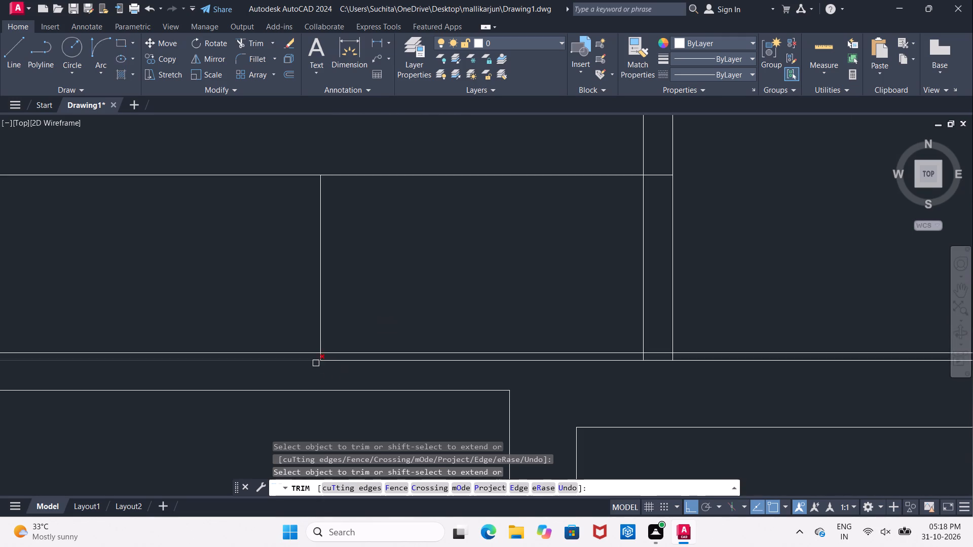
scroll(316, 363, down, 1)
drag(355, 200, 355, 211)
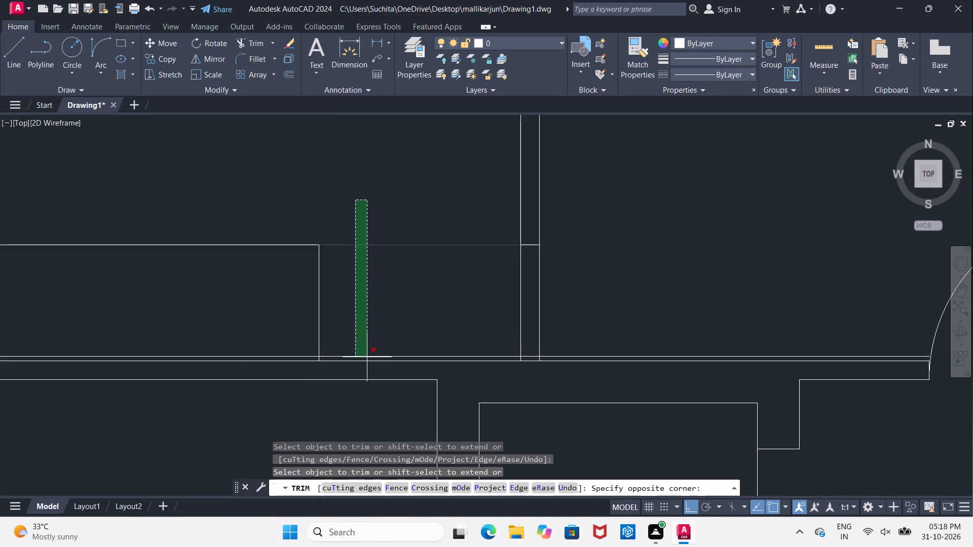
click(365, 359)
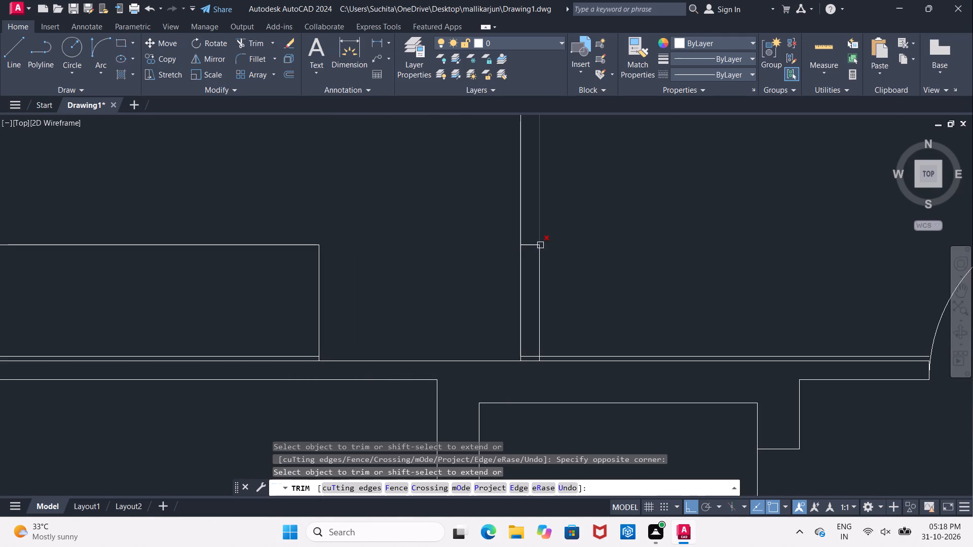
key(Escape)
Erase the leftover stub inside the east wall and the remaining 1" offset line running east towards the door.
click(531, 245)
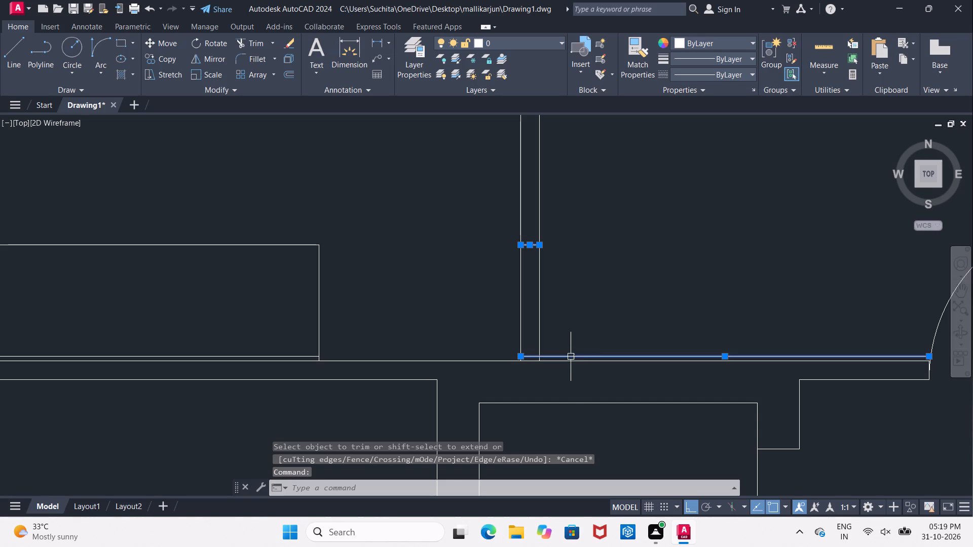
click(571, 357)
key(Delete)
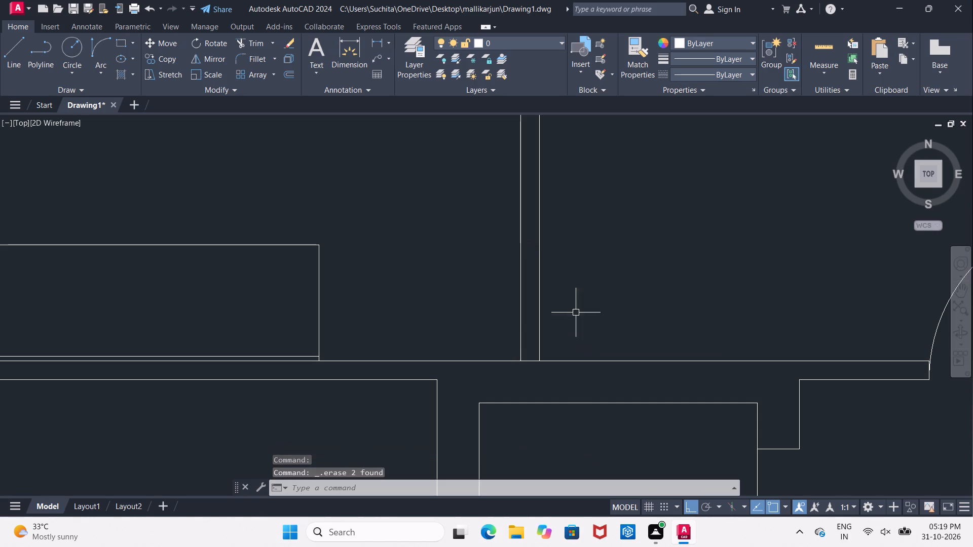
Offset the vertical end line of the south strip 1" to the east.
scroll(280, 346, up, 1)
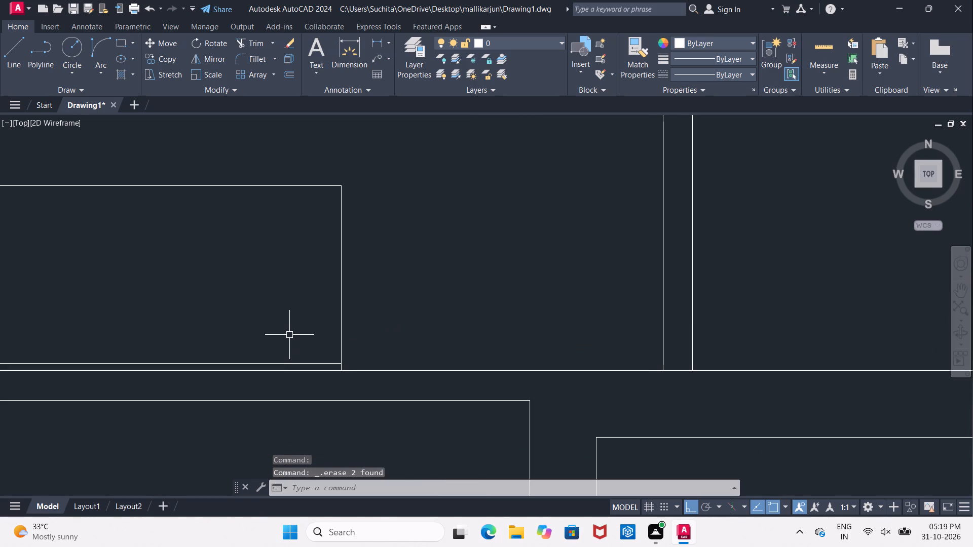
key(o)
key(Return)
text(1")
key(Return)
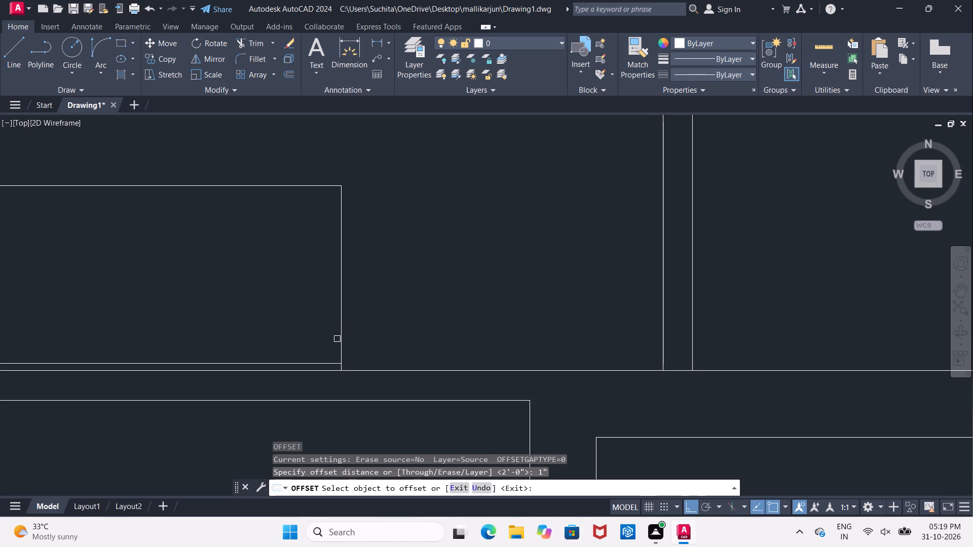
click(340, 339)
click(450, 338)
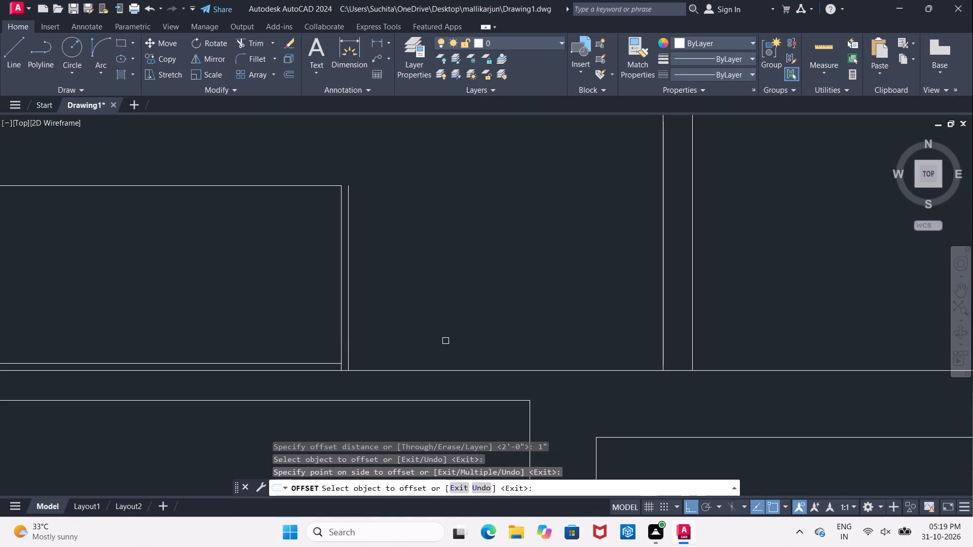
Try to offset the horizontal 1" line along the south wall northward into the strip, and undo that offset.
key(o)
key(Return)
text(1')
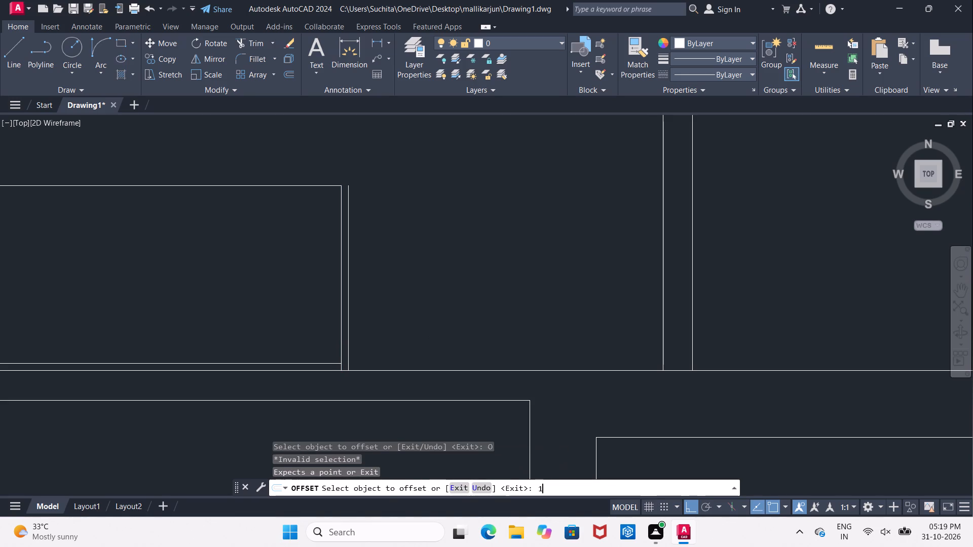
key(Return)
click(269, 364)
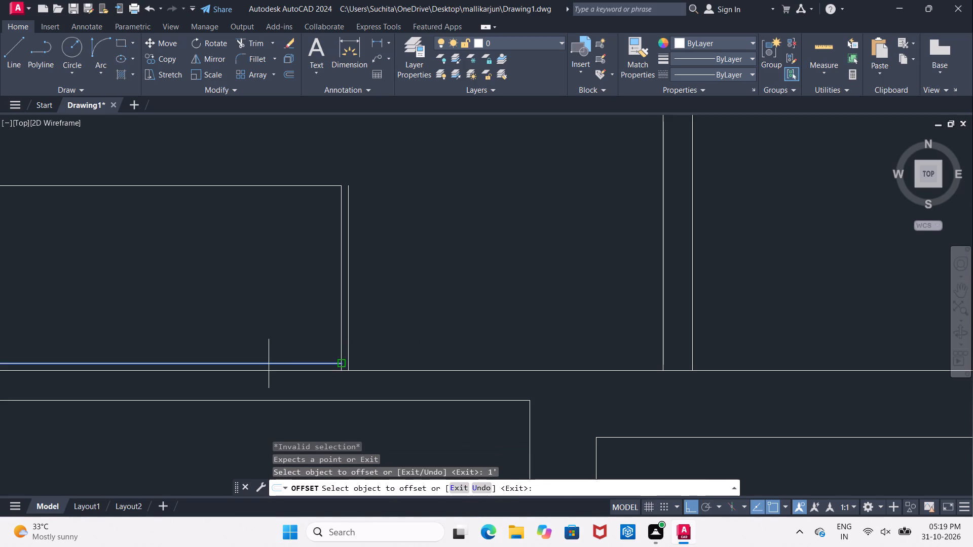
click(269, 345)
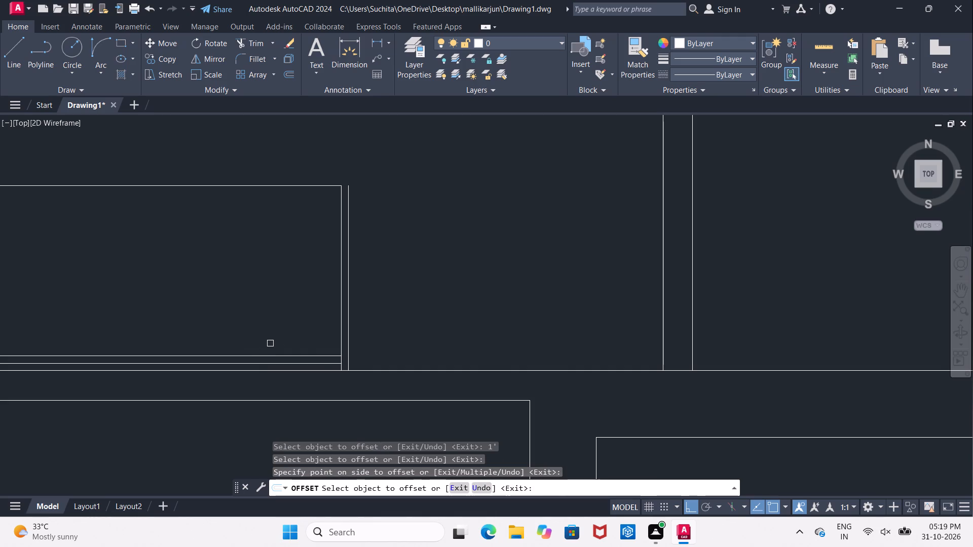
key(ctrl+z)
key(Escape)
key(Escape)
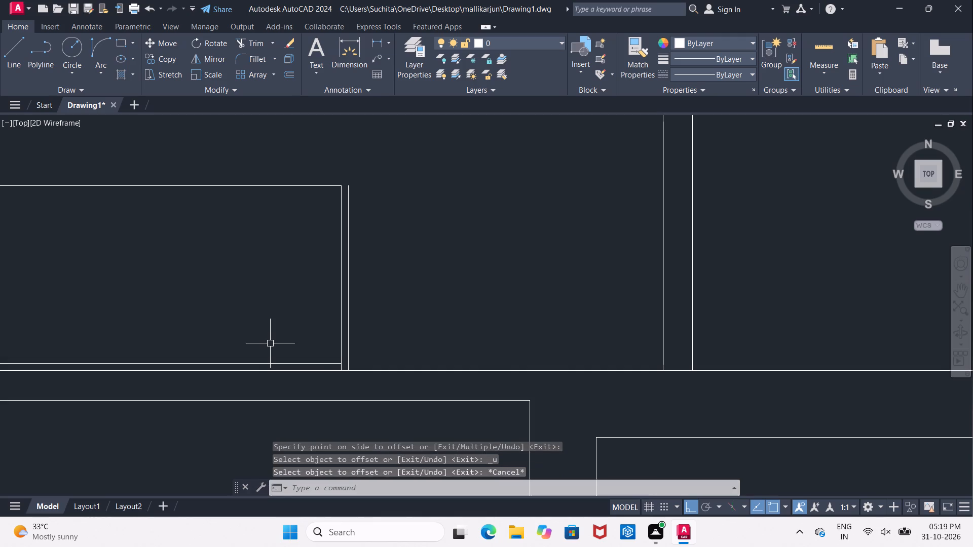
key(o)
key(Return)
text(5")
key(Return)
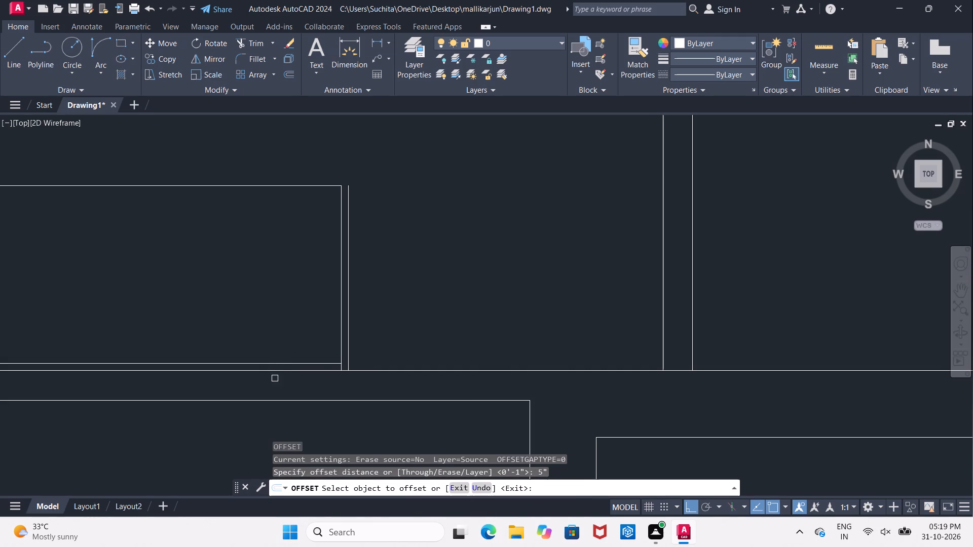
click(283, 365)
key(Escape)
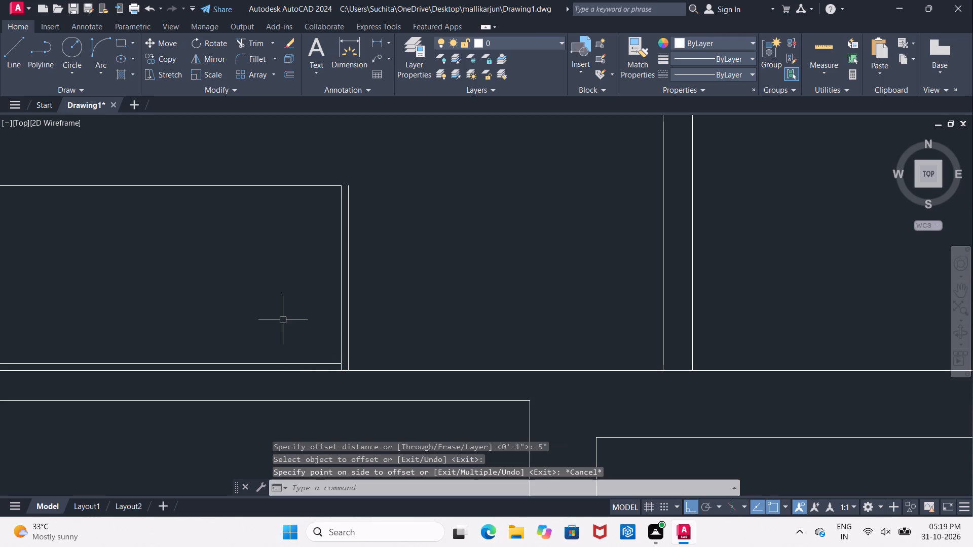
Offset the horizontal 1" line along the south wall 1' north into the strip.
key(o)
key(Return)
text(1')
key(Return)
click(293, 363)
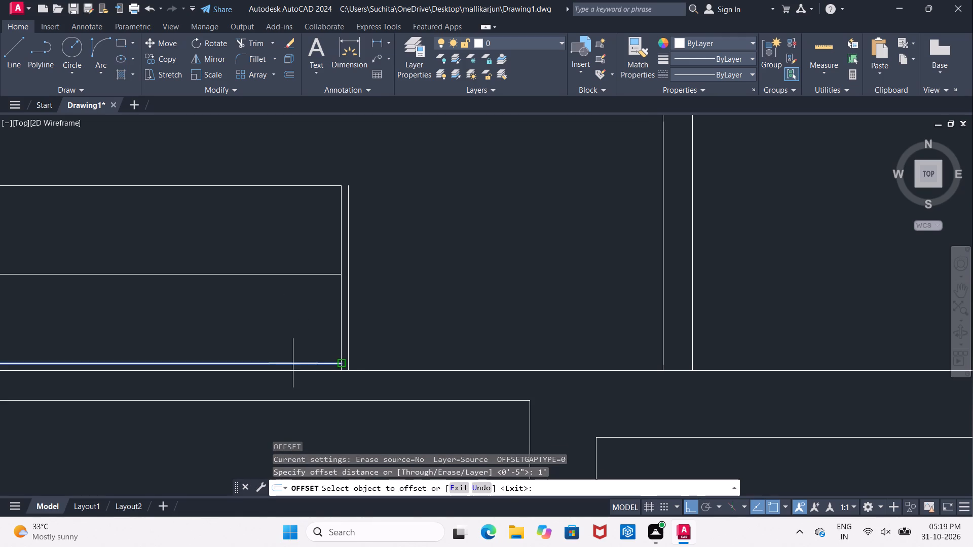
click(291, 341)
key(Escape)
Extend the 1' offset line east to the outer vertical line at the strip's east end.
text(EX)
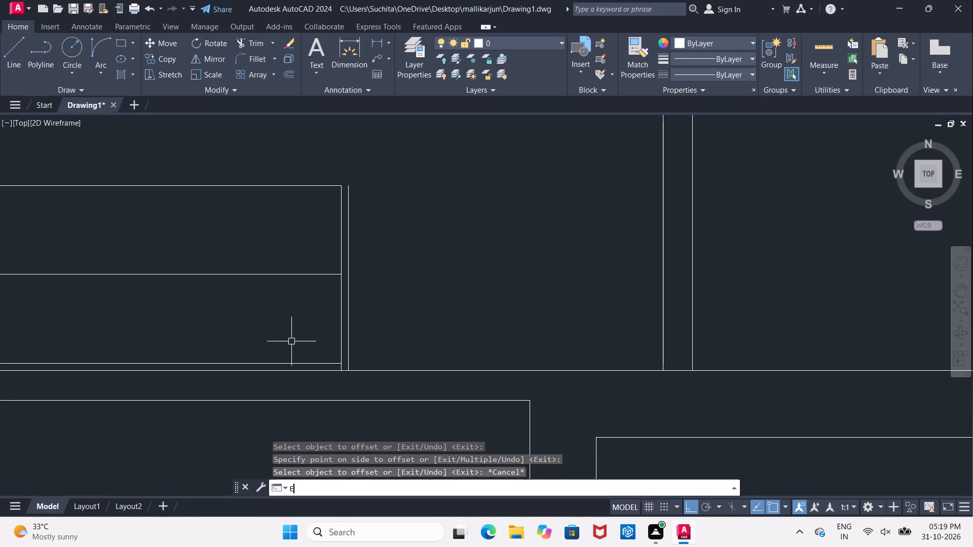
key(space)
key(space)
click(314, 275)
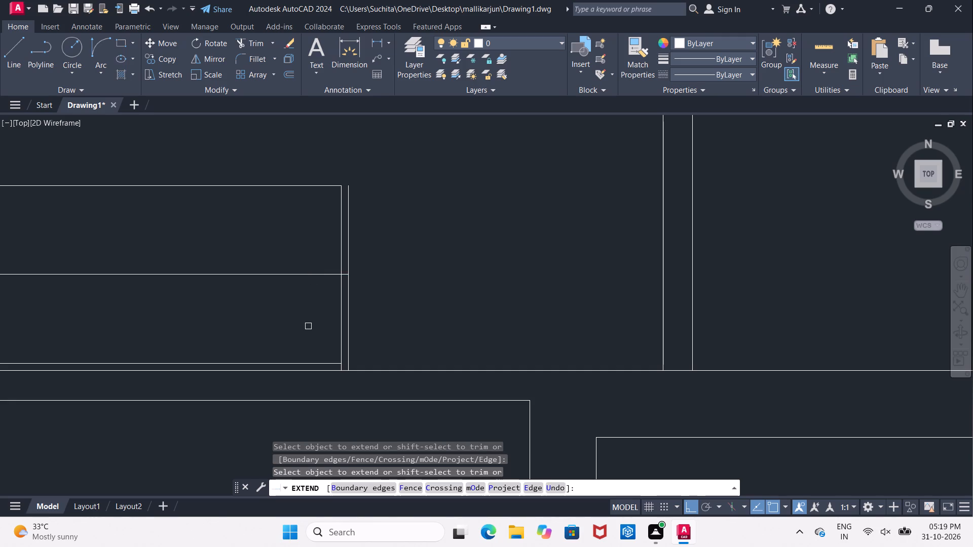
key(Escape)
Trim the strip's east end into a 1" step: the end line's lower stub, the outer line above the 1' line, and the 1' line inside.
text(TR)
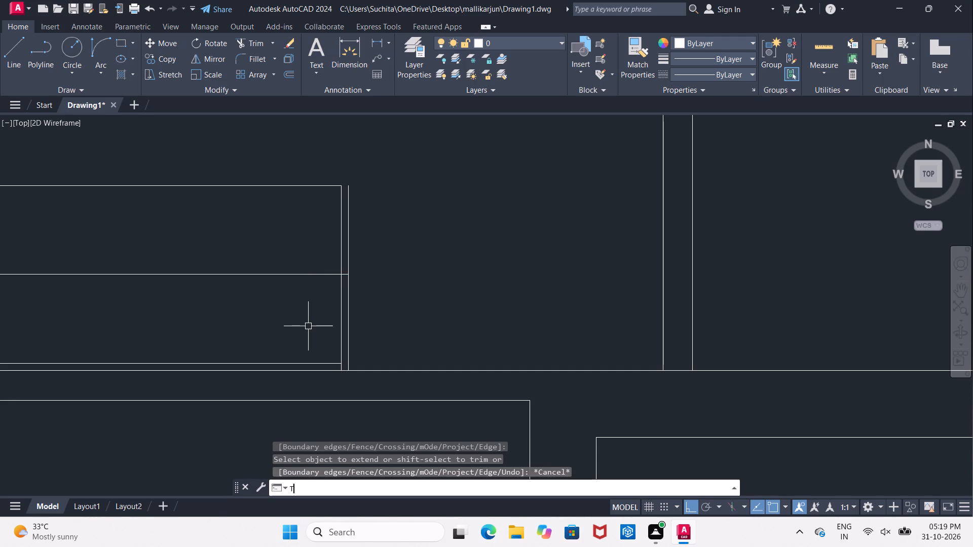
key(space)
key(space)
scroll(350, 369, up, 2)
click(322, 365)
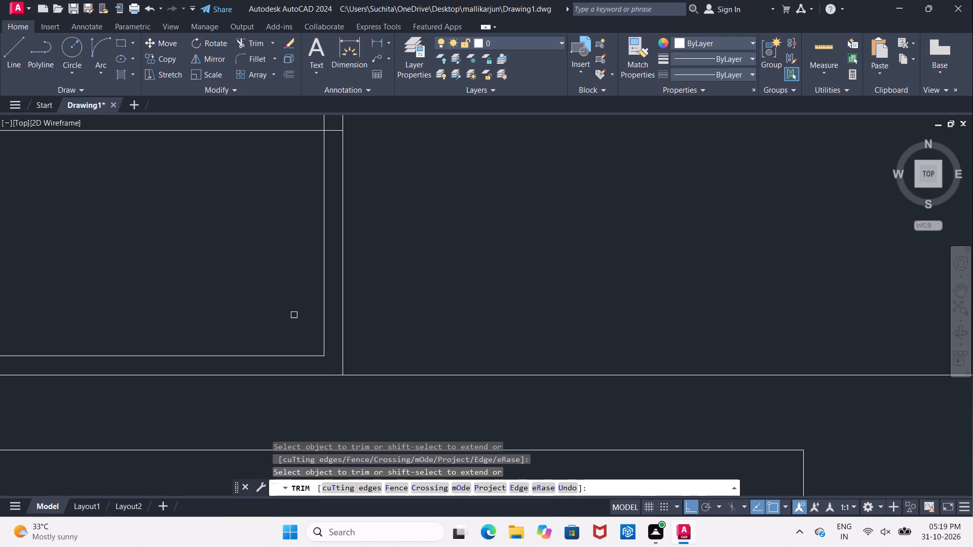
scroll(279, 255, down, 2)
middle_drag(270, 256, 271, 310)
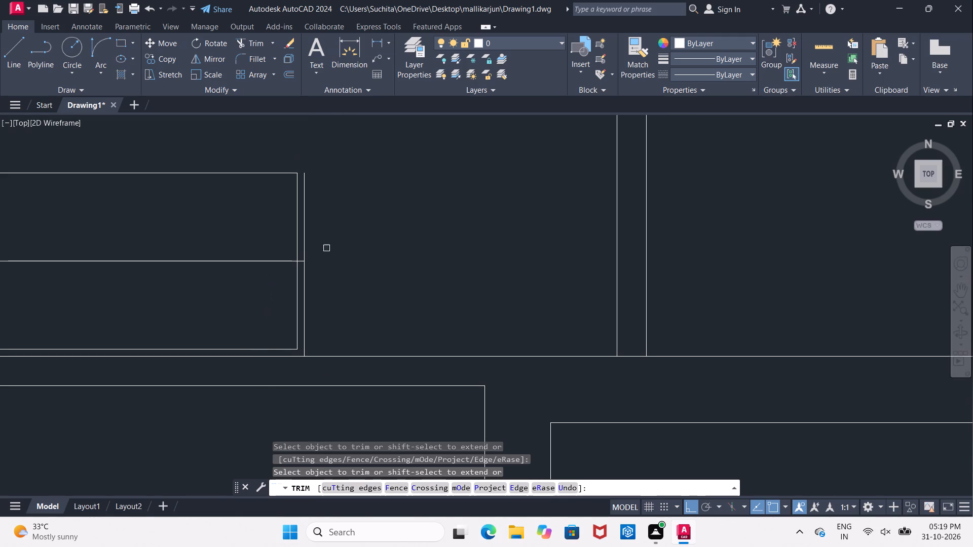
click(302, 246)
click(280, 261)
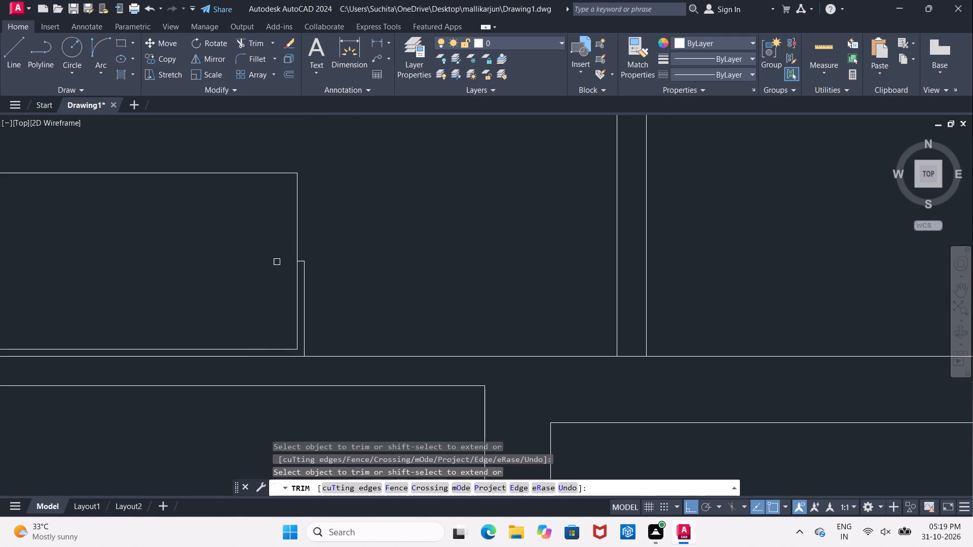
Trim the crossing ends of the vertical and horizontal 1" lines at the room's southwest inner corner.
scroll(231, 271, down, 2)
middle_drag(132, 280, 356, 281)
scroll(213, 305, up, 2)
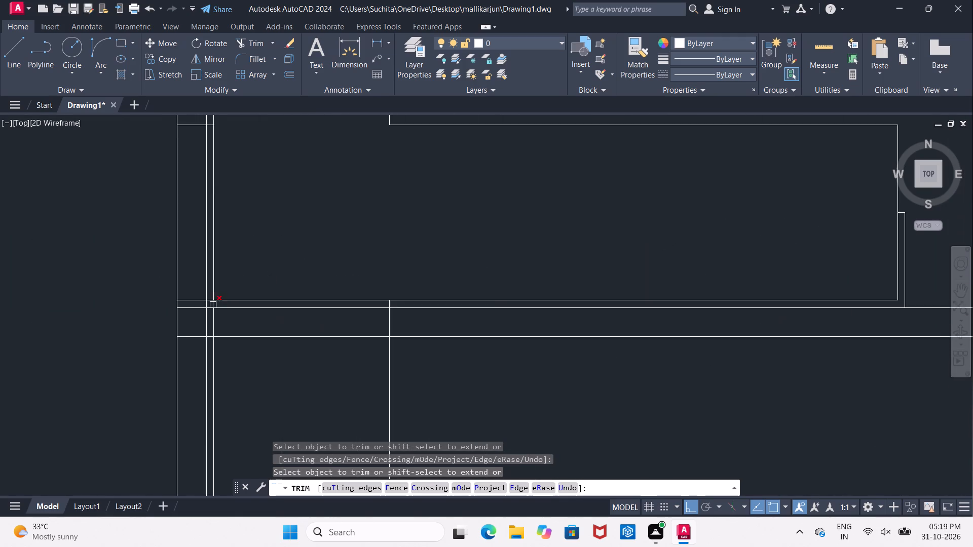
scroll(213, 305, up, 4)
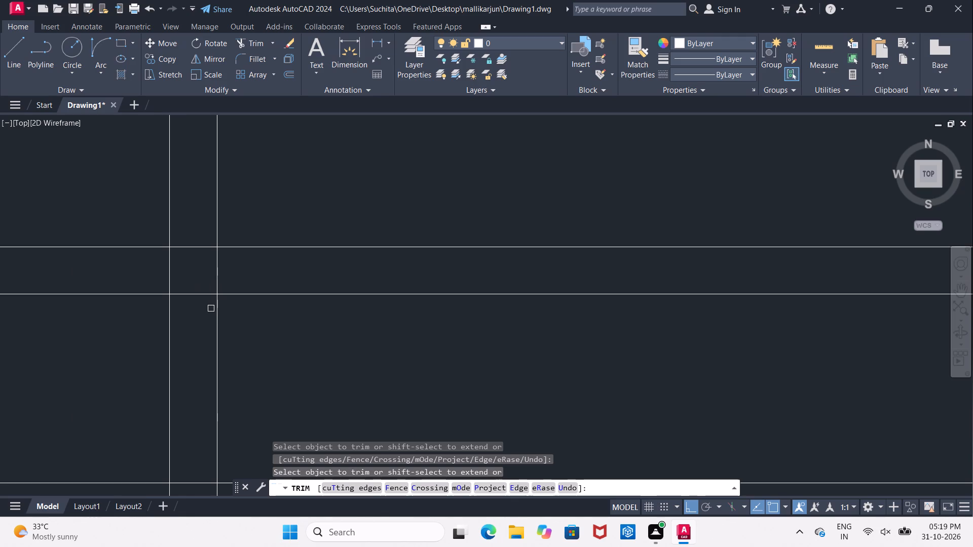
click(217, 283)
click(192, 248)
key(Escape)
Select the leftover vertical 1" line running south from the south wall's inner line near the southwest corner.
scroll(195, 253, down, 4)
click(199, 326)
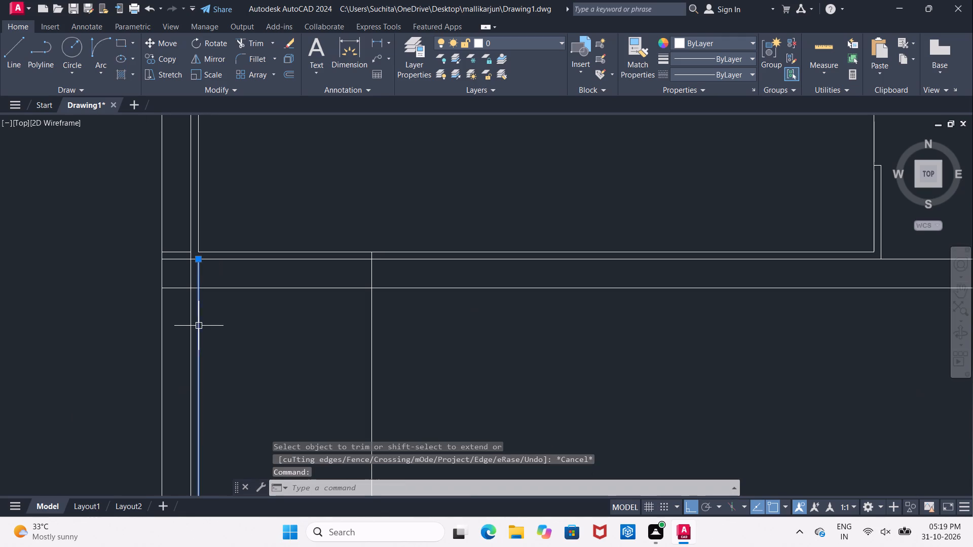
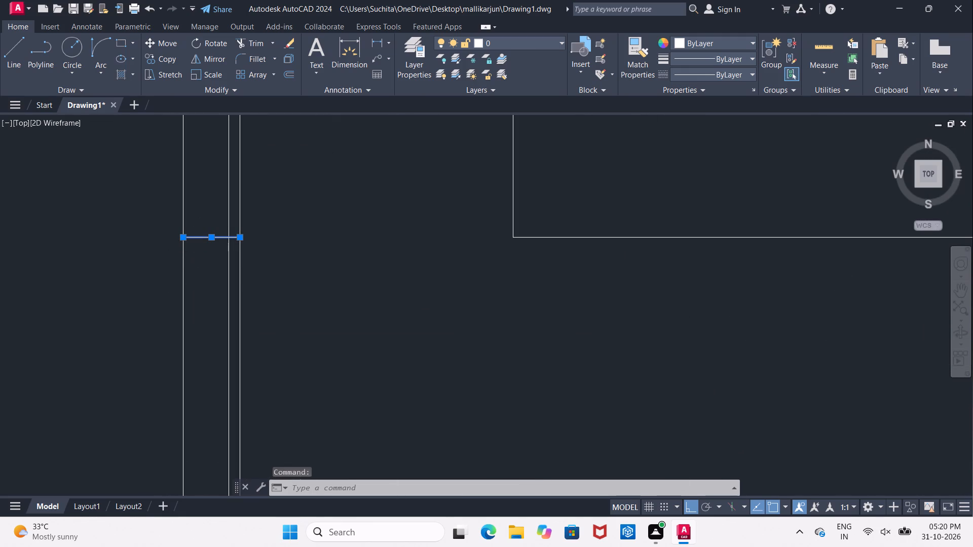
Offset the bottom edge of the small square in the room's upper-left corner 1" downward.
scroll(213, 249, down, 4)
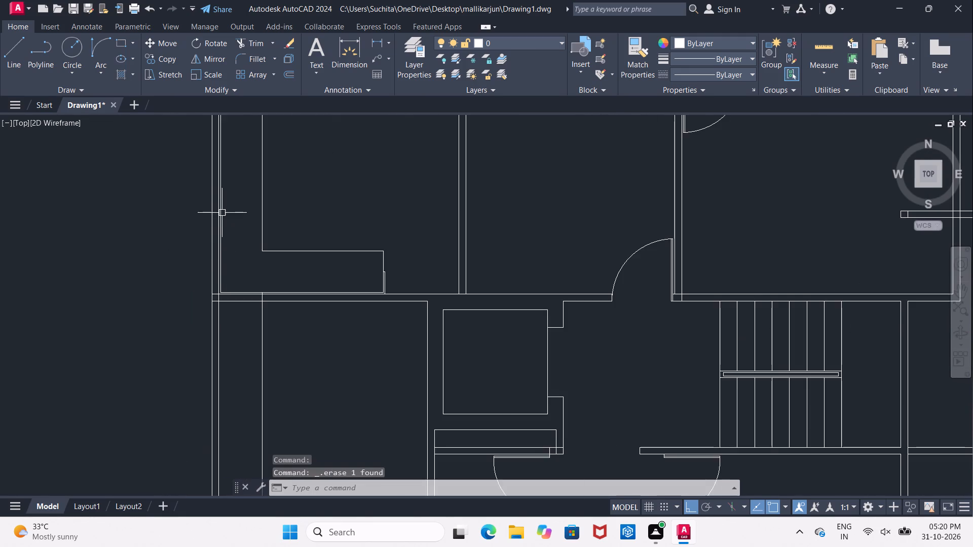
middle_drag(221, 214, 218, 319)
scroll(215, 190, up, 2)
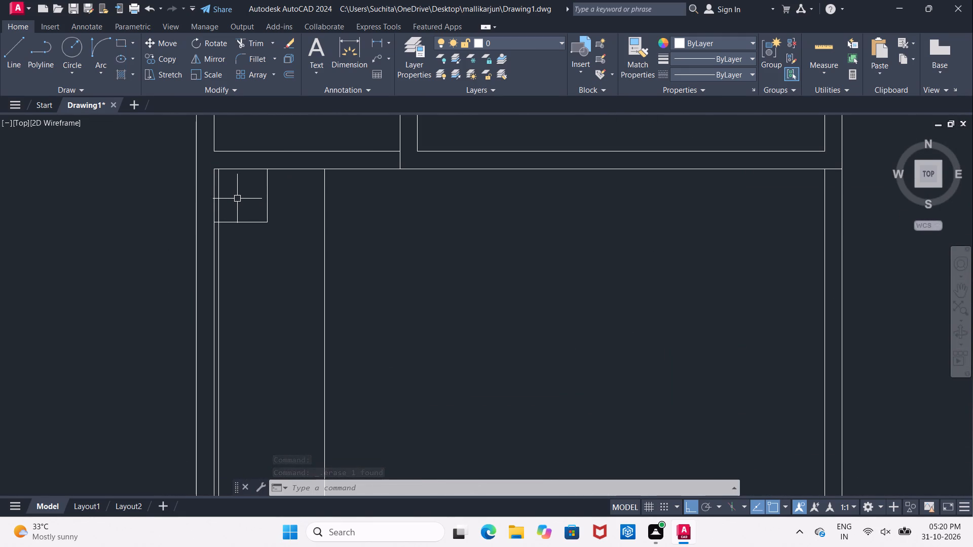
scroll(238, 199, up, 1)
key(o)
key(Return)
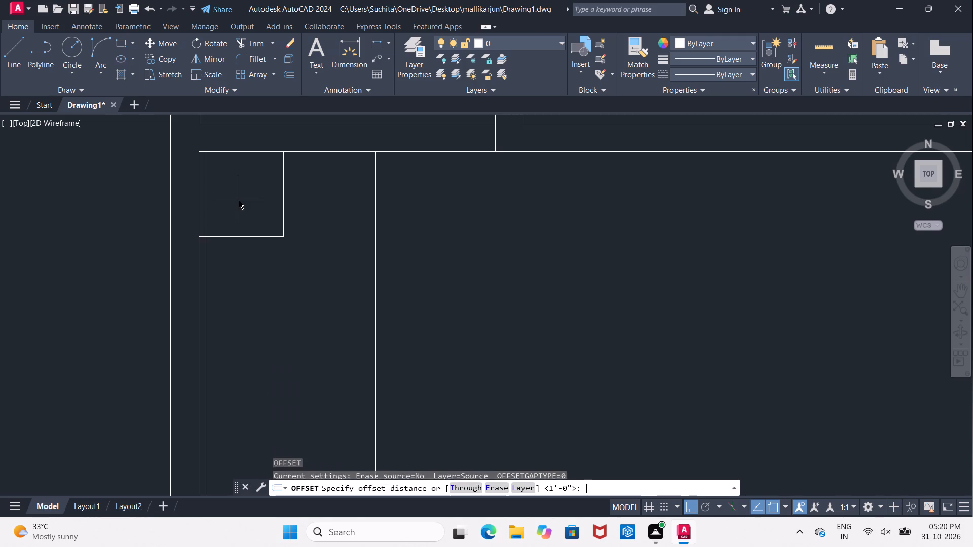
text(1")
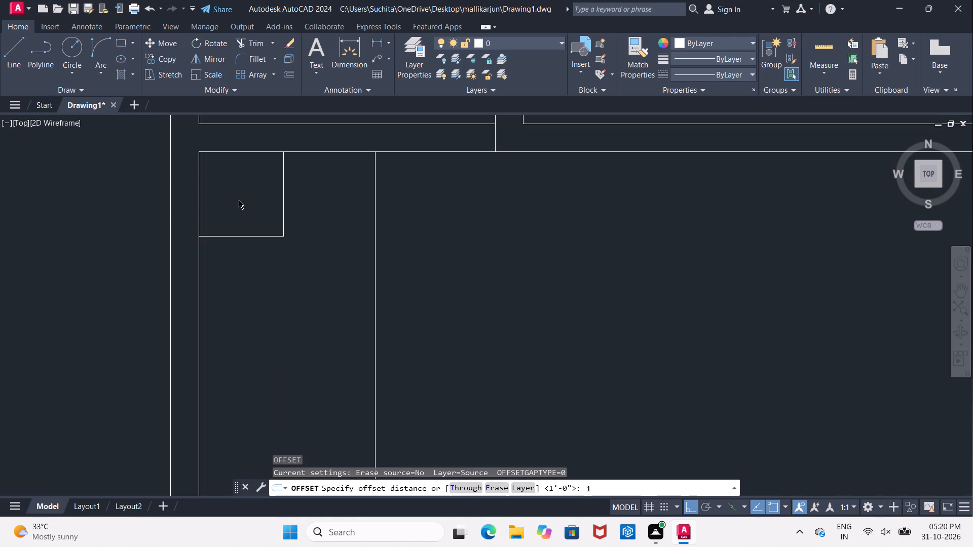
key(Return)
click(259, 237)
click(272, 288)
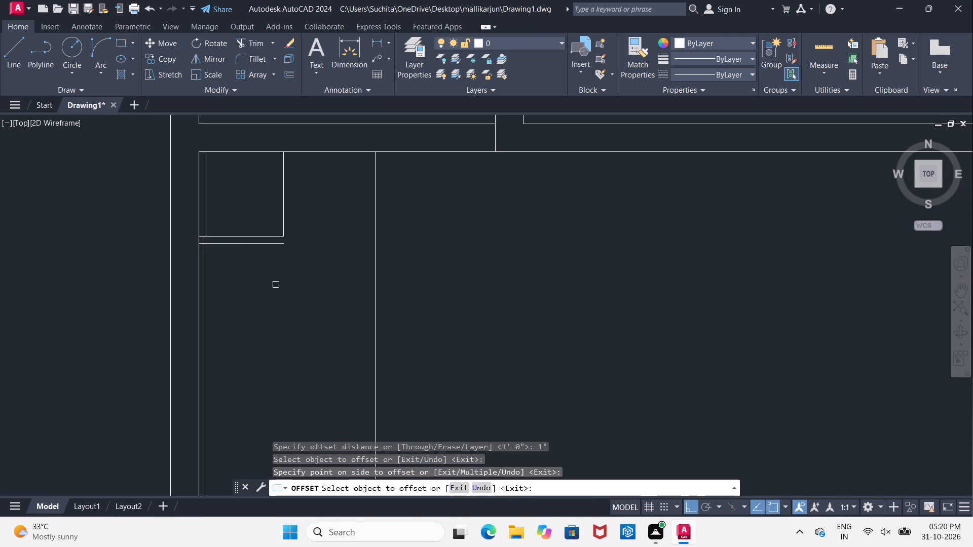
key(Escape)
Extend the new offset line to the long vertical line right of the corner square.
text(EX)
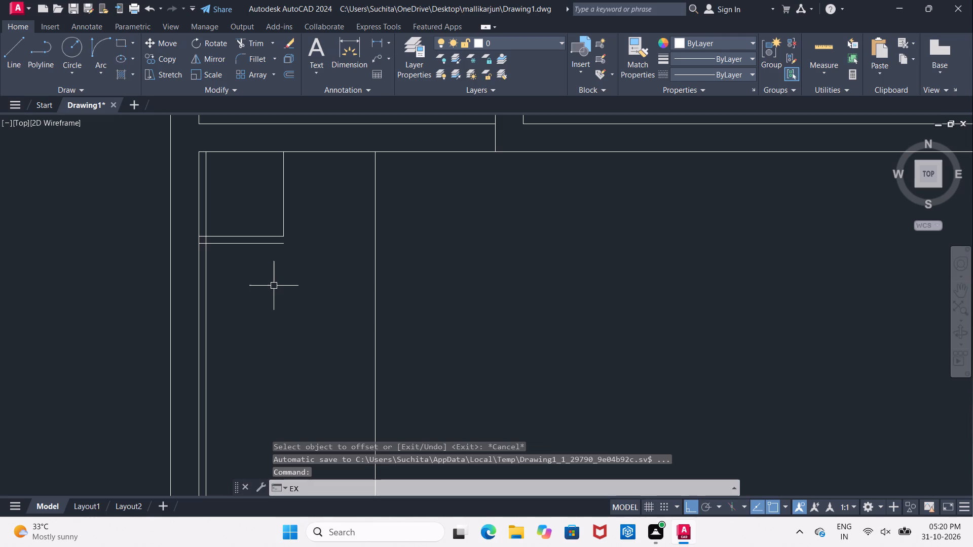
key(space)
key(space)
click(256, 245)
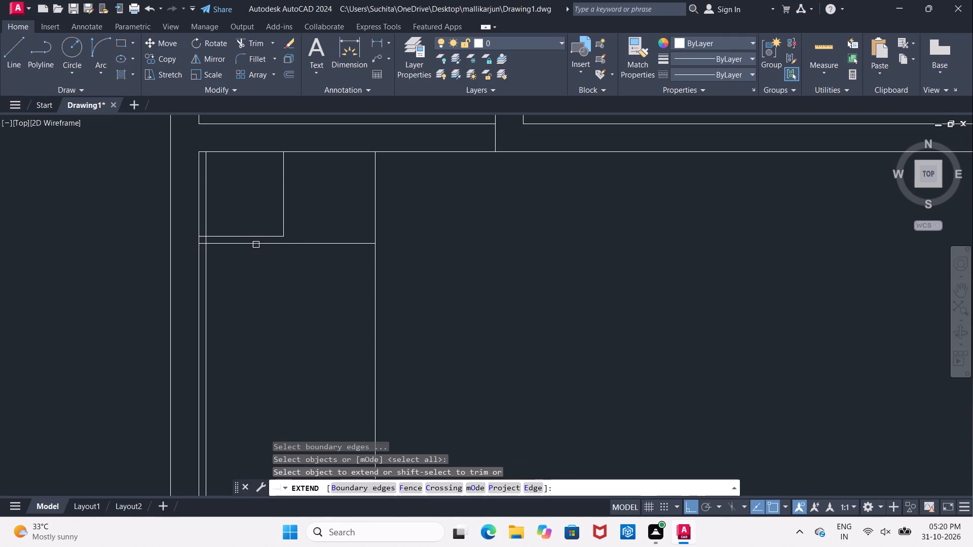
key(Escape)
Trim the long vertical line above the offset line and the inner vertical line inside the corner square.
text(TR)
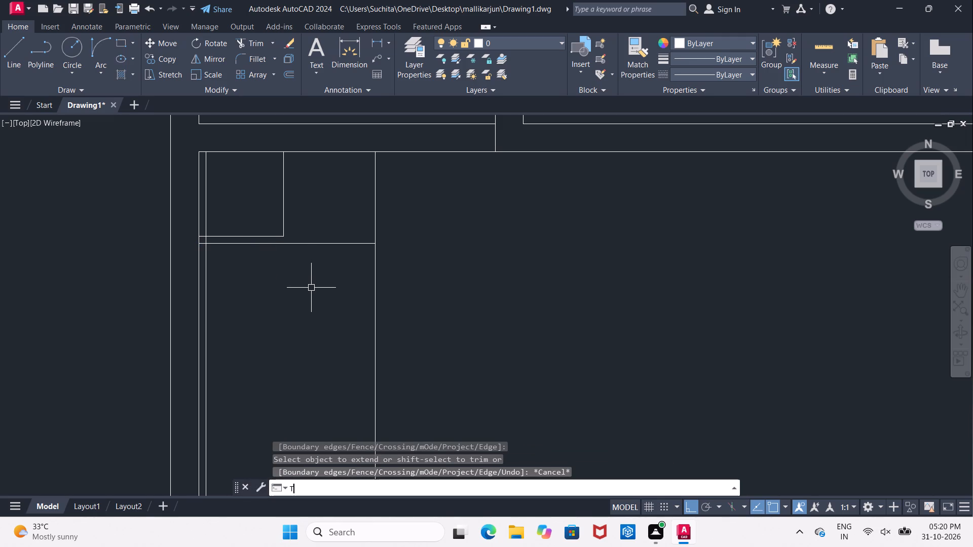
key(space)
key(space)
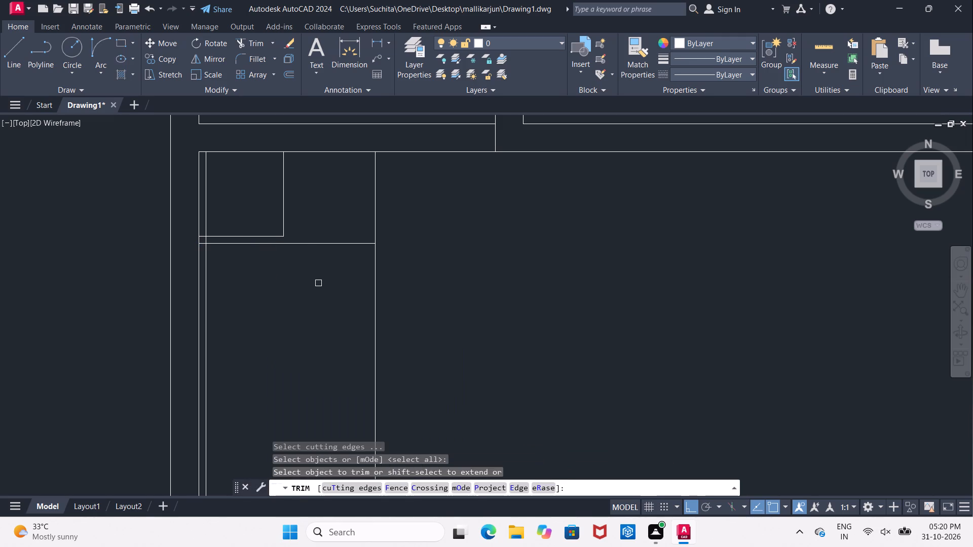
click(372, 231)
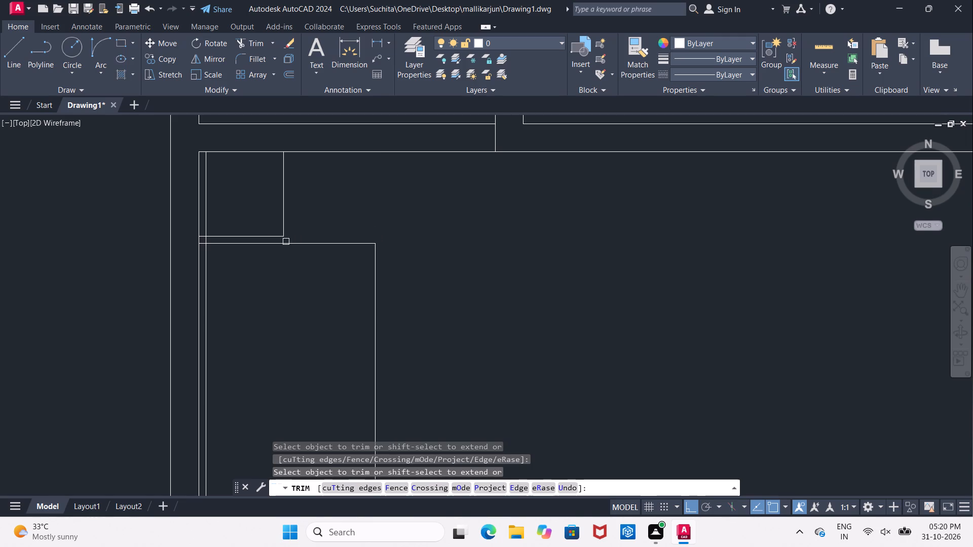
scroll(200, 242, up, 2)
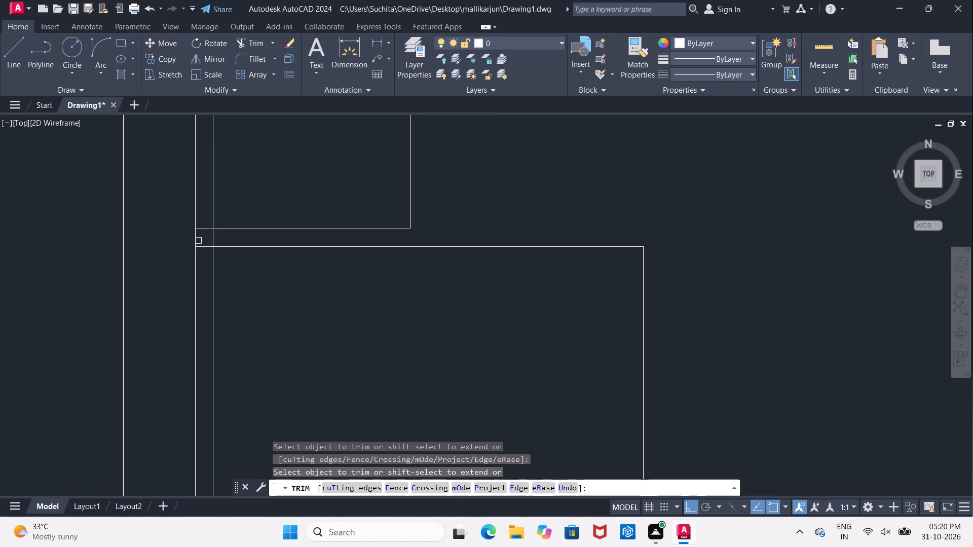
scroll(198, 241, down, 2)
scroll(199, 241, up, 2)
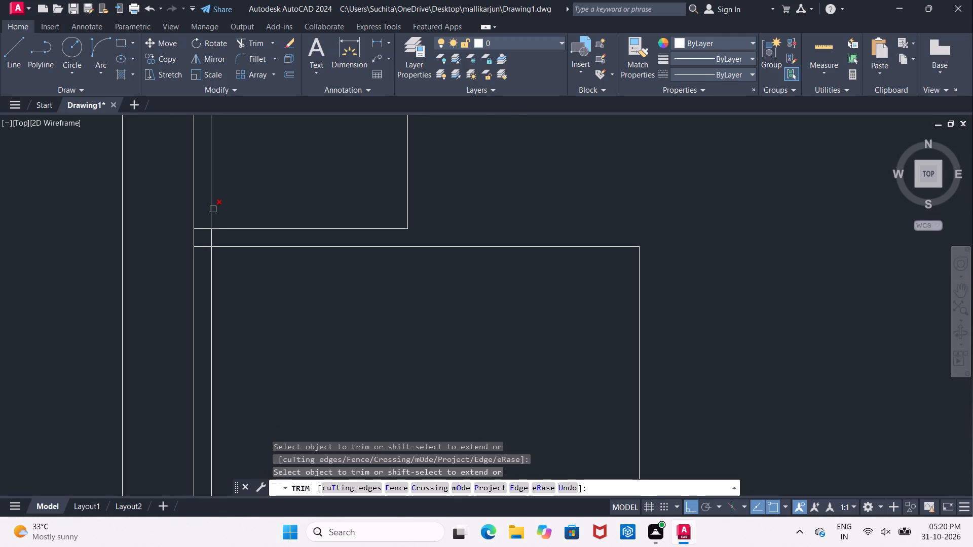
click(213, 209)
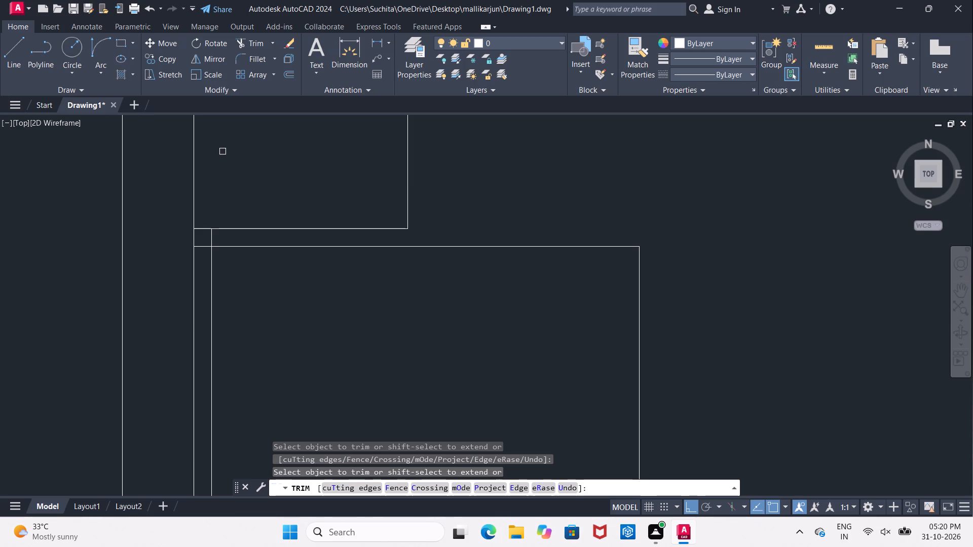
key(Escape)
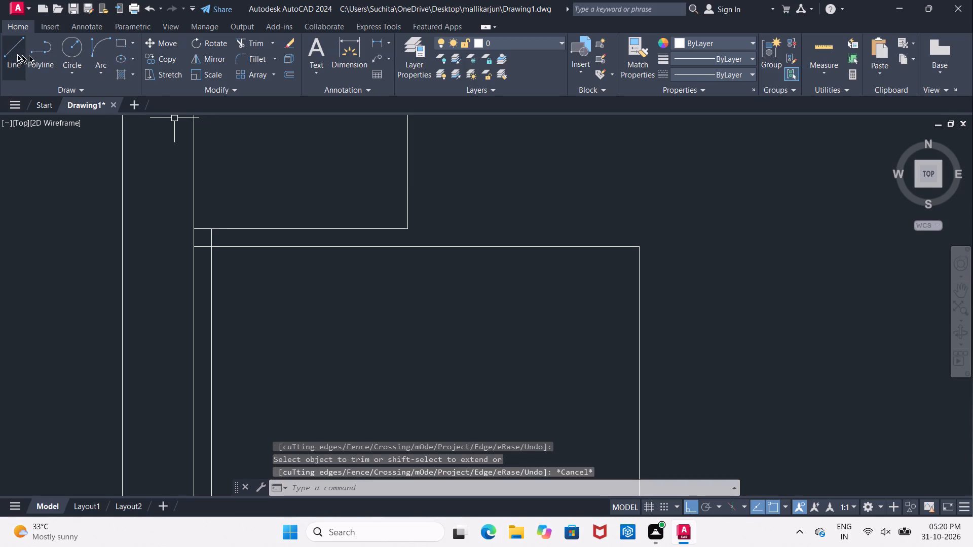
Draw a short vertical line from the midpoint of the square's bottom edge down across the 1" gap.
click(9, 53)
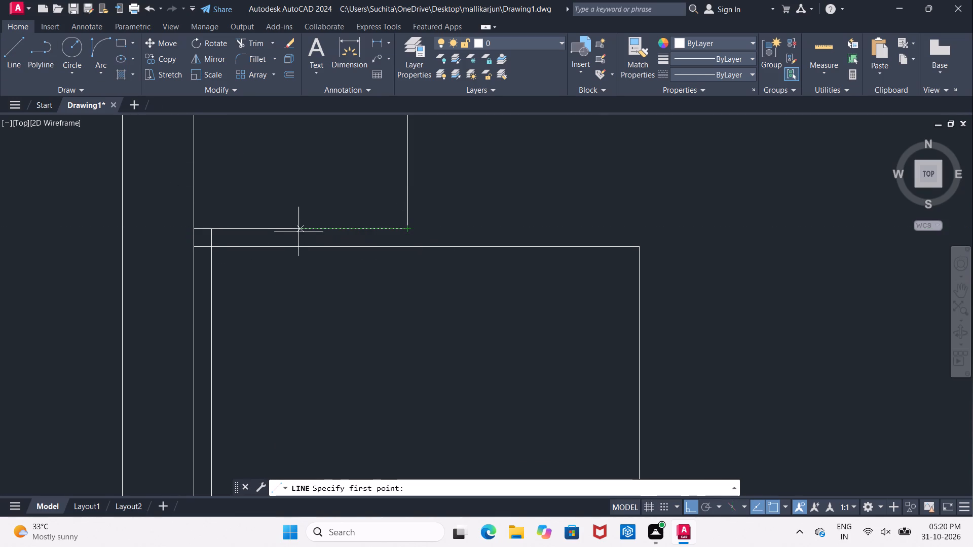
click(299, 231)
click(299, 259)
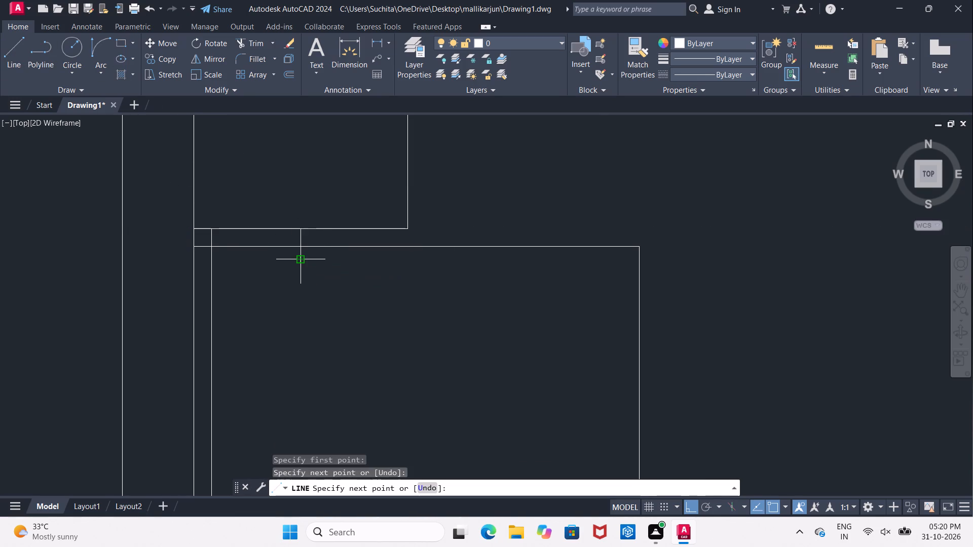
key(Escape)
Trim the short line's overhang below the gap and the crossing line stubs at the gap's left end.
text(TR)
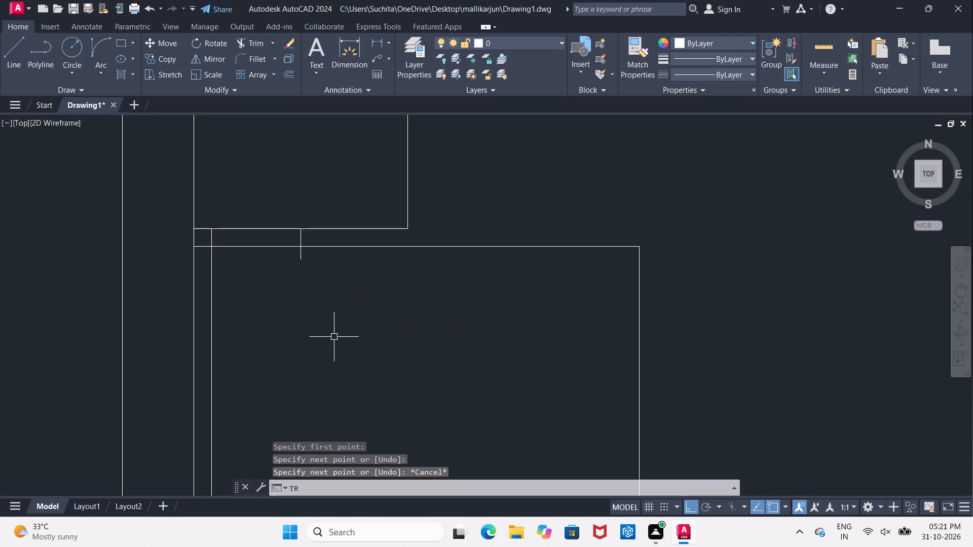
key(space)
key(space)
click(300, 256)
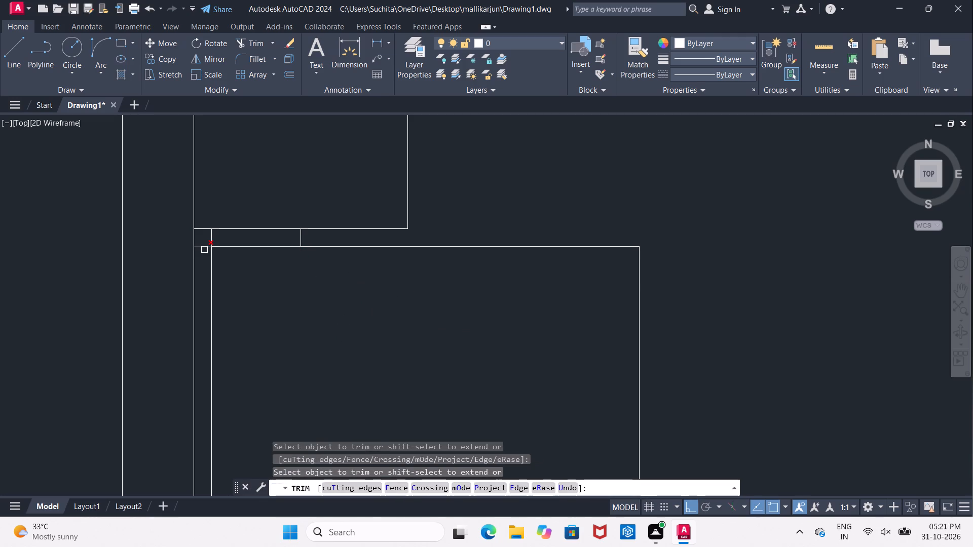
click(204, 248)
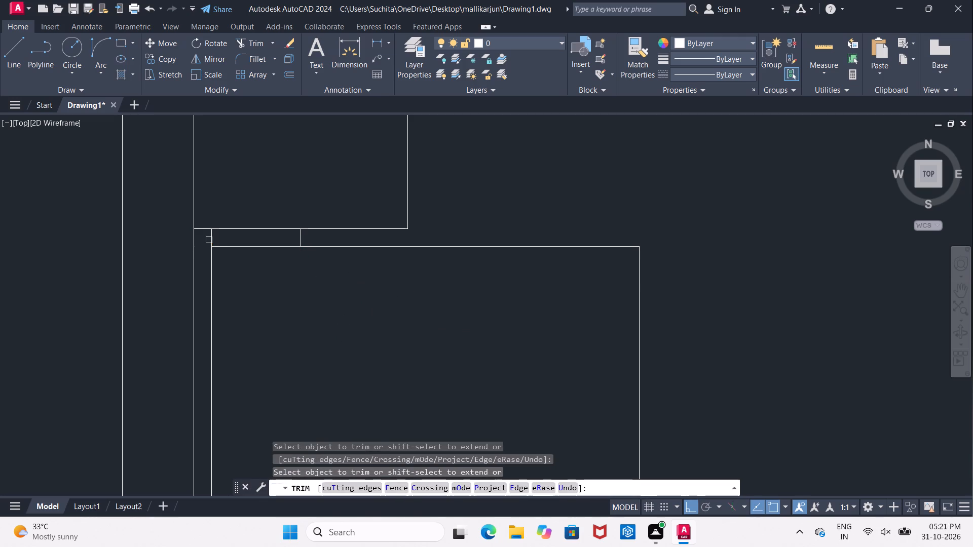
click(211, 238)
scroll(251, 263, down, 3)
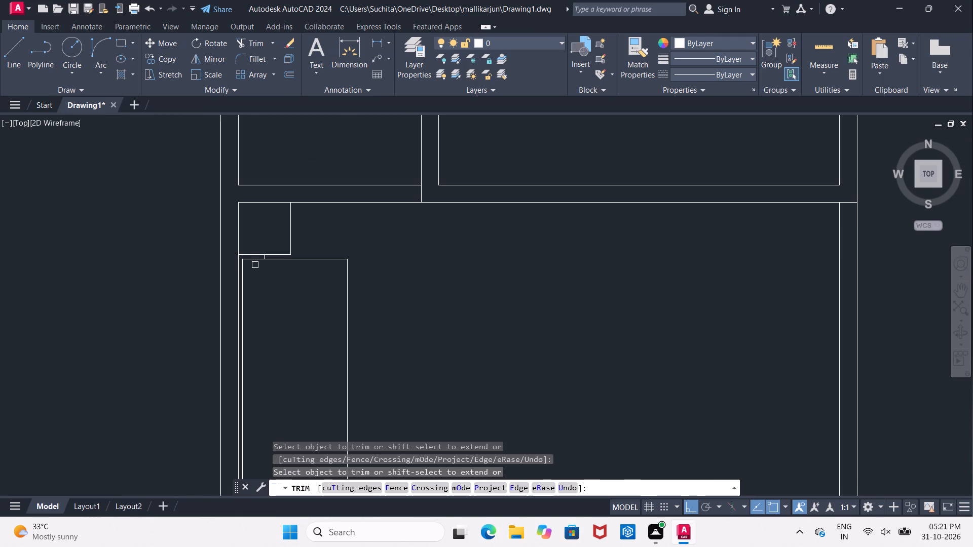
scroll(255, 265, down, 1)
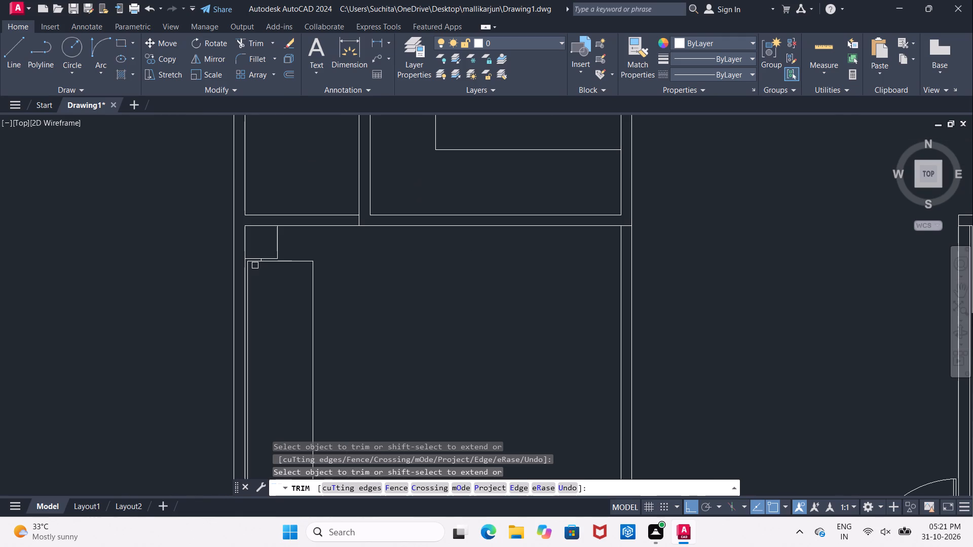
scroll(255, 265, up, 1)
key(Escape)
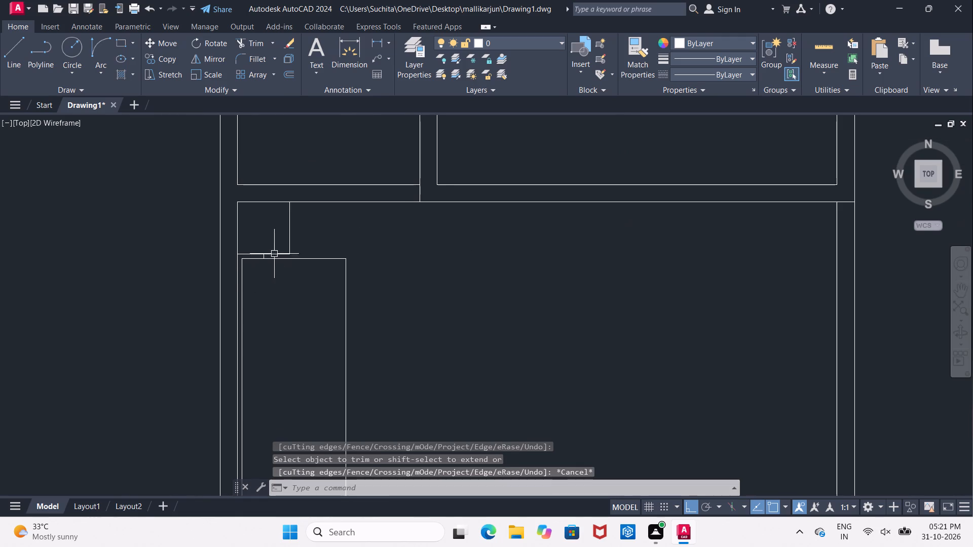
Erase the right vertical edge of the corner square.
scroll(274, 254, up, 1)
click(298, 230)
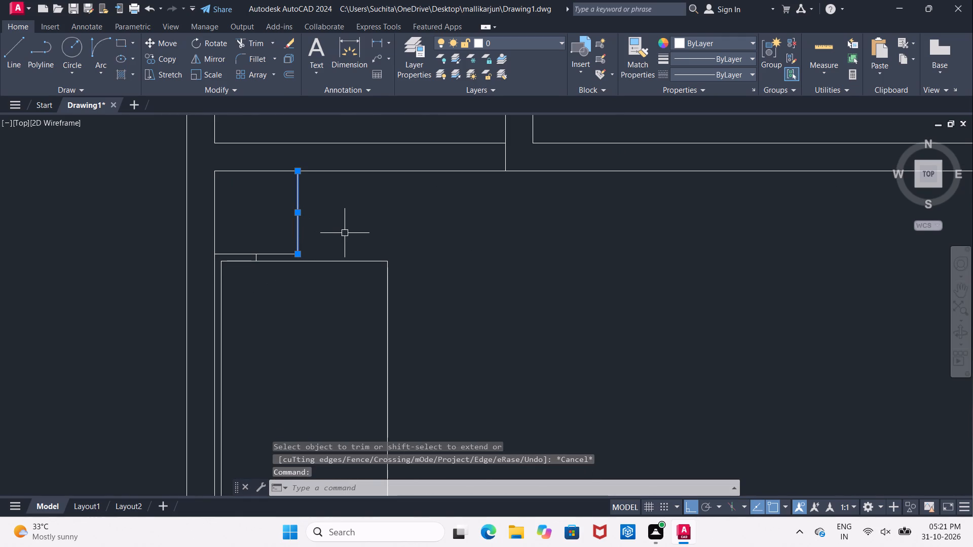
key(Delete)
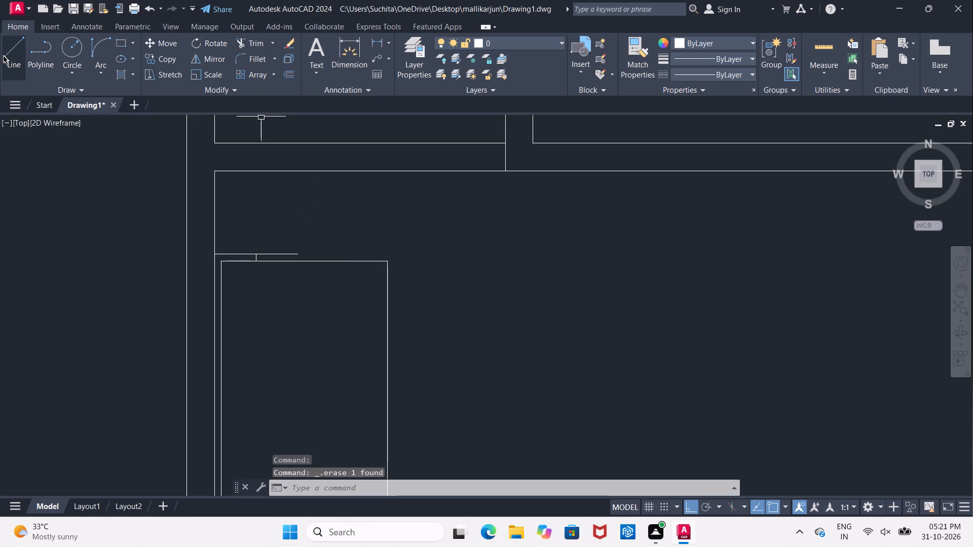
Draw a vertical line about 1'-2" long from the long rectangle's upper-right corner up past the room's top wall line.
click(3, 55)
click(386, 258)
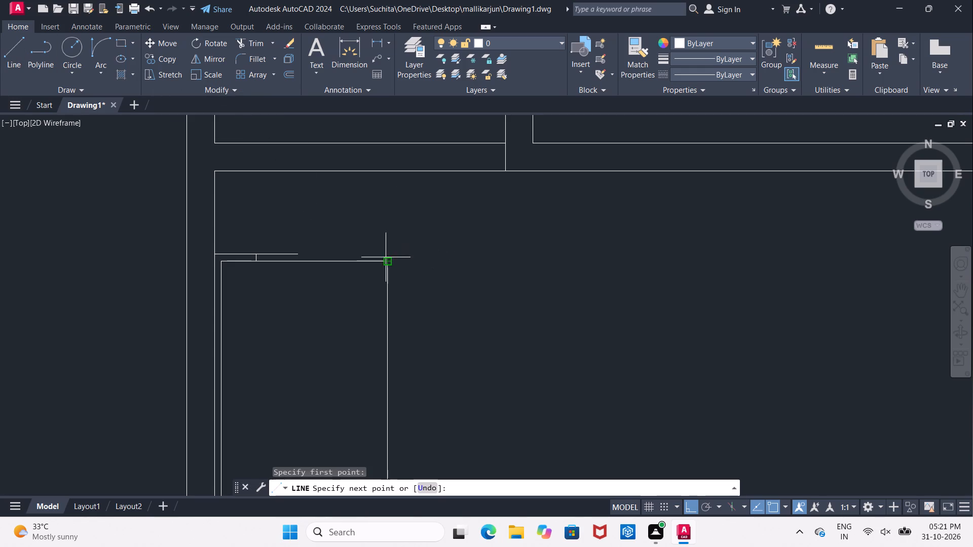
click(387, 163)
key(Escape)
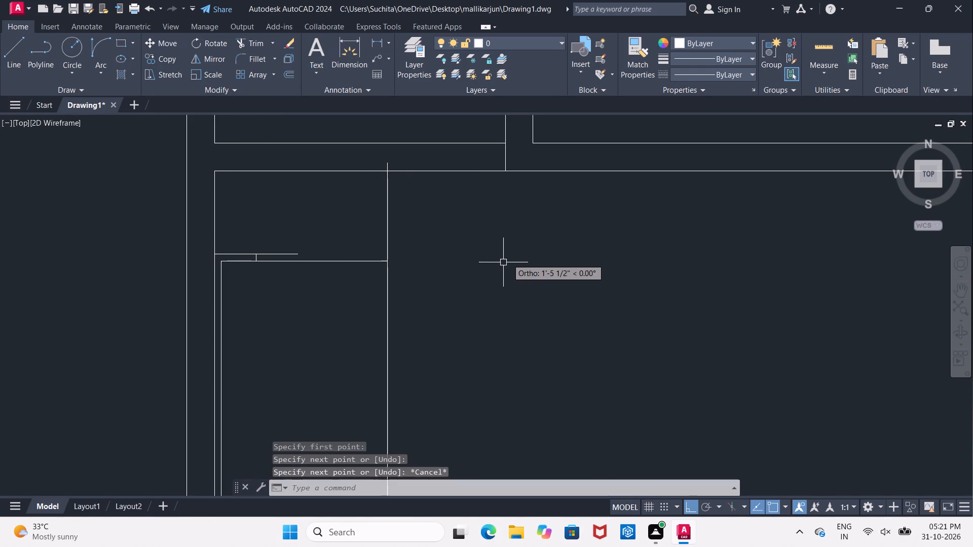
Stretch the right end of the former square's bottom edge past the new vertical line.
click(293, 252)
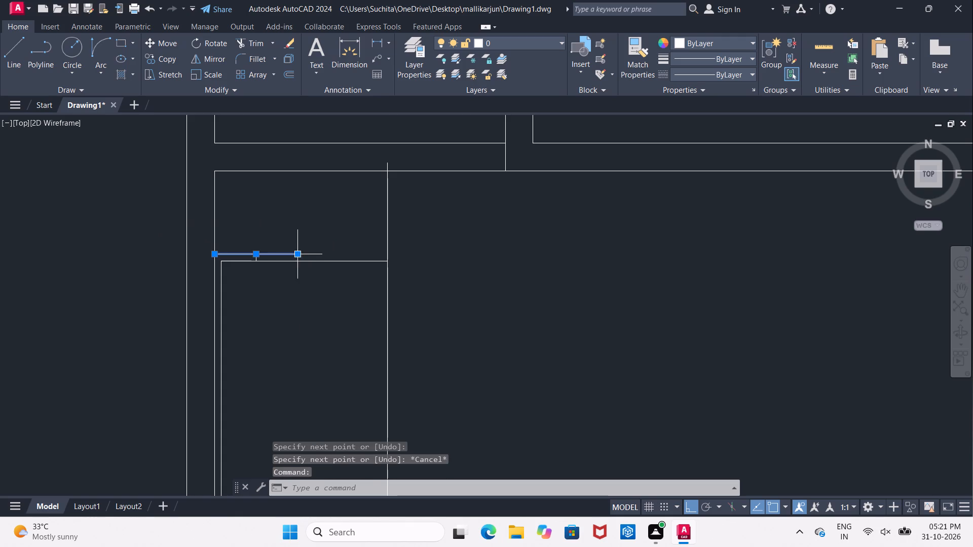
click(298, 252)
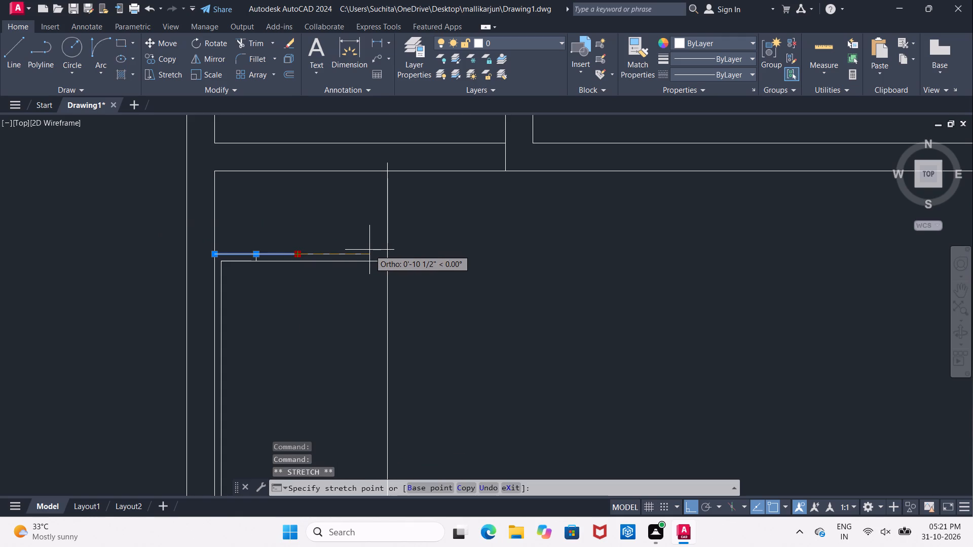
click(400, 250)
key(Escape)
Trim the stretched edge's overhang beyond the vertical line and the vertical line's overhang above the wall line.
text(TR)
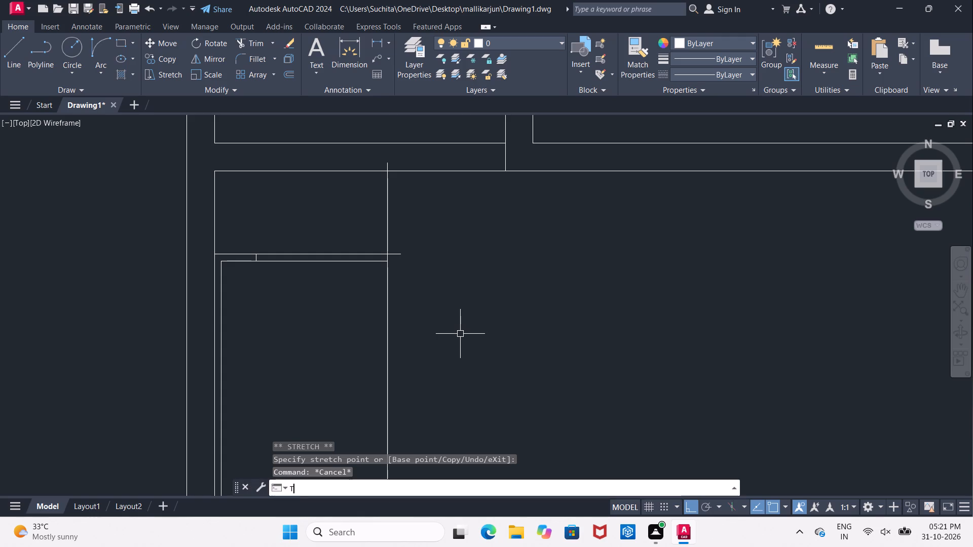
key(space)
click(398, 253)
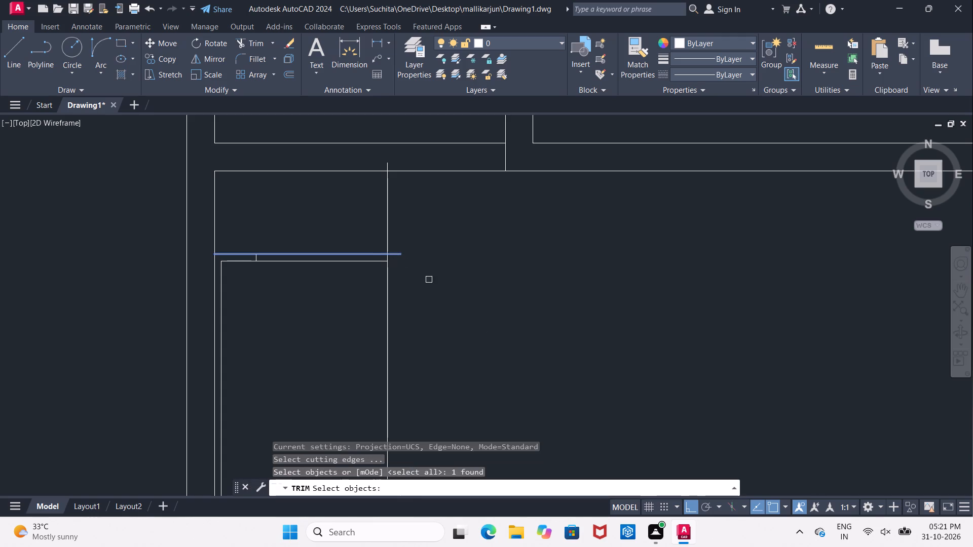
key(Escape)
key(Escape)
key(t)
text(R)
key(space)
key(space)
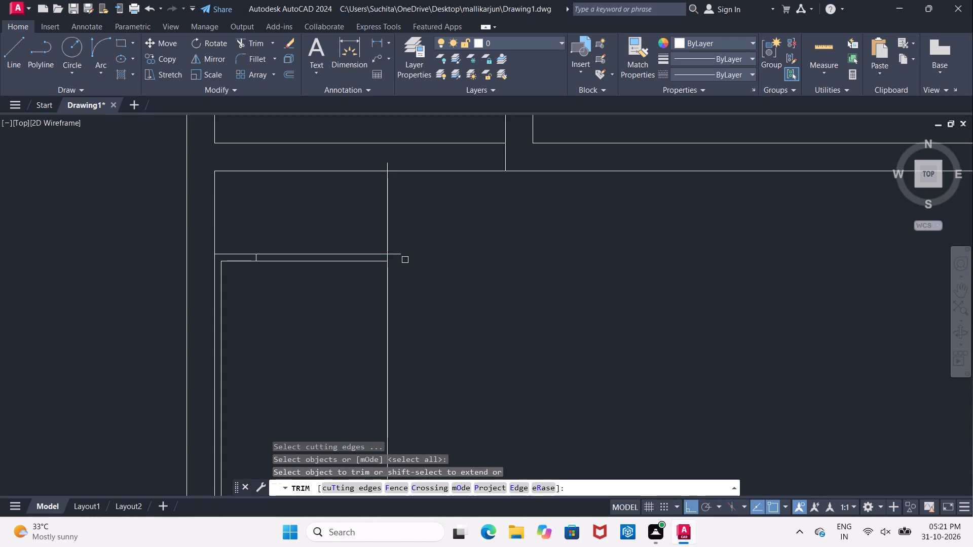
click(398, 254)
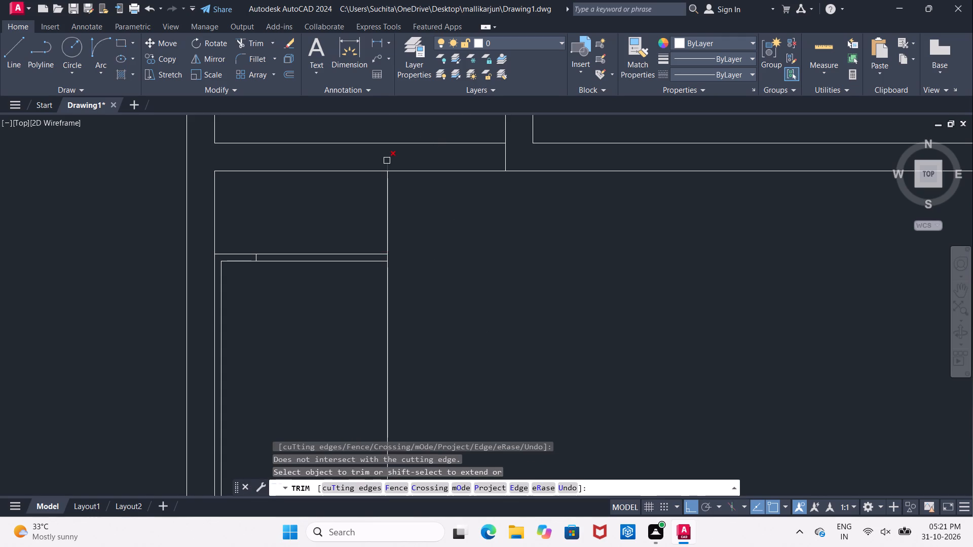
click(387, 161)
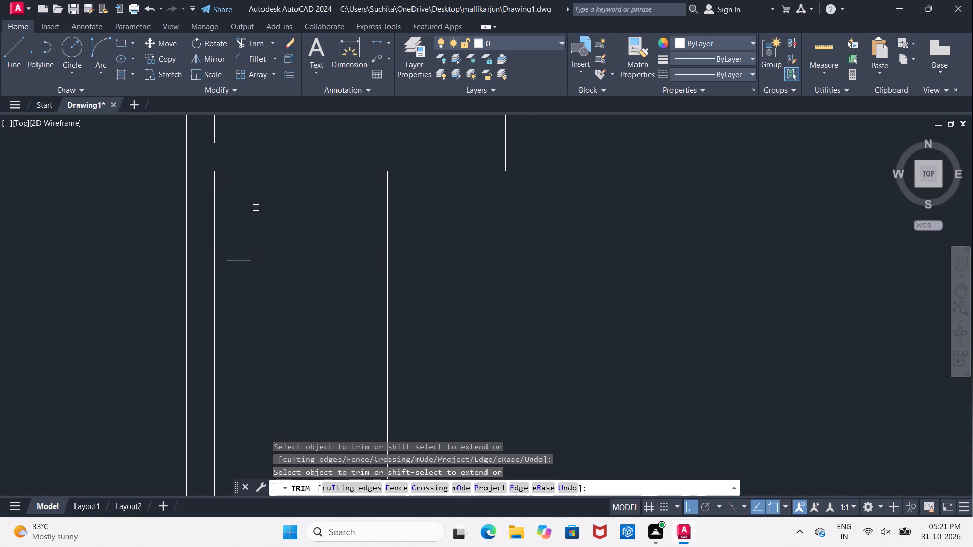
key(Escape)
Offset the room's top and left wall lines 1" inward around the corner unit.
key(o)
key(Return)
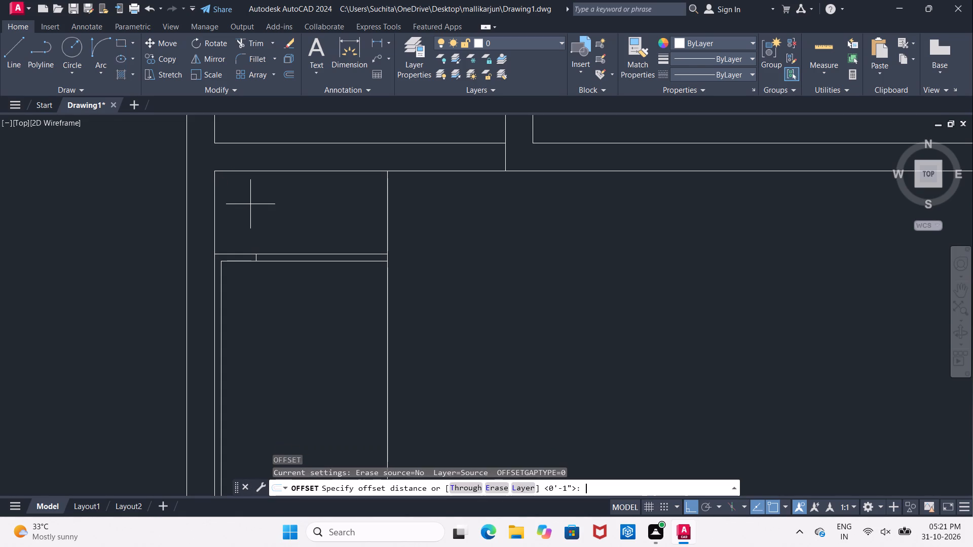
text(1")
key(Return)
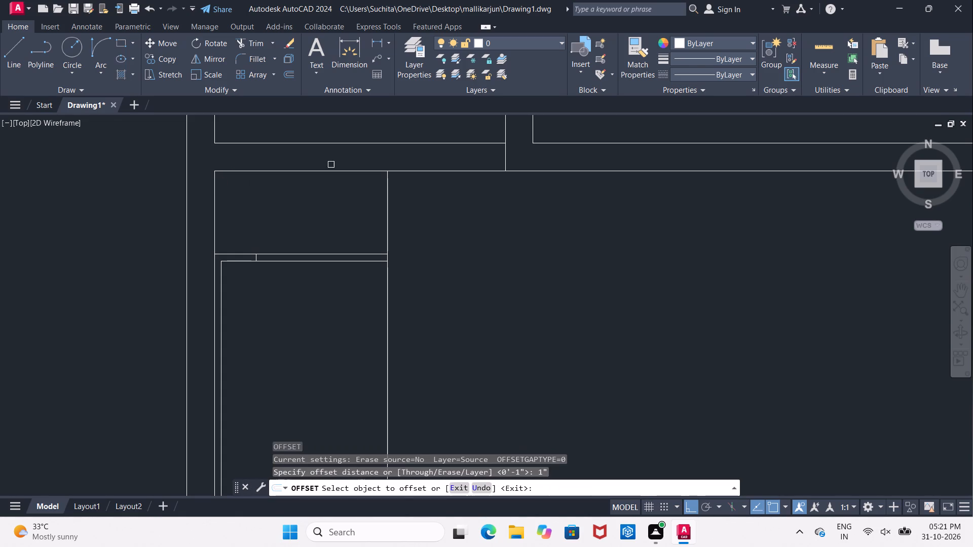
click(308, 171)
click(307, 193)
click(215, 210)
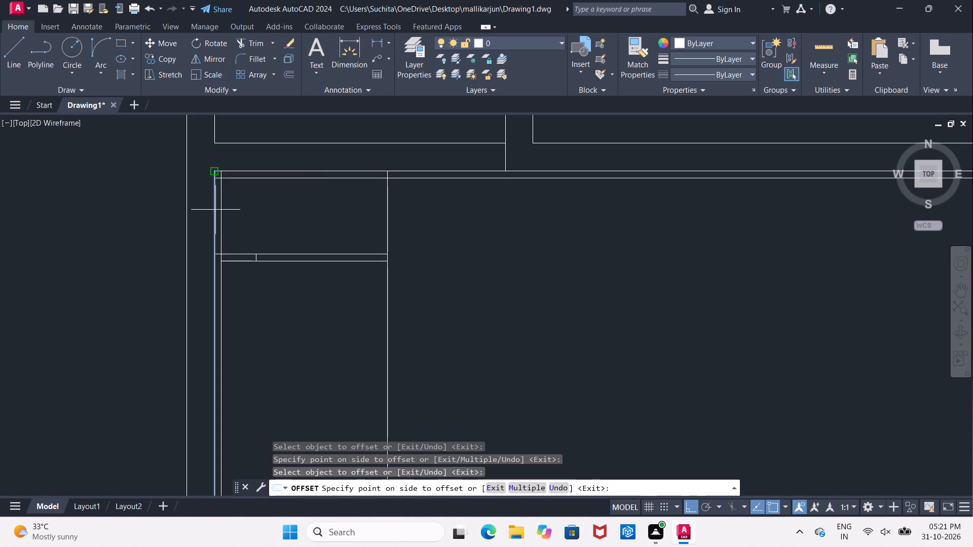
click(223, 212)
key(Escape)
Trim the overlapping line ends around the corner unit and the gap below it, leaving its outline separate from the long rectangle.
text(TR)
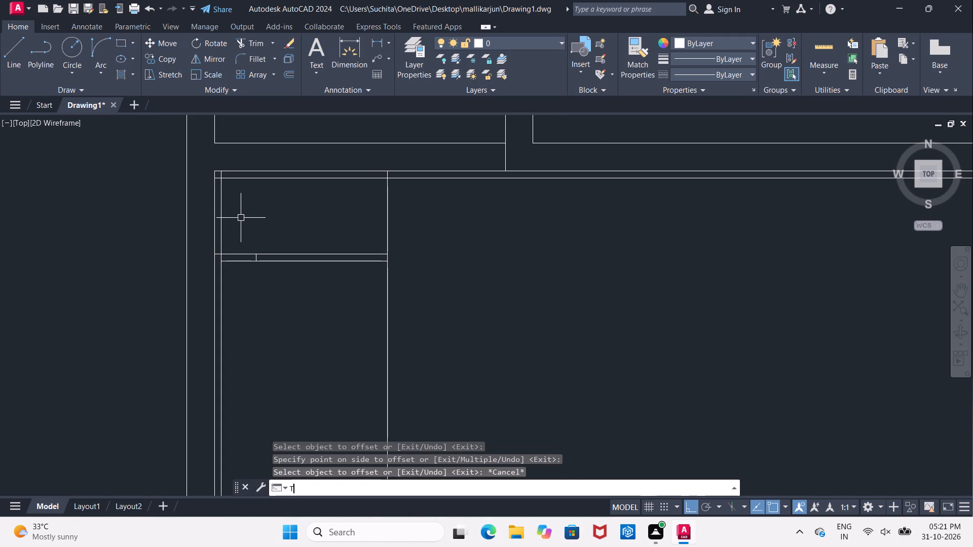
key(space)
key(space)
scroll(224, 251, up, 2)
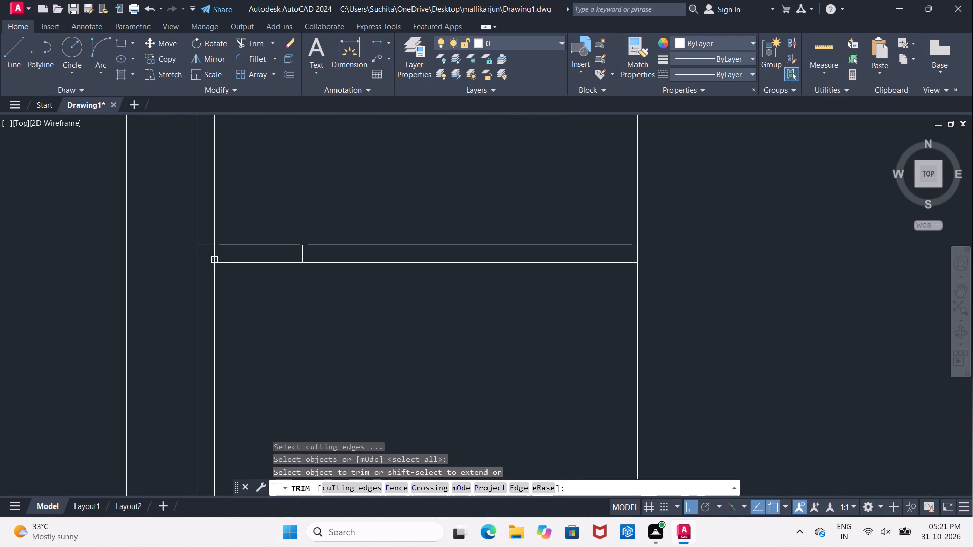
click(206, 244)
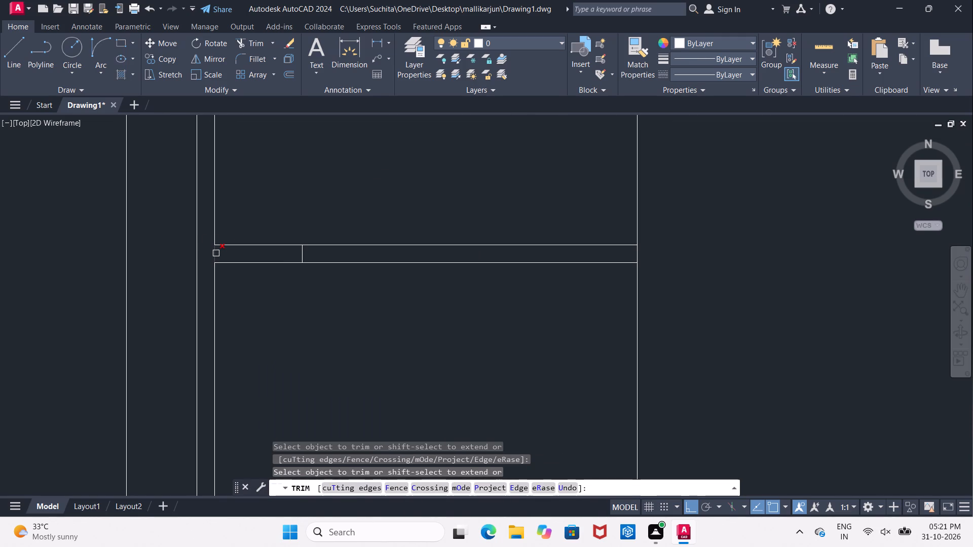
scroll(224, 237, down, 2)
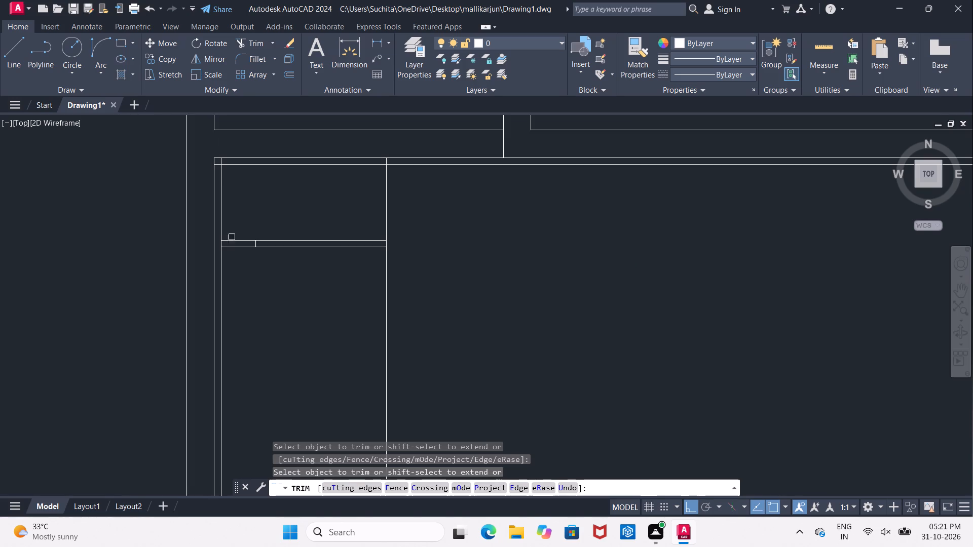
scroll(217, 172, up, 2)
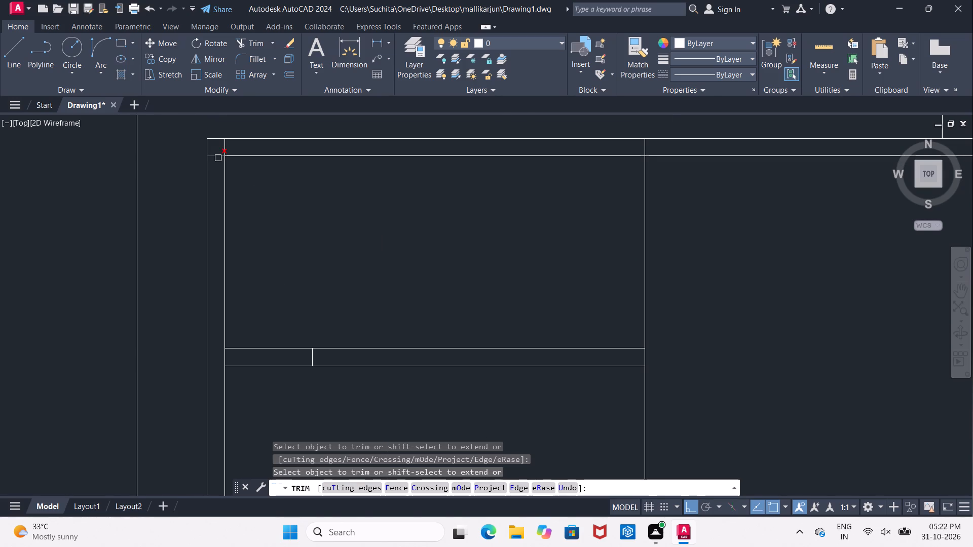
click(218, 158)
click(224, 149)
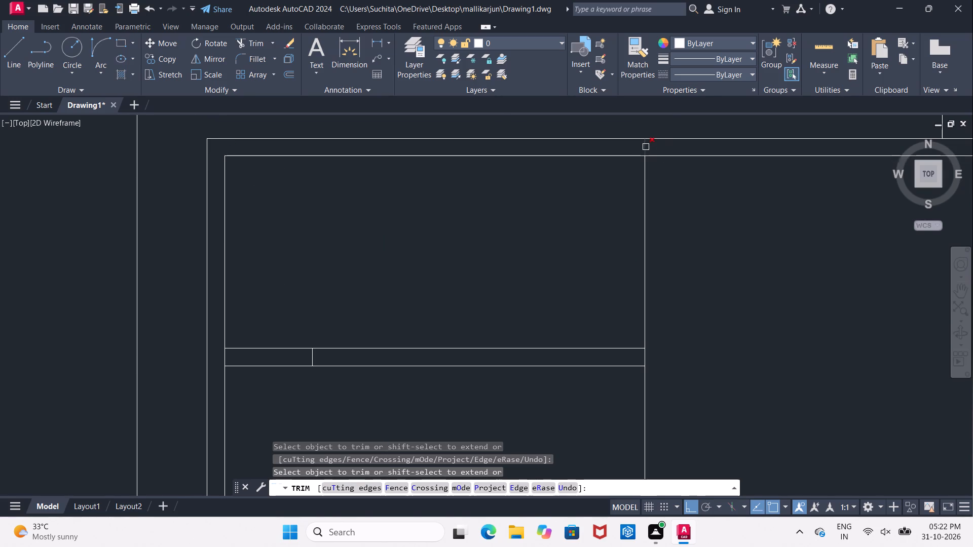
click(645, 146)
click(658, 154)
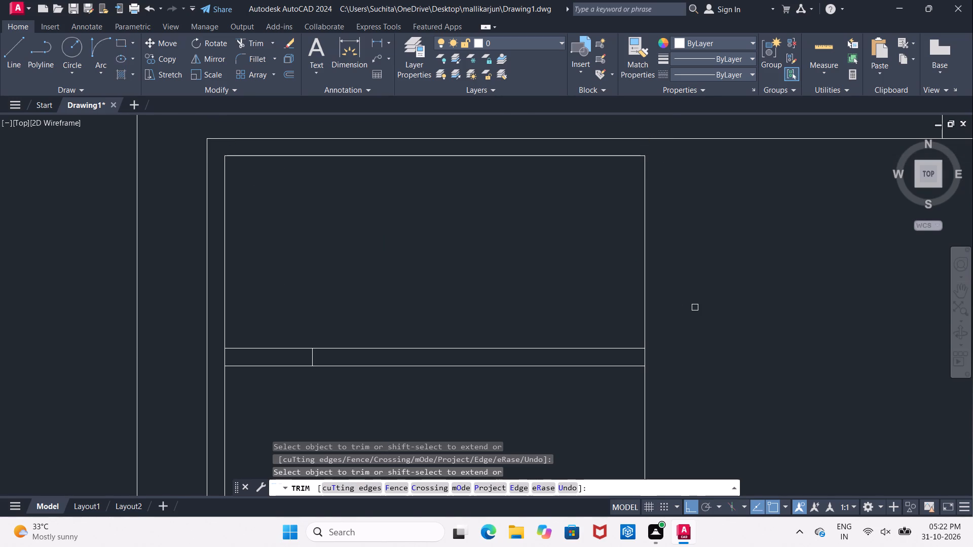
click(644, 359)
key(Escape)
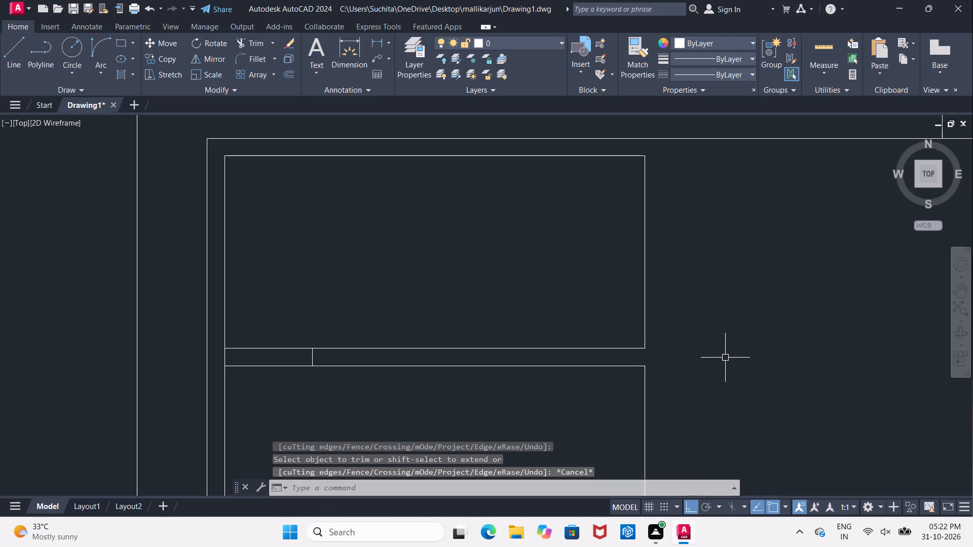
Extend the corner unit's bottom edge to the room's left wall line.
key(e)
key(x)
key(space)
key(space)
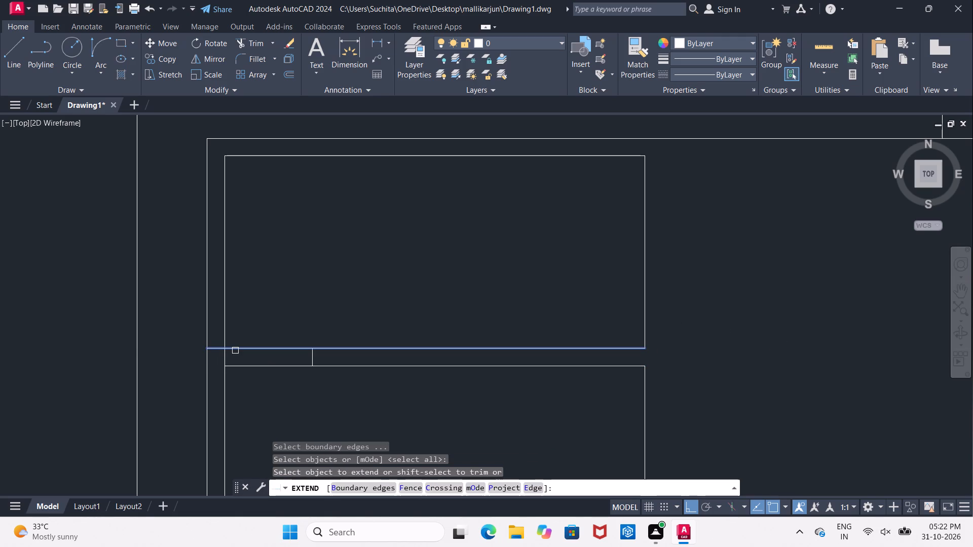
click(235, 350)
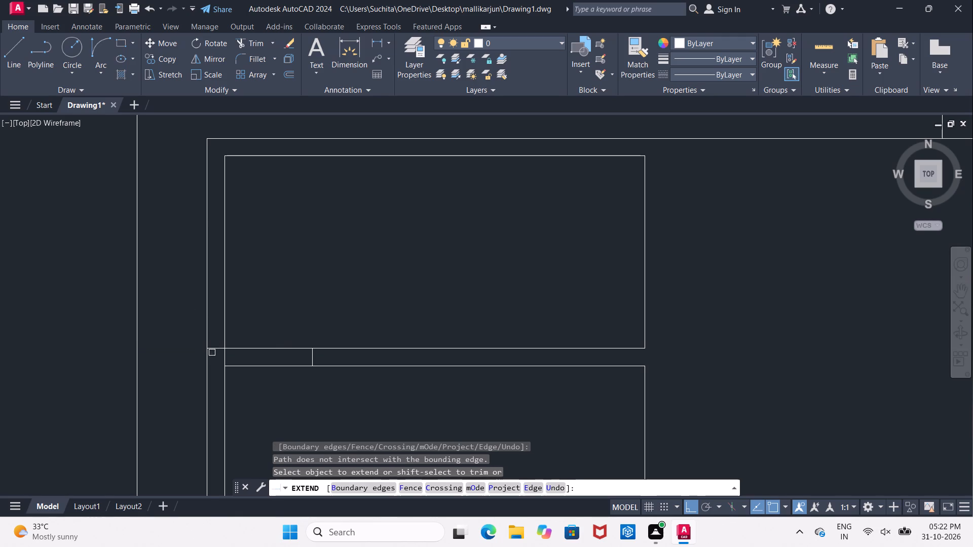
scroll(212, 353, down, 2)
scroll(589, 304, down, 1)
key(Escape)
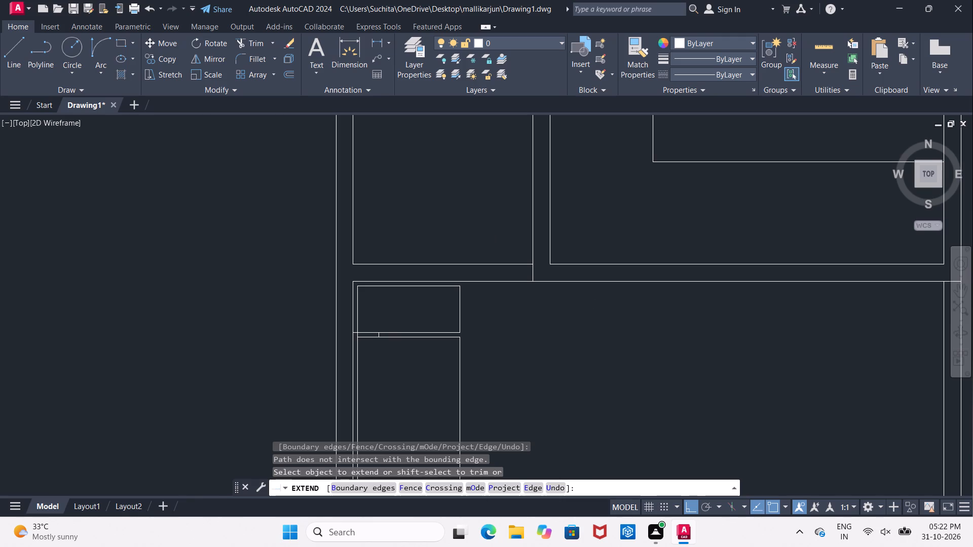
Save the drawing.
scroll(568, 326, down, 1)
middle_drag(567, 327, 348, 231)
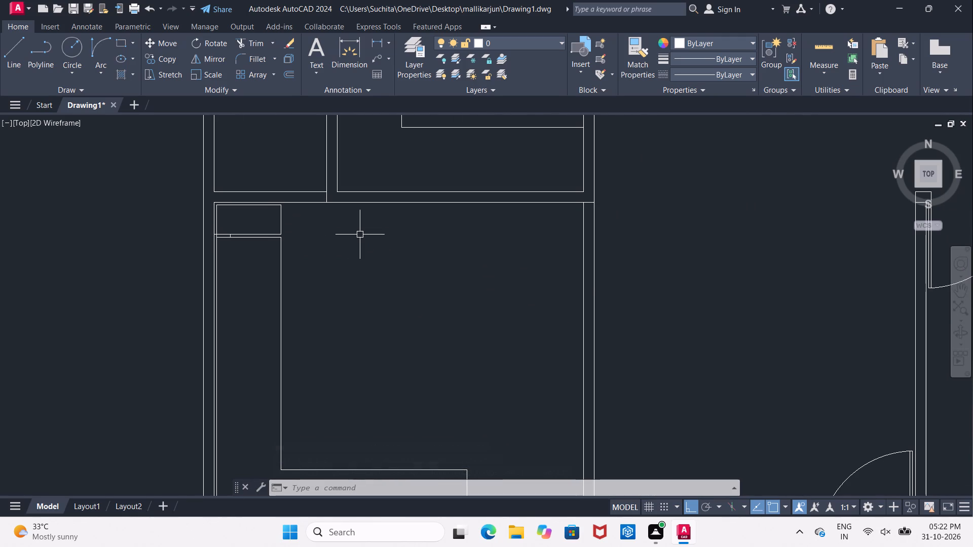
scroll(343, 231, down, 2)
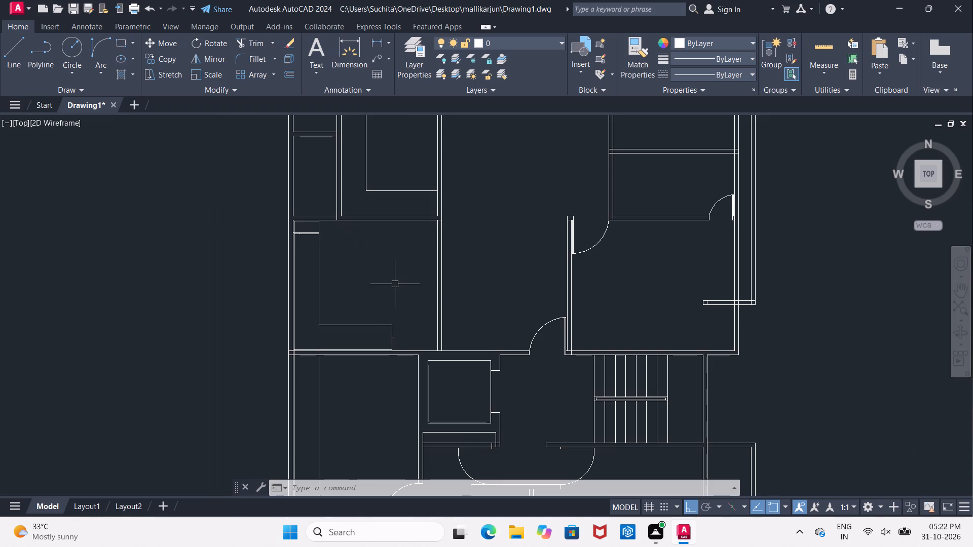
key(ctrl+s)
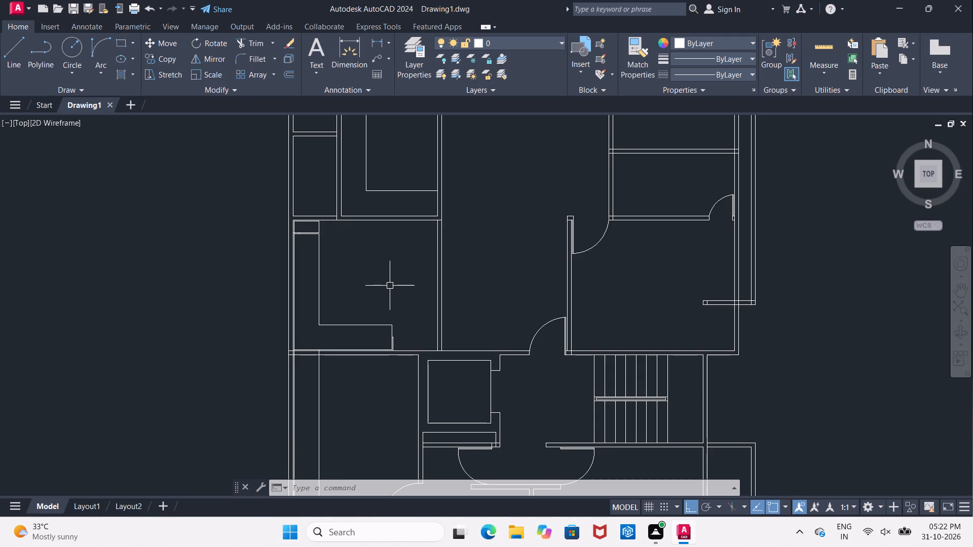
key(Escape)
Erase the long vertical line running beside the left outer wall through the rooms below the L-shaped counter room.
scroll(398, 294, up, 2)
middle_drag(396, 294, 396, 268)
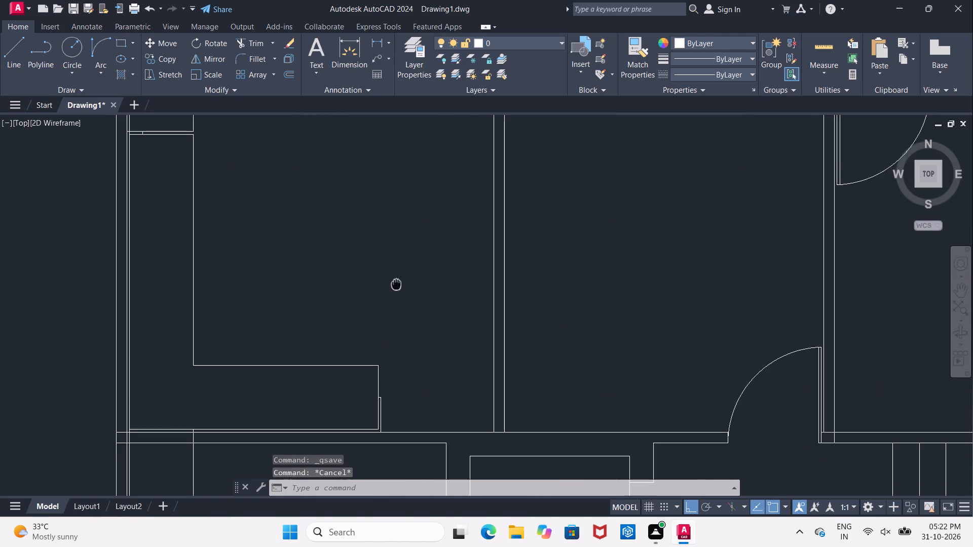
middle_drag(396, 268, 398, 193)
scroll(398, 192, down, 2)
scroll(287, 251, up, 3)
scroll(418, 280, down, 4)
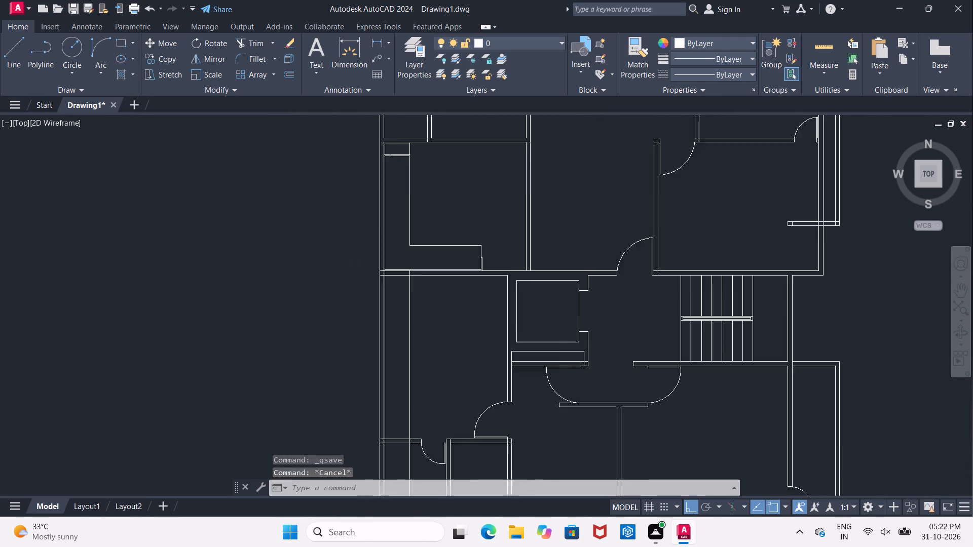
click(411, 328)
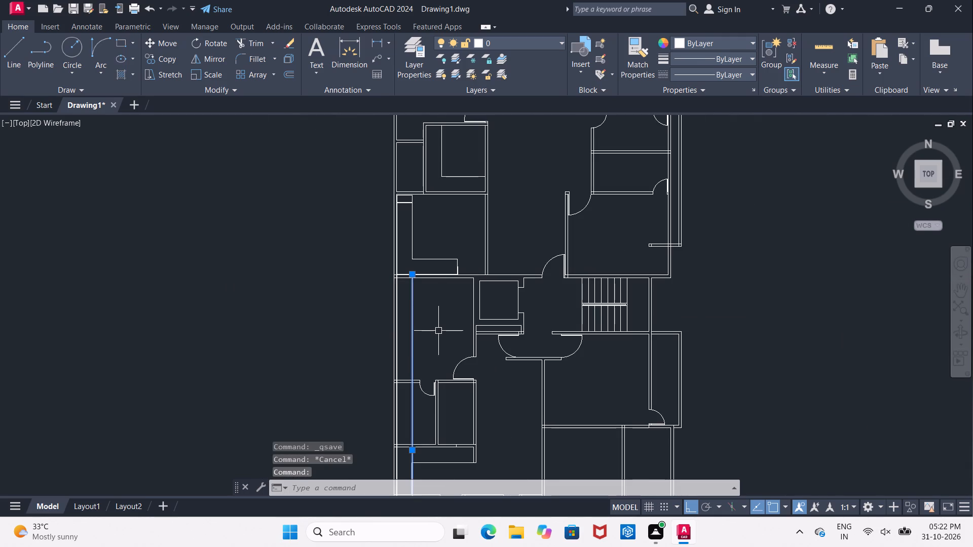
key(Delete)
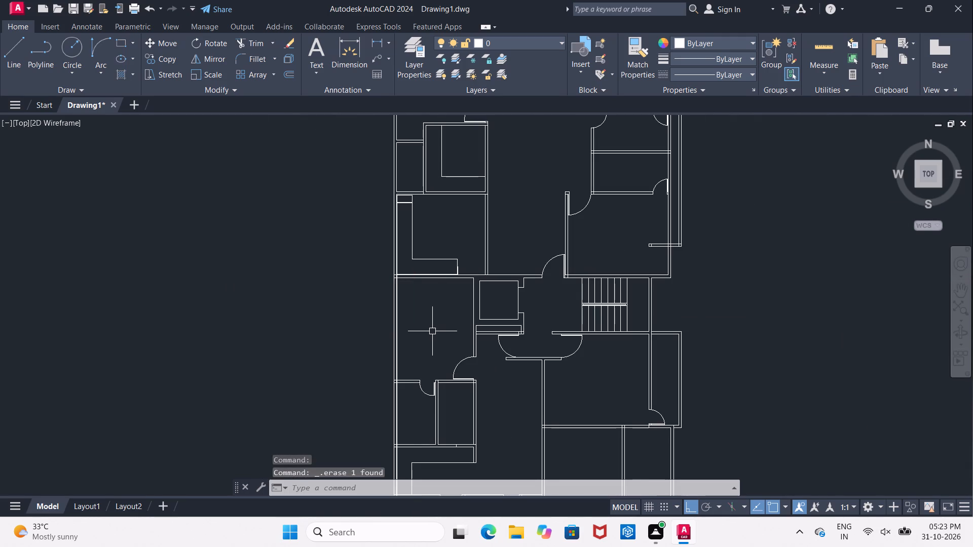
Erase the inner line of the partition wall between the L-shaped counter room and the central hall.
scroll(428, 333, down, 1)
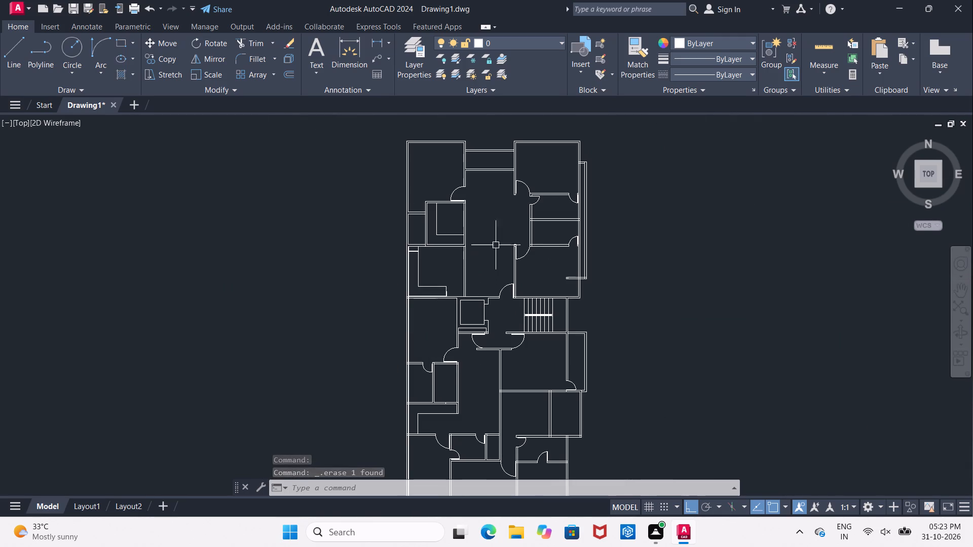
middle_drag(515, 236, 492, 247)
scroll(488, 239, up, 1)
scroll(445, 275, up, 2)
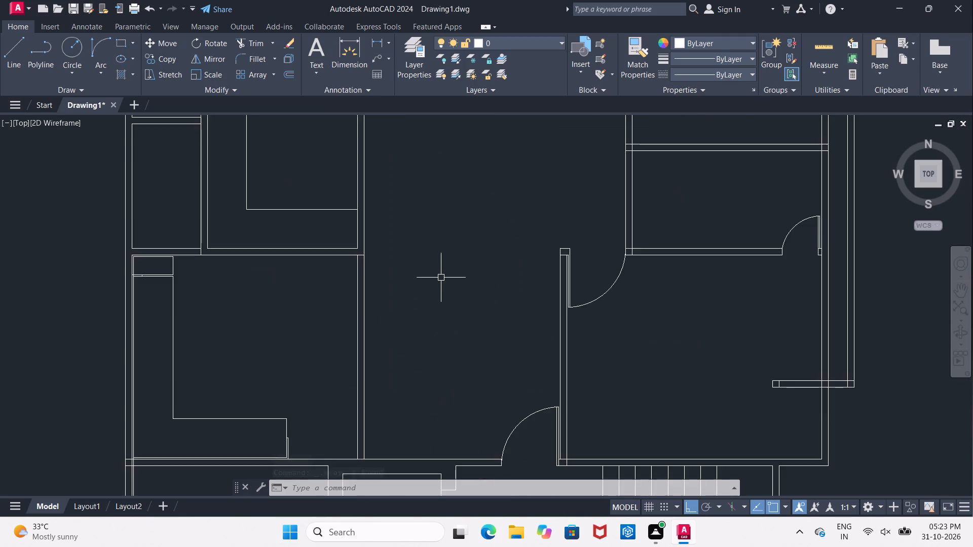
scroll(438, 278, up, 1)
text(TR)
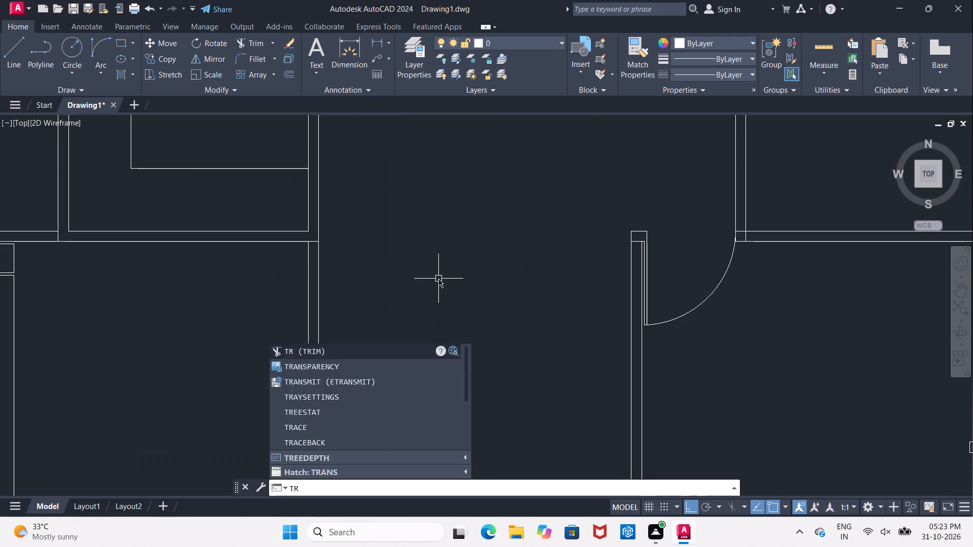
key(space)
key(space)
click(308, 285)
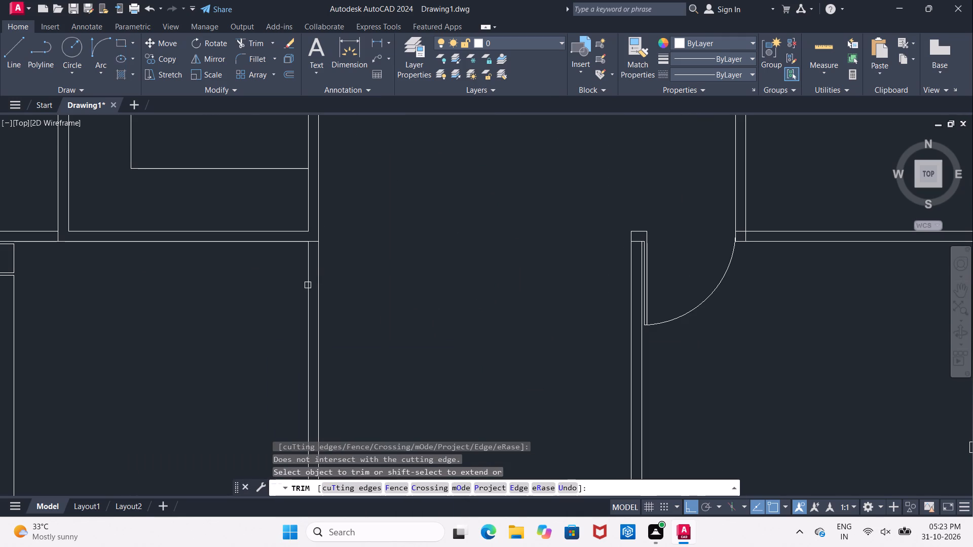
key(Escape)
click(308, 285)
key(Delete)
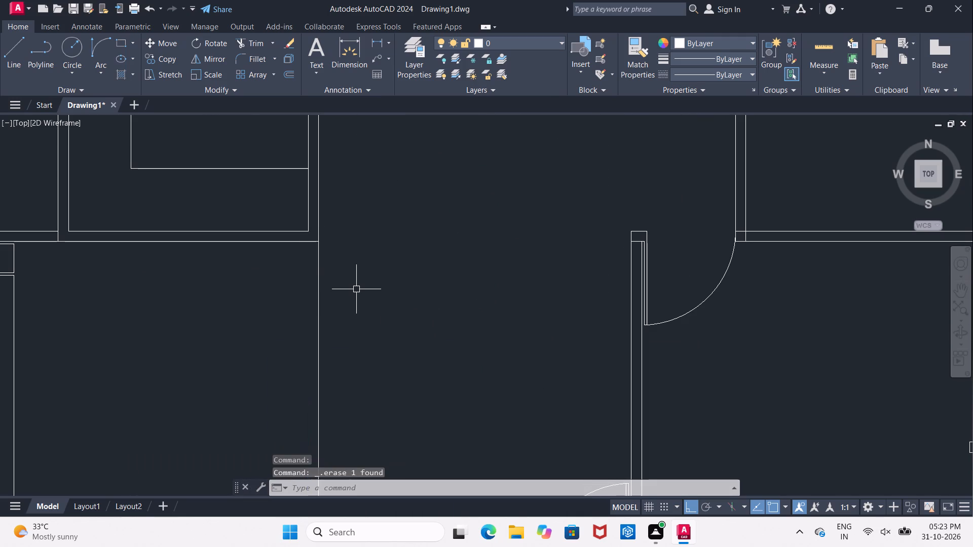
Trim away the remaining line of that partition wall below the upper room's corner, opening the counter room to the hall.
text(TR)
key(space)
key(space)
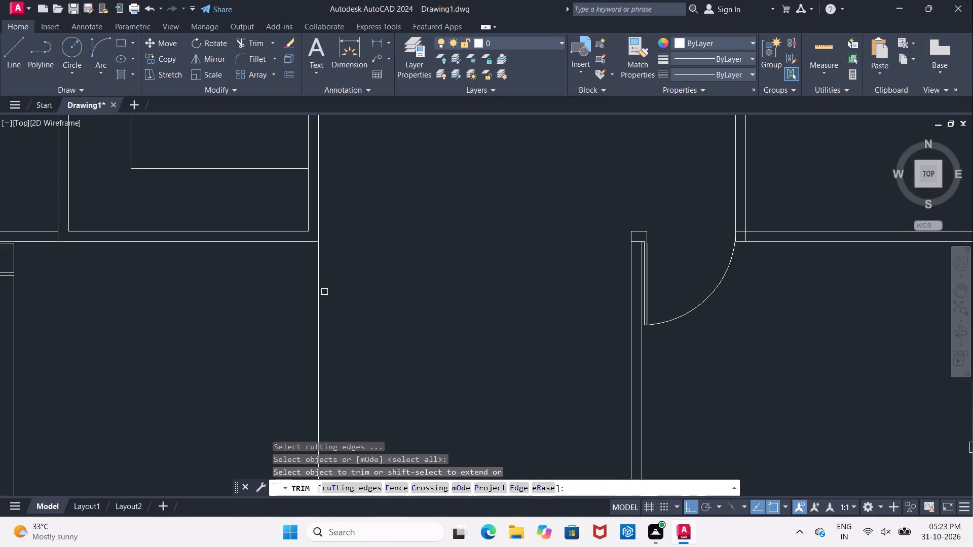
click(319, 292)
scroll(319, 292, down, 3)
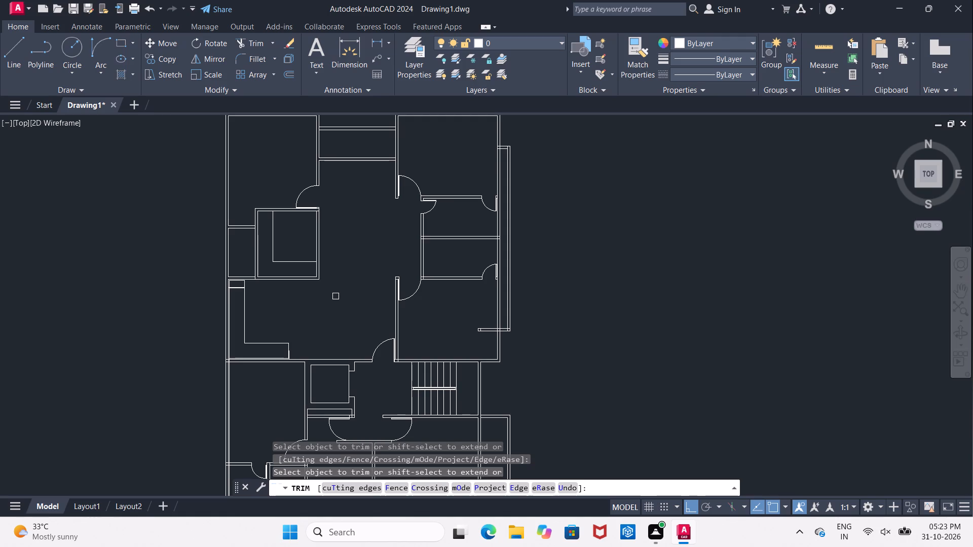
middle_drag(341, 295, 343, 235)
scroll(341, 295, down, 1)
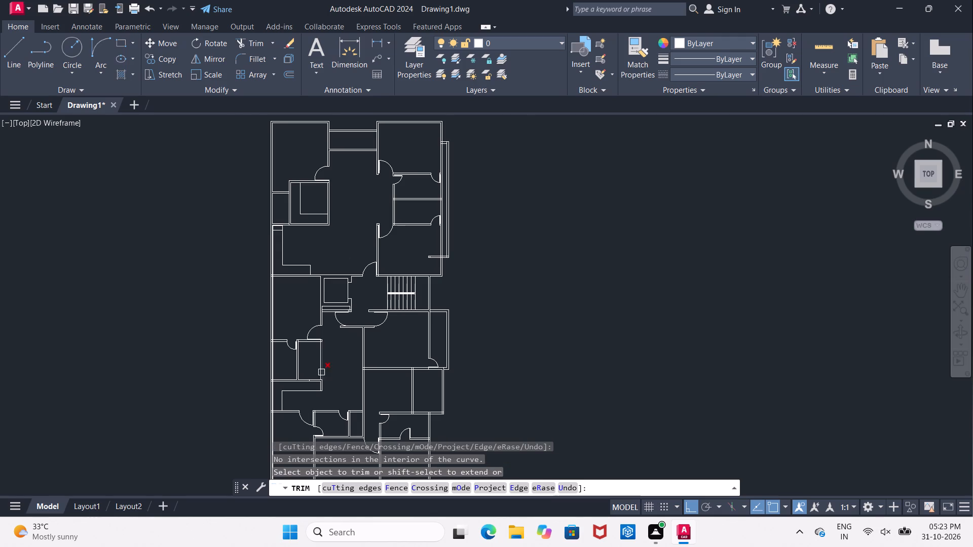
scroll(321, 373, up, 1)
middle_drag(321, 357, 323, 298)
key(Escape)
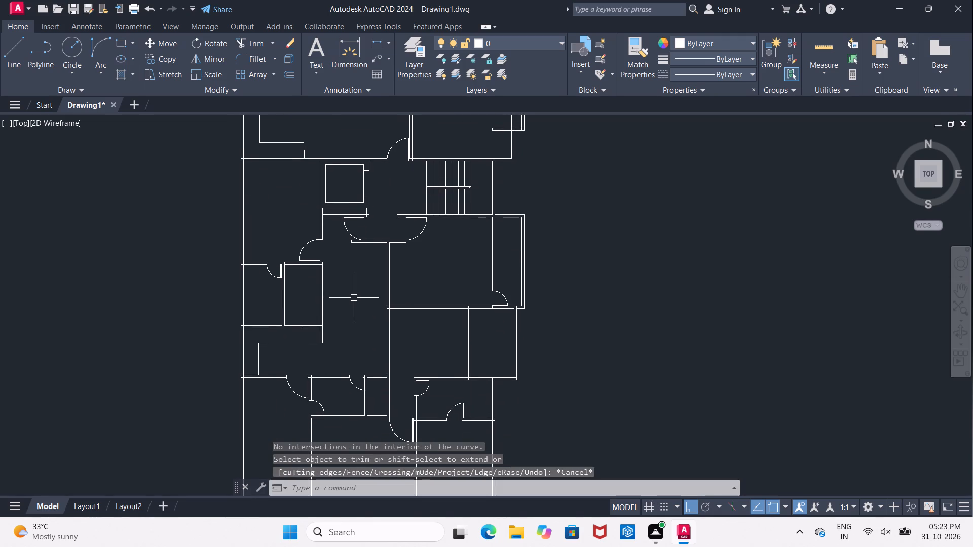
Offset the hall-side lines of the T-shaped wall's vertical stem and its adjoining horizontal arm 1" into the hall.
middle_drag(354, 298, 341, 266)
scroll(357, 247, up, 2)
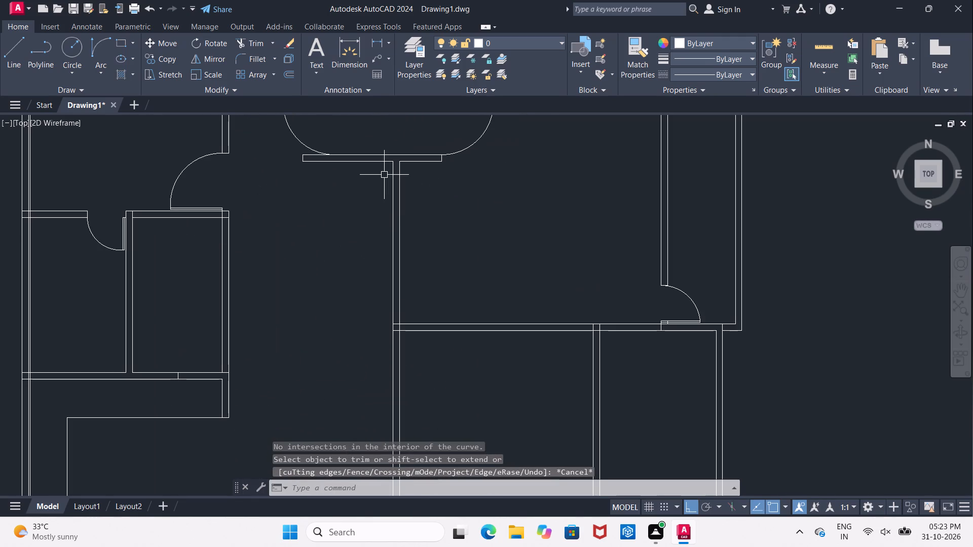
middle_drag(384, 172, 351, 225)
scroll(350, 225, up, 2)
middle_drag(347, 226, 317, 236)
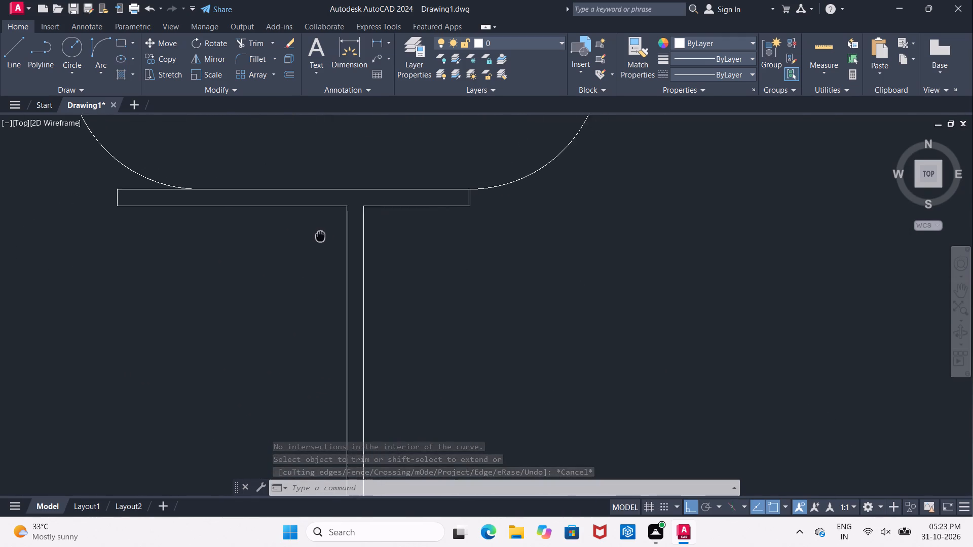
middle_drag(317, 236, 316, 236)
key(Escape)
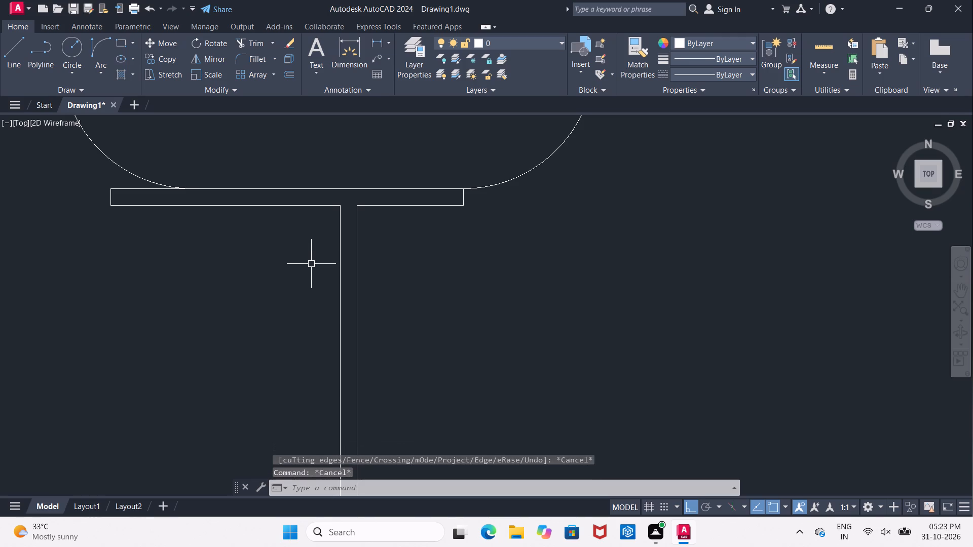
key(o)
key(Return)
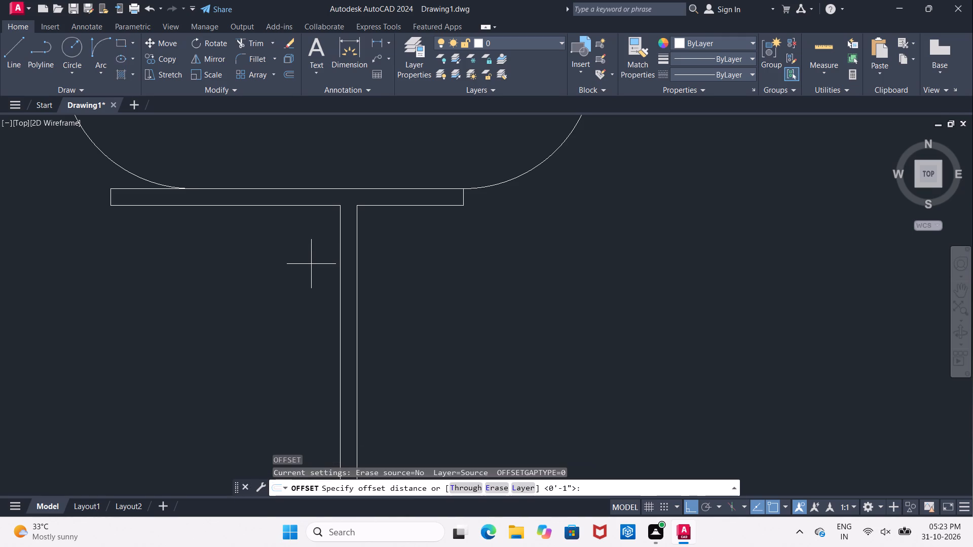
text(1")
key(Return)
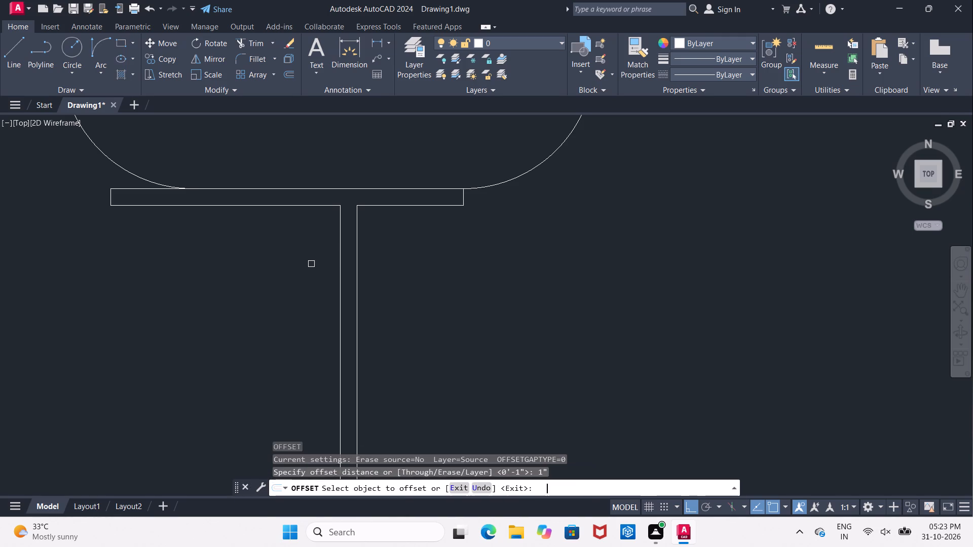
click(339, 295)
click(266, 301)
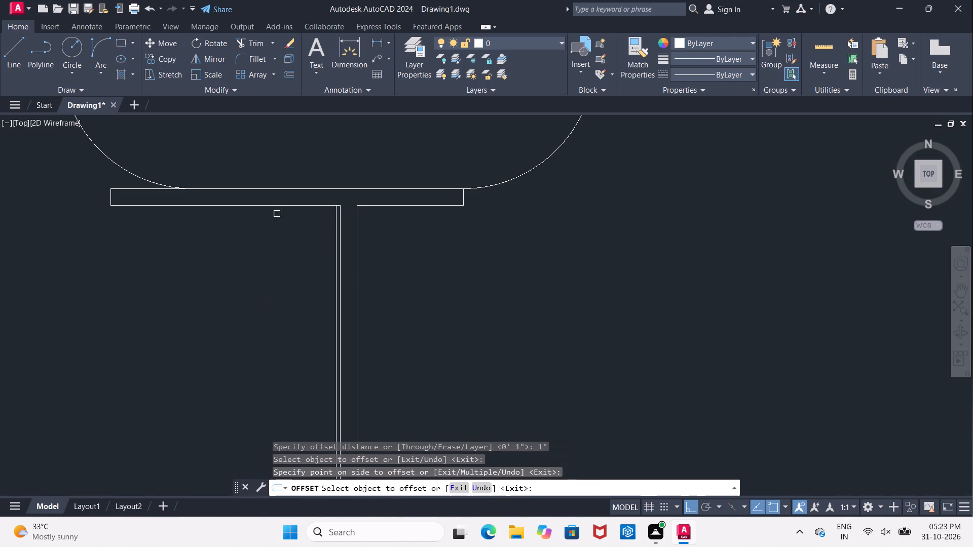
click(277, 206)
click(273, 250)
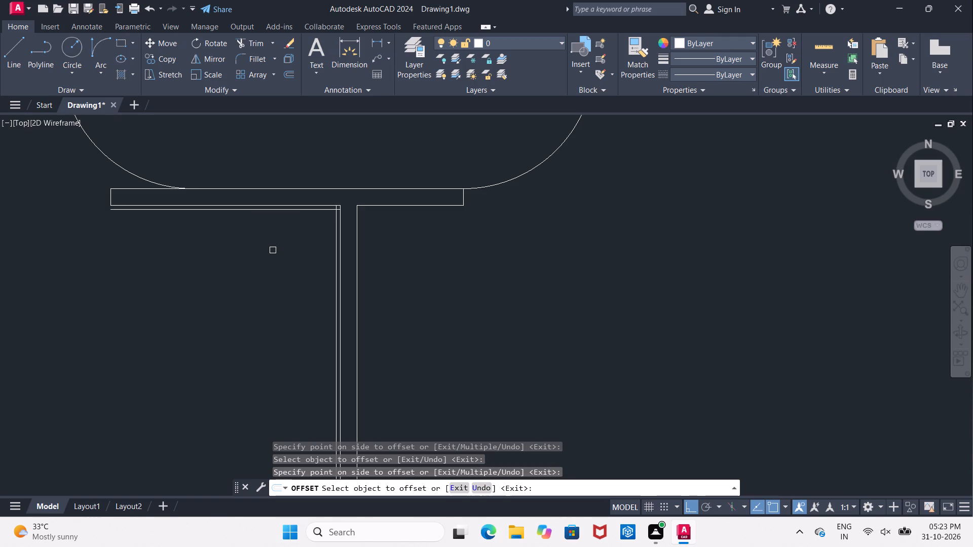
key(Return)
Offset the same vertical and horizontal wall lines 2' into the hall to form the counter's front edges.
key(Return)
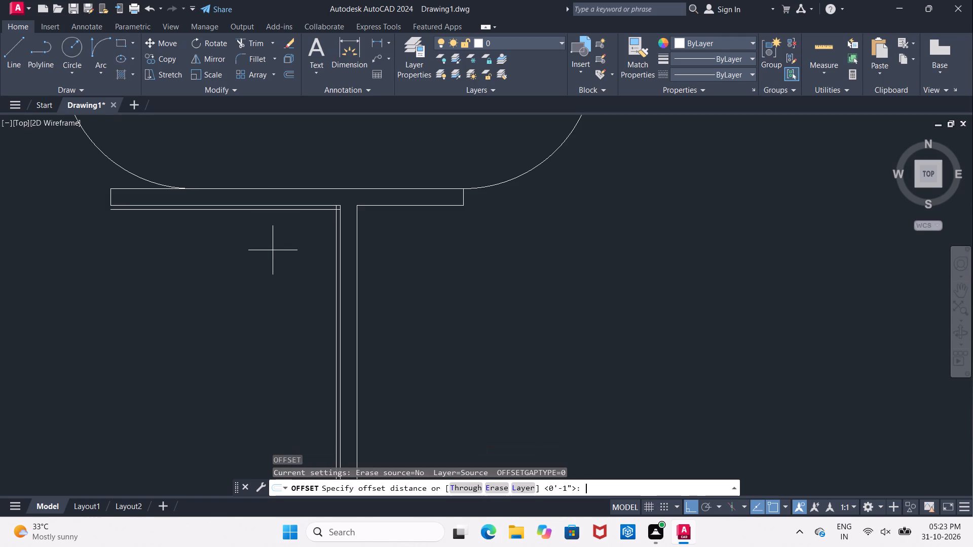
text(2')
key(Return)
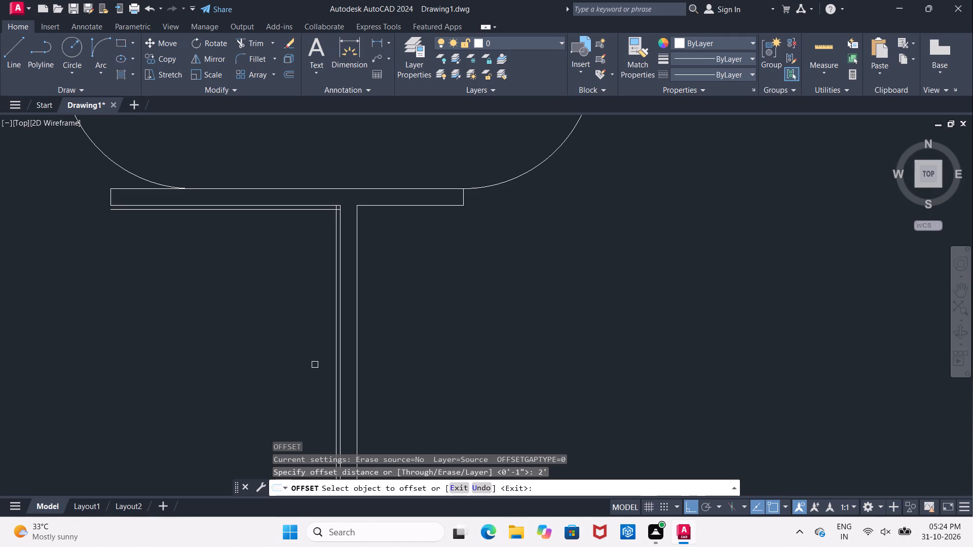
click(339, 330)
click(264, 321)
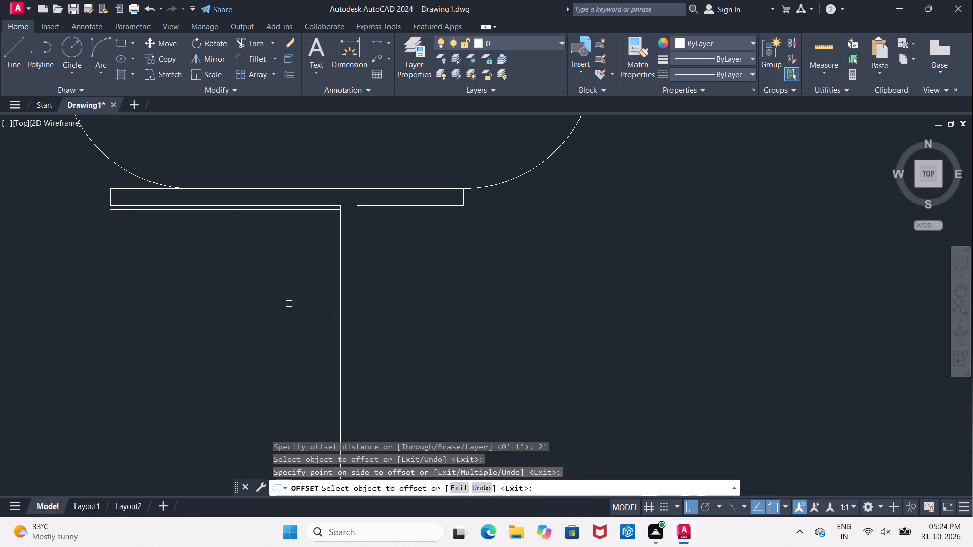
click(251, 206)
click(271, 262)
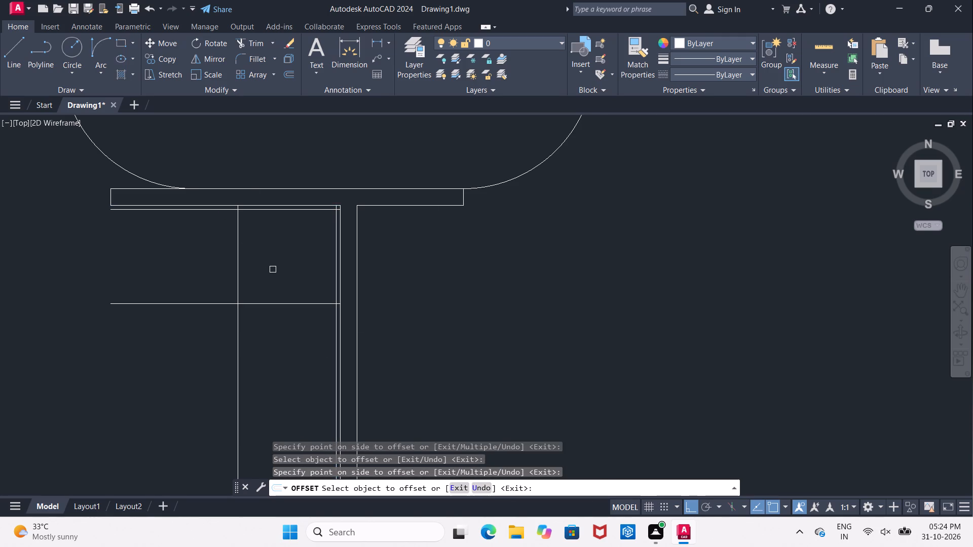
key(Escape)
Trim the vertical 2' offset line between the horizontal 1" and 2' offset lines.
key(t)
text(R)
key(space)
key(space)
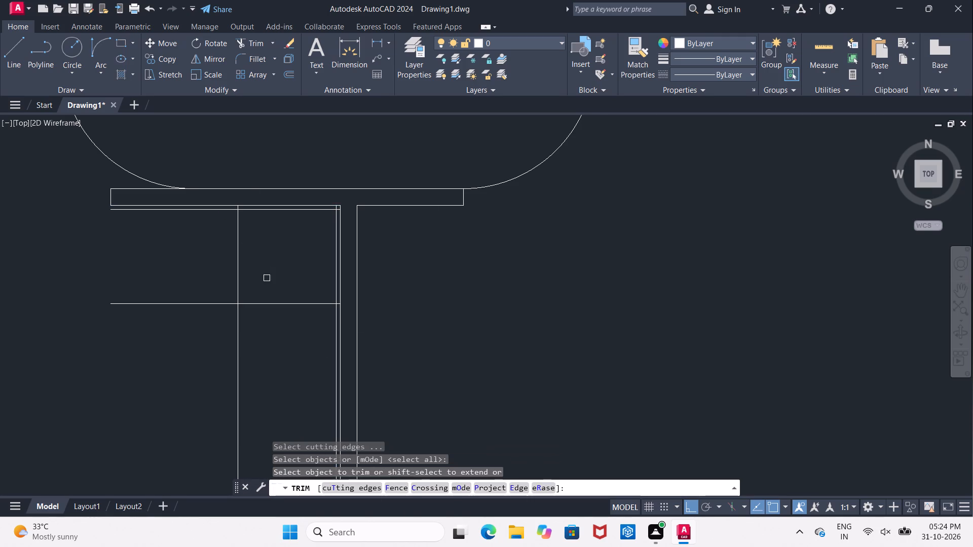
click(238, 272)
key(Escape)
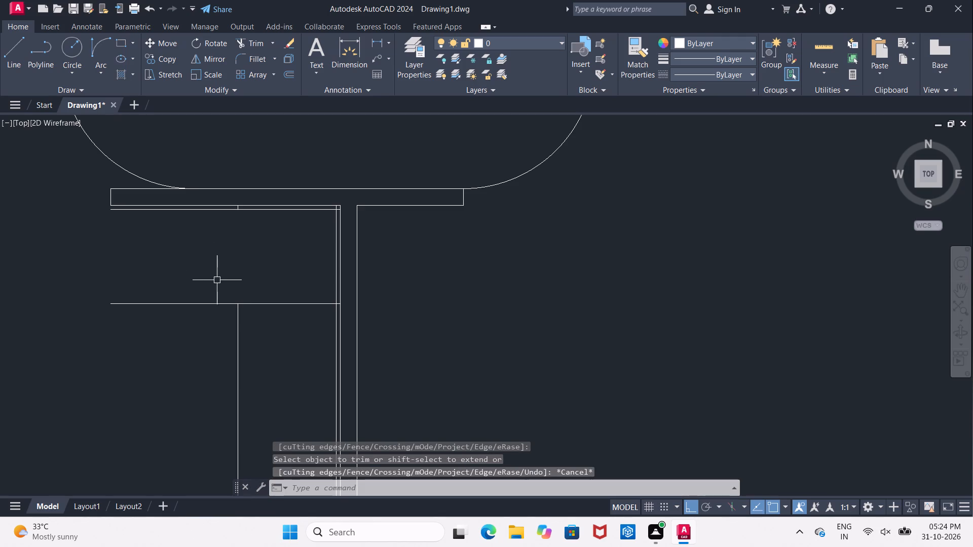
Draw a vertical line closing the counter's free end, from the horizontal front edge up to the 1" gap line.
click(21, 56)
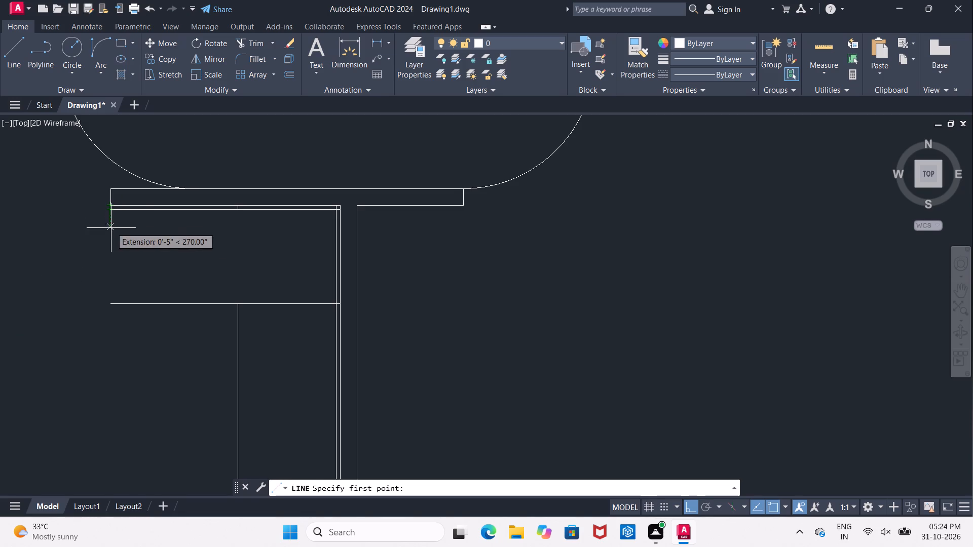
click(108, 301)
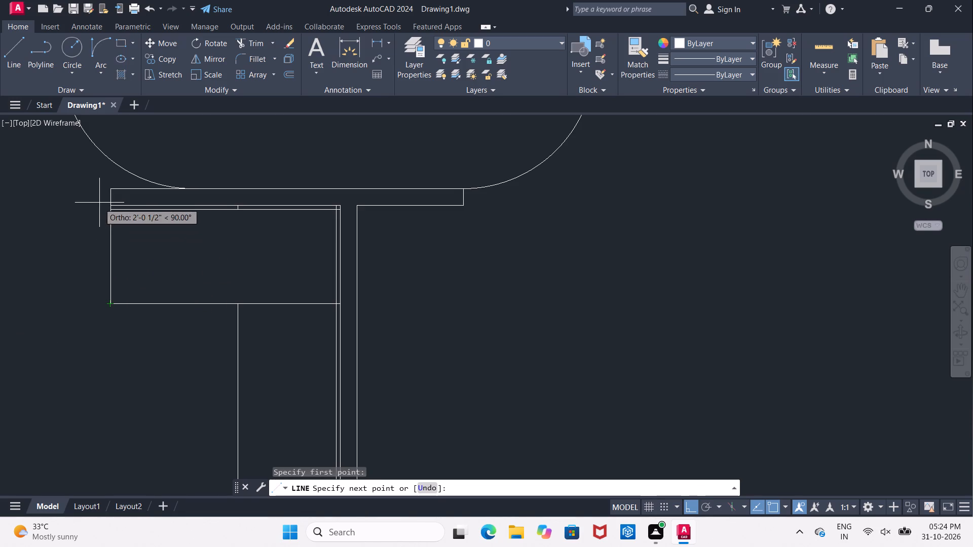
click(107, 211)
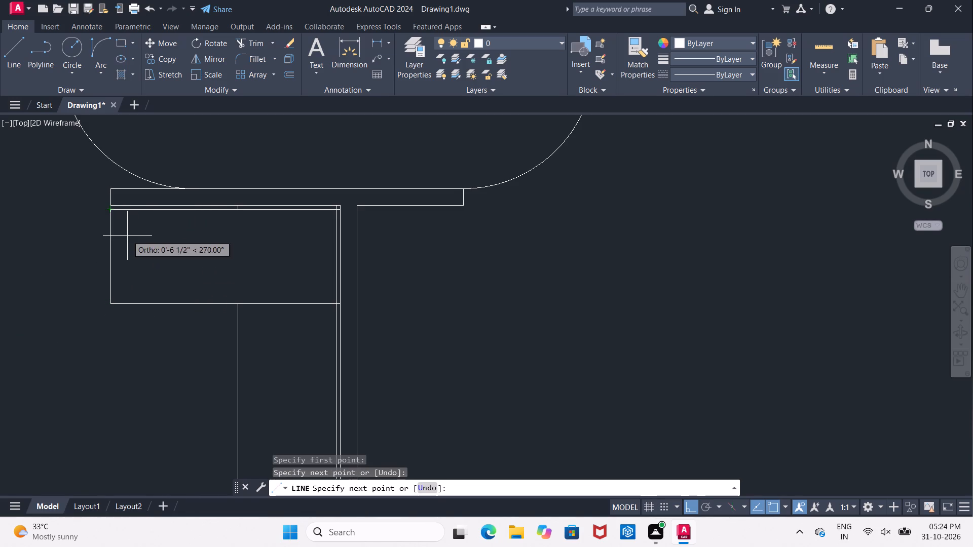
key(Escape)
Erase the short vertical stub left in the 1" gap above the counter.
scroll(179, 214, up, 1)
scroll(271, 205, up, 2)
click(271, 199)
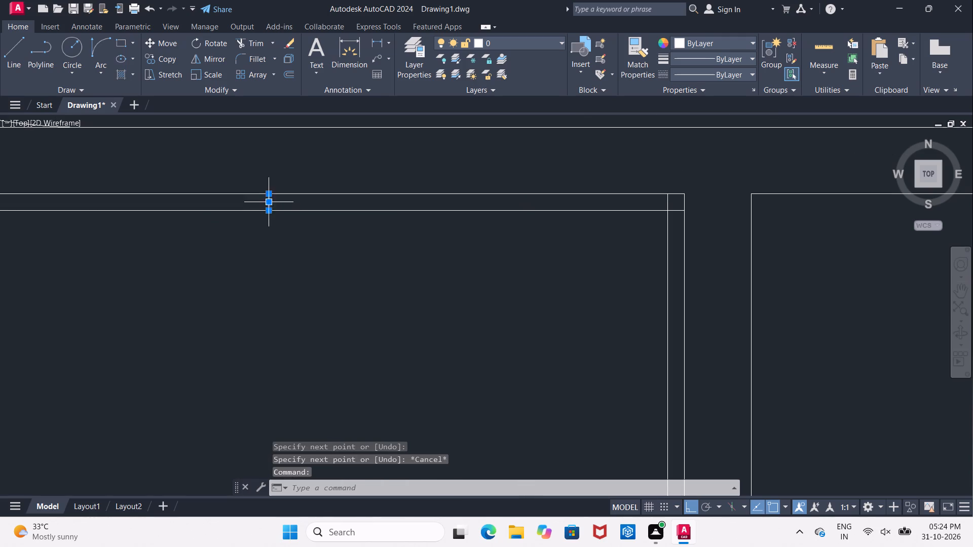
key(Delete)
Trim the horizontal front edge between the vertical front edge and the wall gap line to form the counter's L-shaped inner corner.
scroll(273, 228, down, 4)
scroll(229, 252, up, 1)
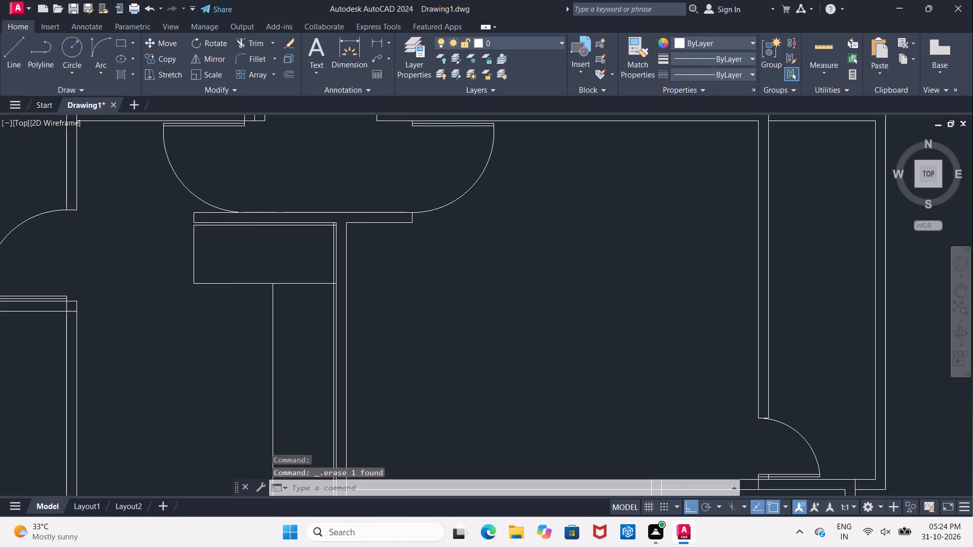
key(t)
text(R)
key(space)
key(space)
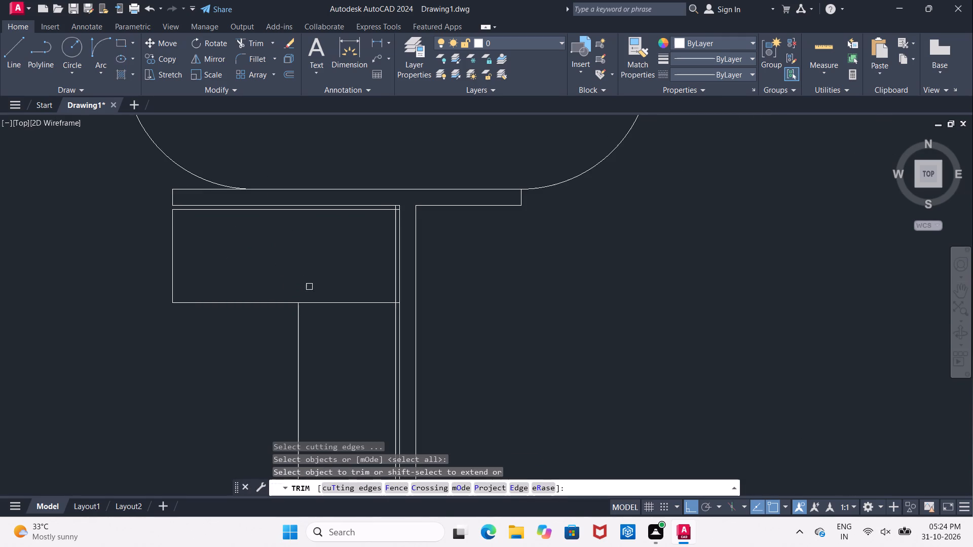
click(317, 302)
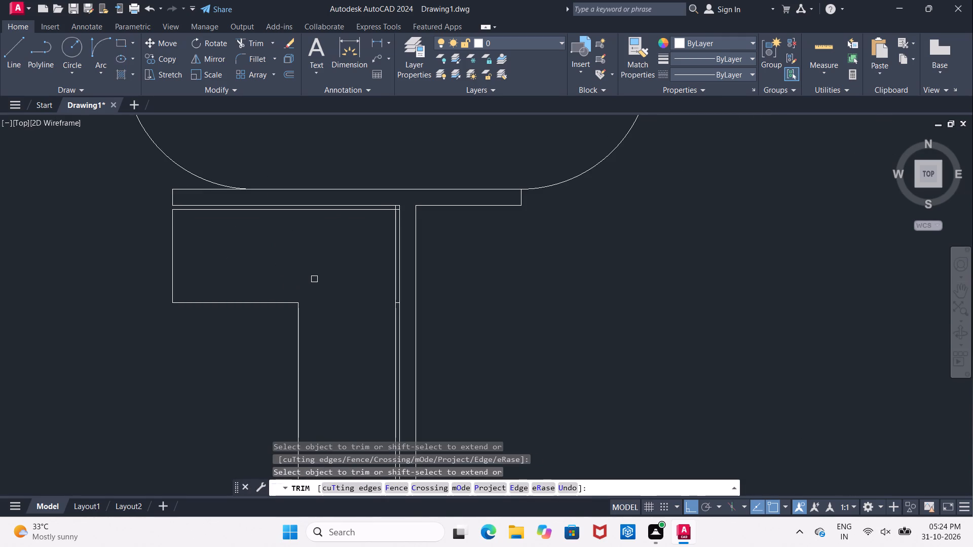
scroll(314, 279, down, 4)
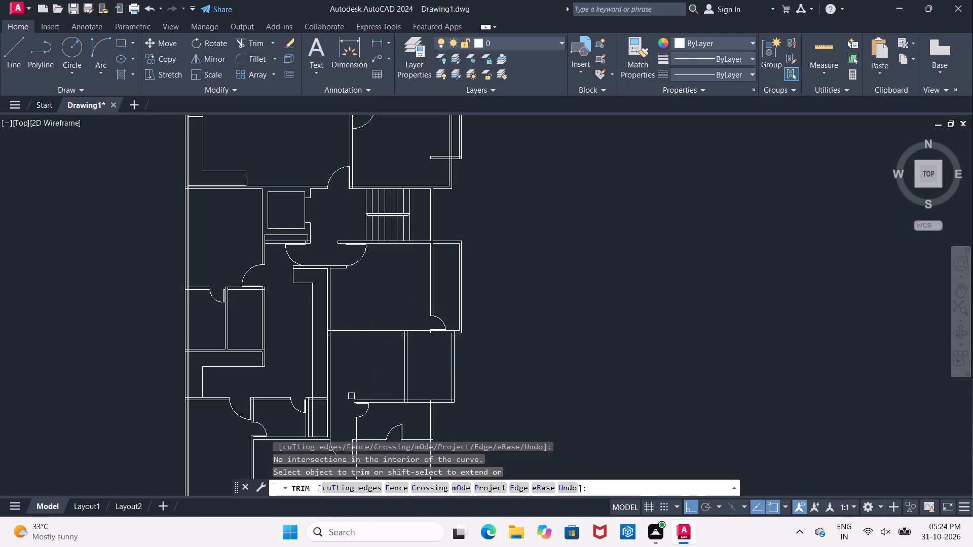
scroll(358, 333, up, 1)
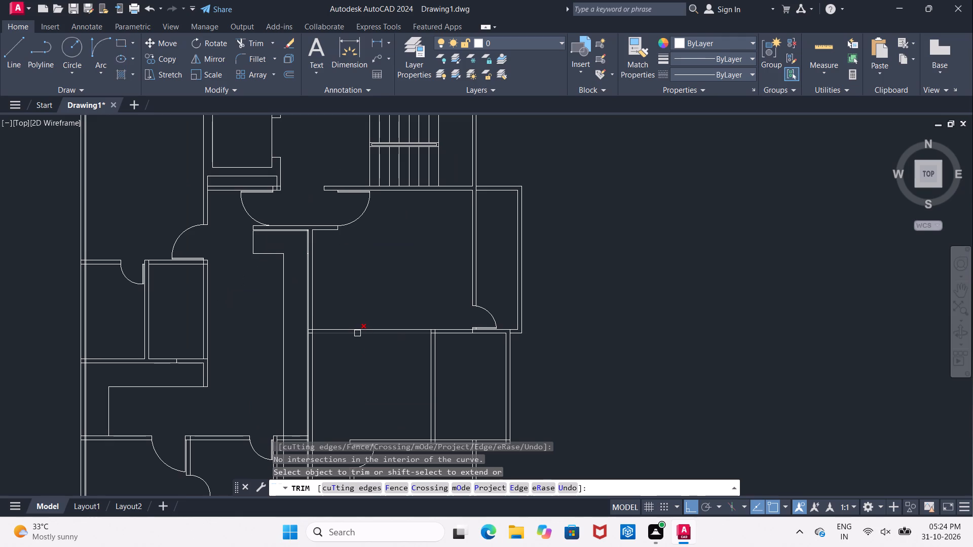
middle_drag(361, 304, 343, 256)
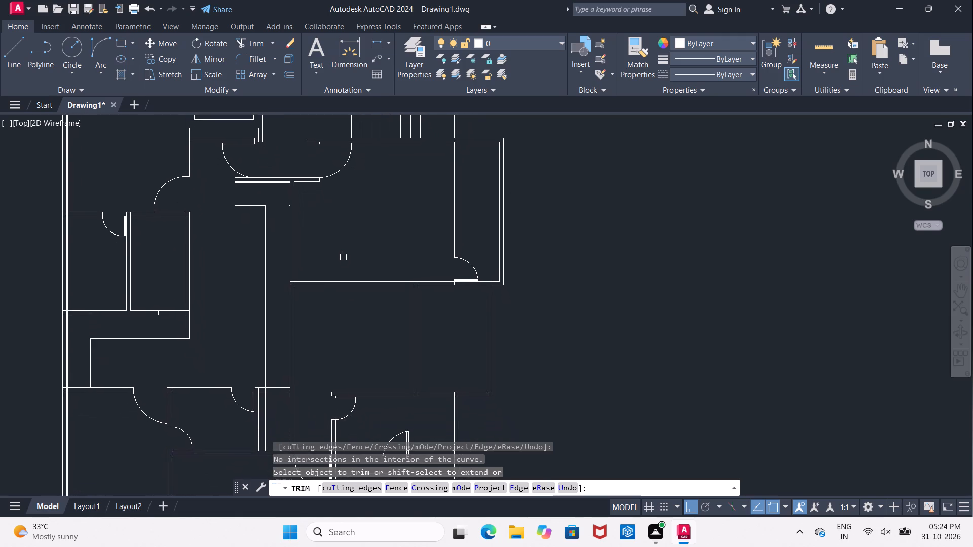
scroll(341, 257, down, 1)
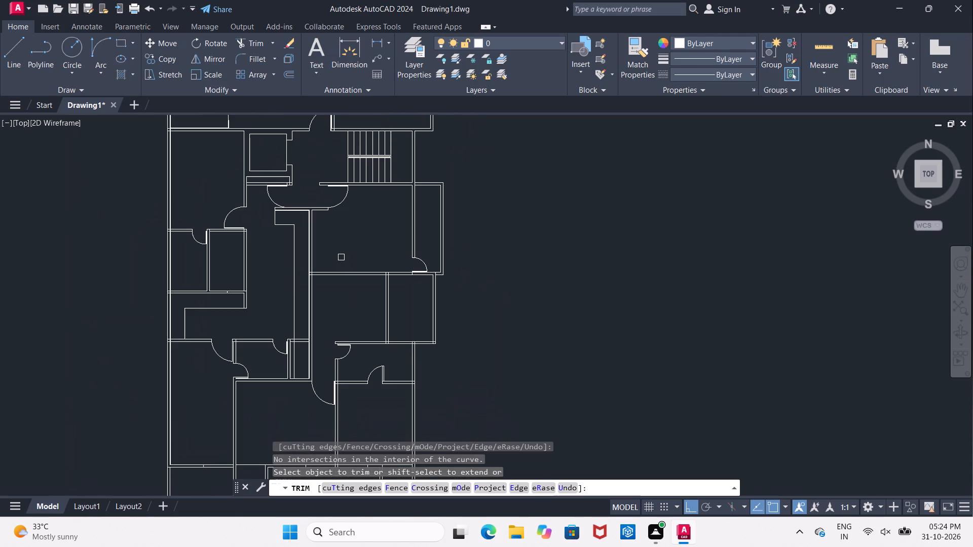
key(Escape)
Offset the counter's upper horizontal gap line 8' downward to mark the end of the long leg.
scroll(304, 236, up, 2)
scroll(256, 170, up, 2)
scroll(319, 232, down, 2)
key(Escape)
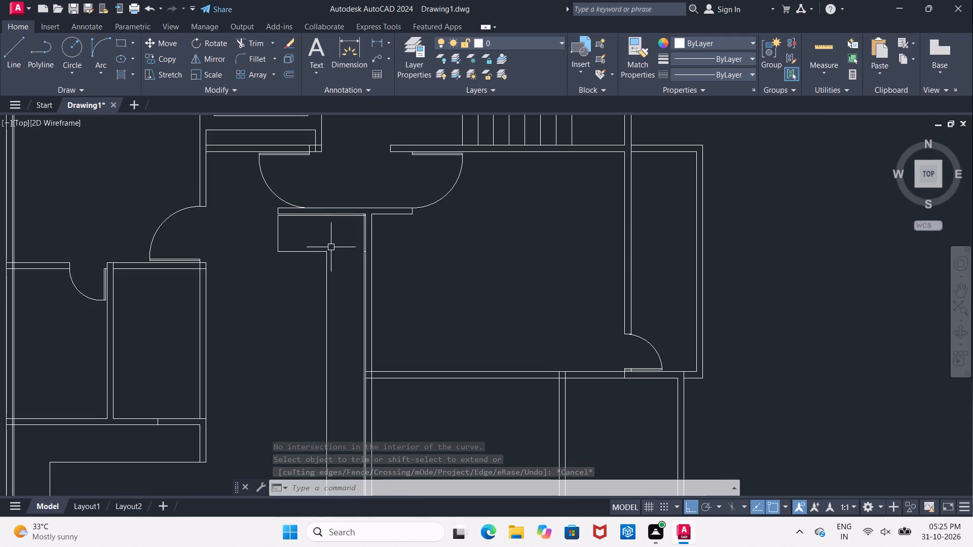
key(o)
key(Return)
text(8')
key(Return)
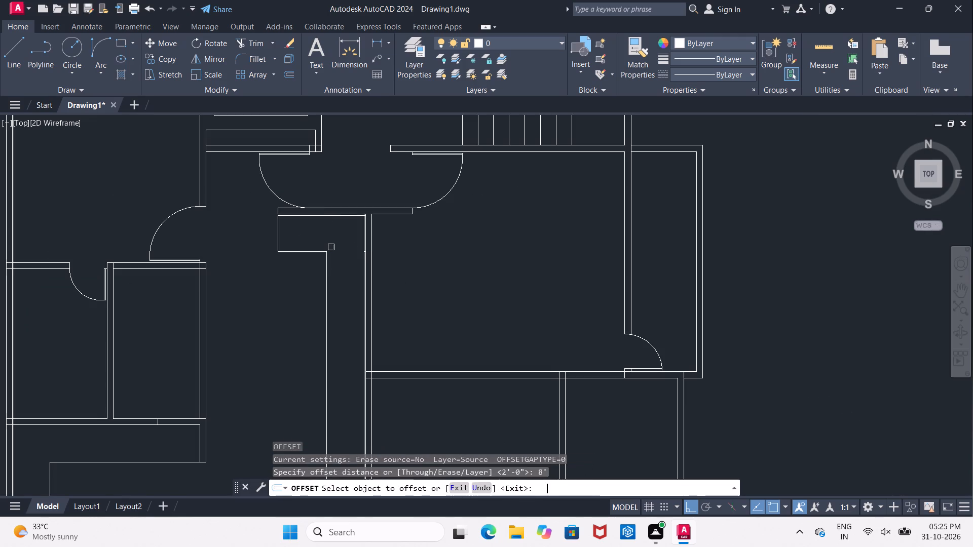
scroll(336, 216, up, 2)
click(330, 219)
scroll(334, 262, down, 2)
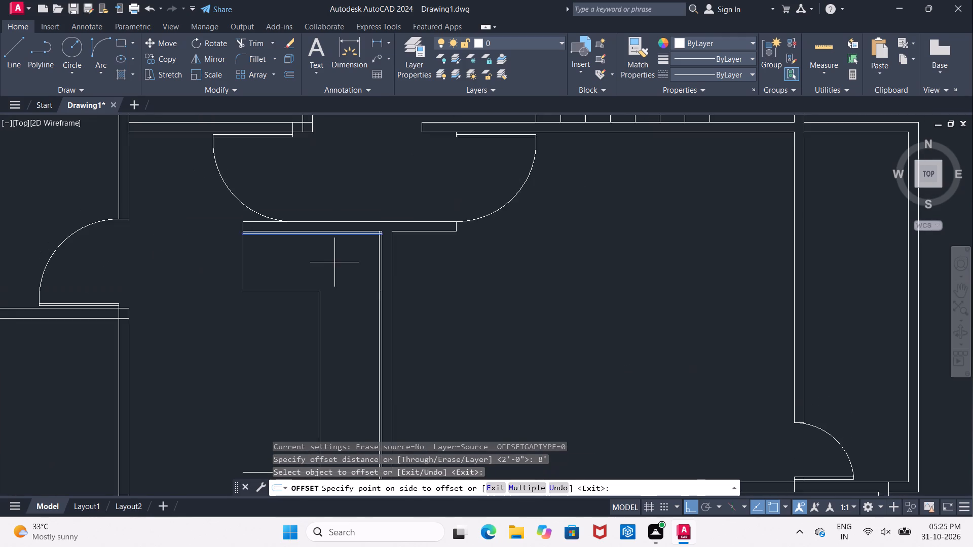
click(345, 325)
key(Escape)
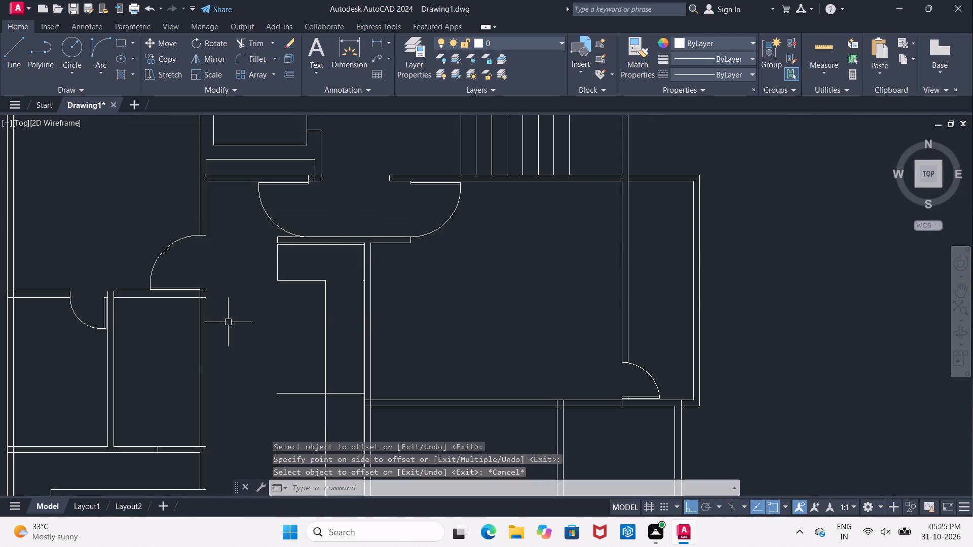
Trim the 8' end line beyond the counter's front edge and the vertical front edge below that end line.
text(TR)
key(space)
key(space)
click(294, 395)
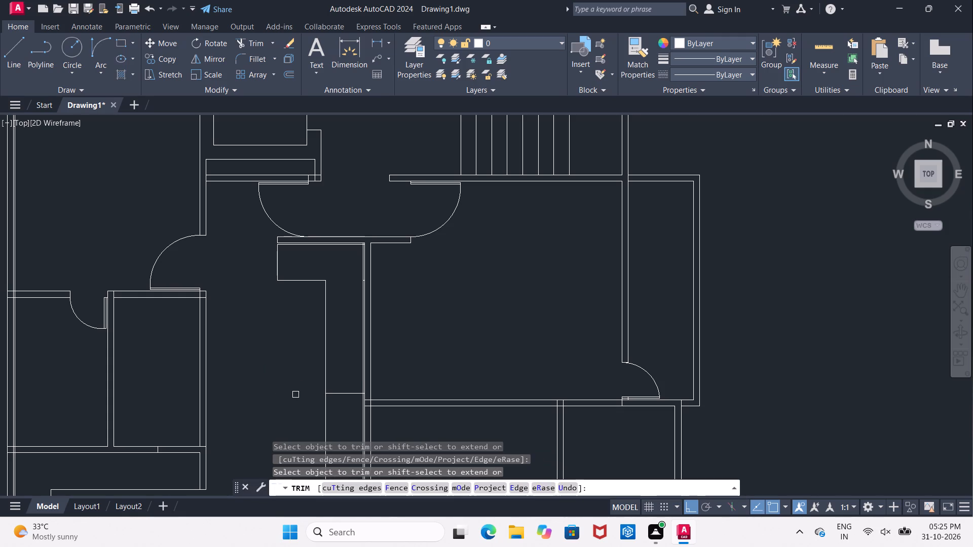
middle_drag(297, 380, 274, 292)
click(303, 338)
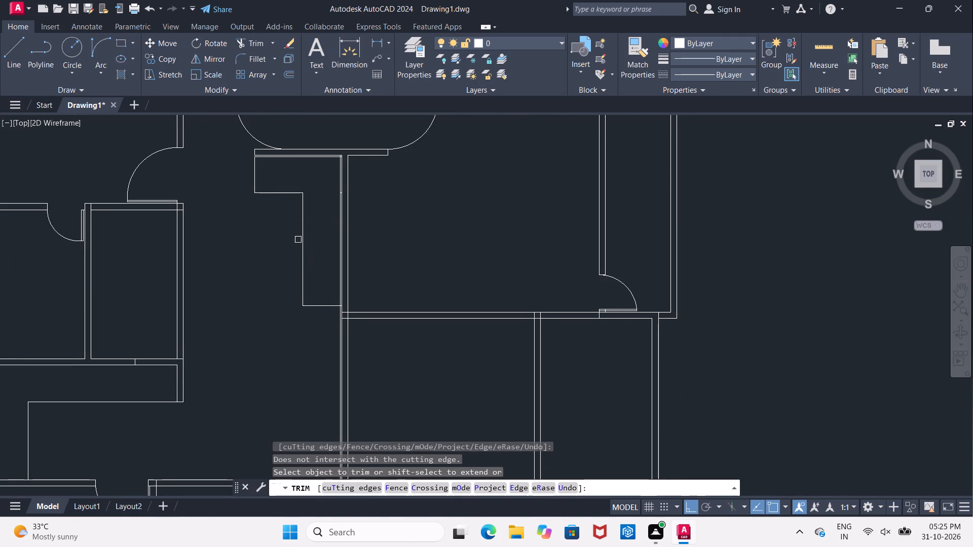
scroll(254, 133, up, 4)
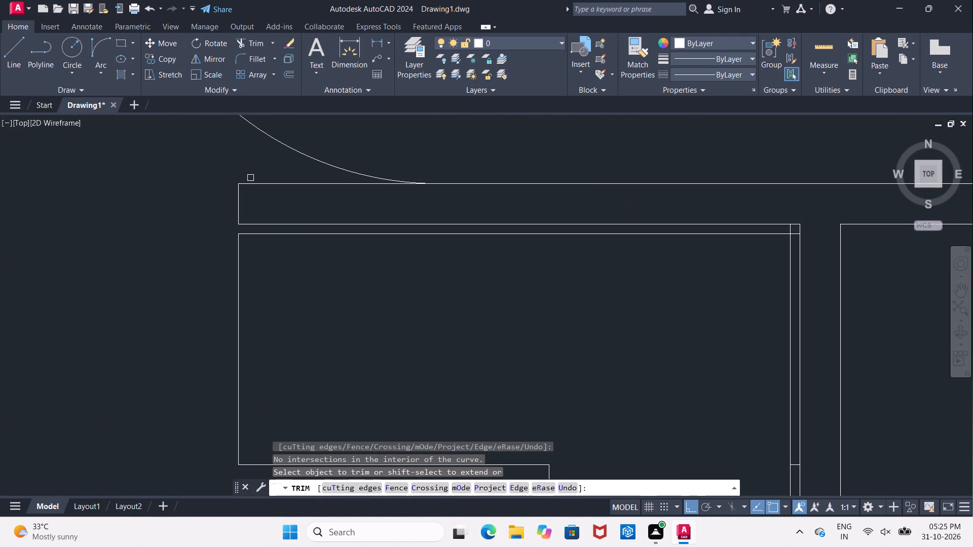
key(Escape)
Offset the vertical line closing the counter's short leg 1" outward.
key(o)
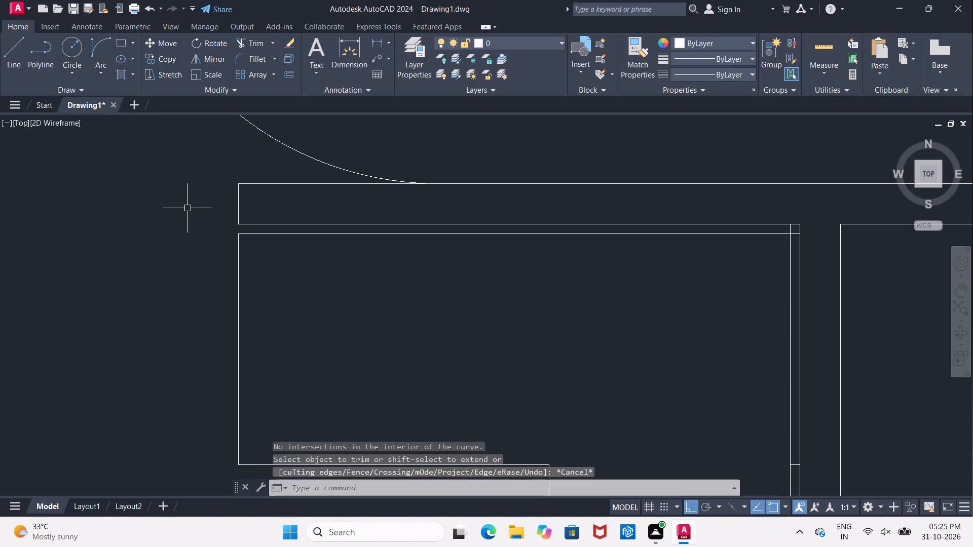
key(Return)
text(1")
key(Return)
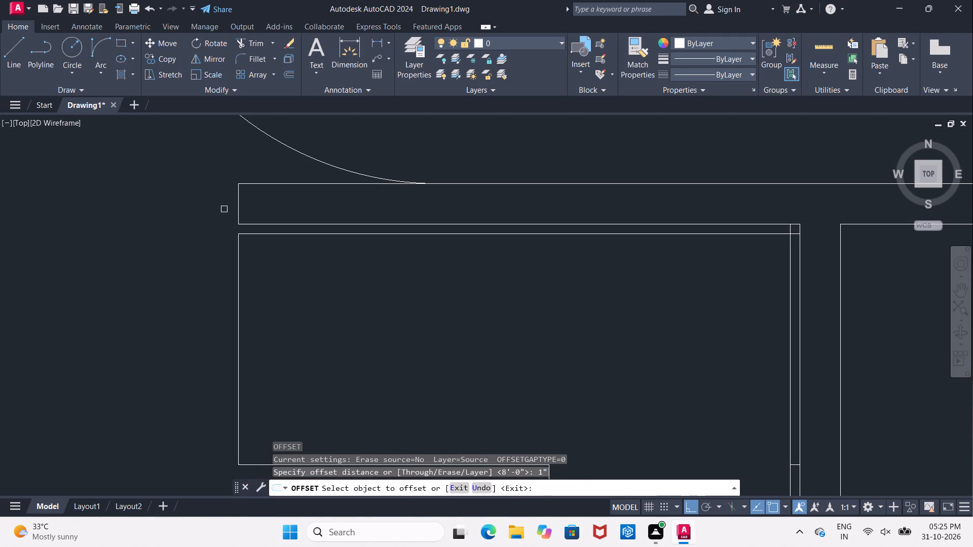
click(240, 256)
click(212, 260)
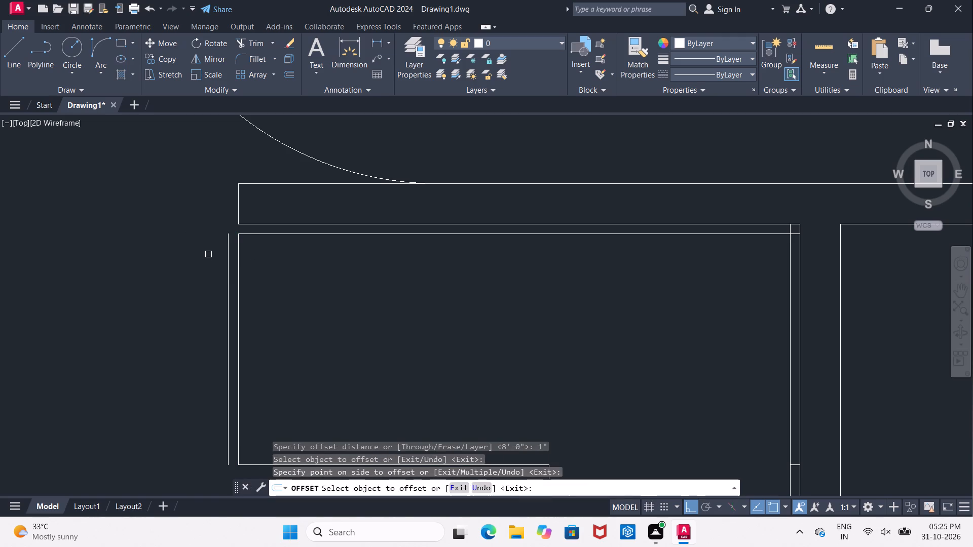
Stretch the upper end of the short leg's 1" offset line about 2 1/2" upward past the wall's lower edge.
scroll(232, 236, up, 2)
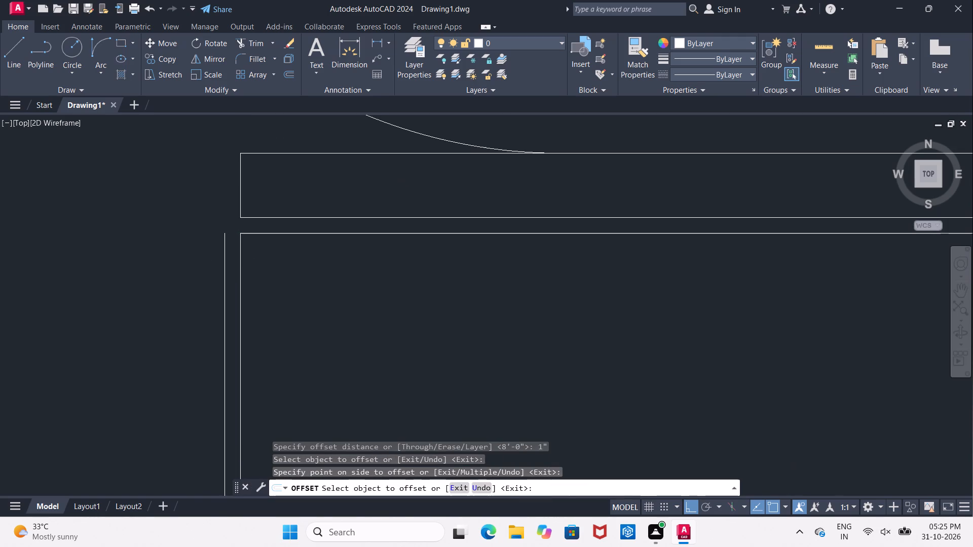
key(Escape)
click(217, 241)
click(221, 233)
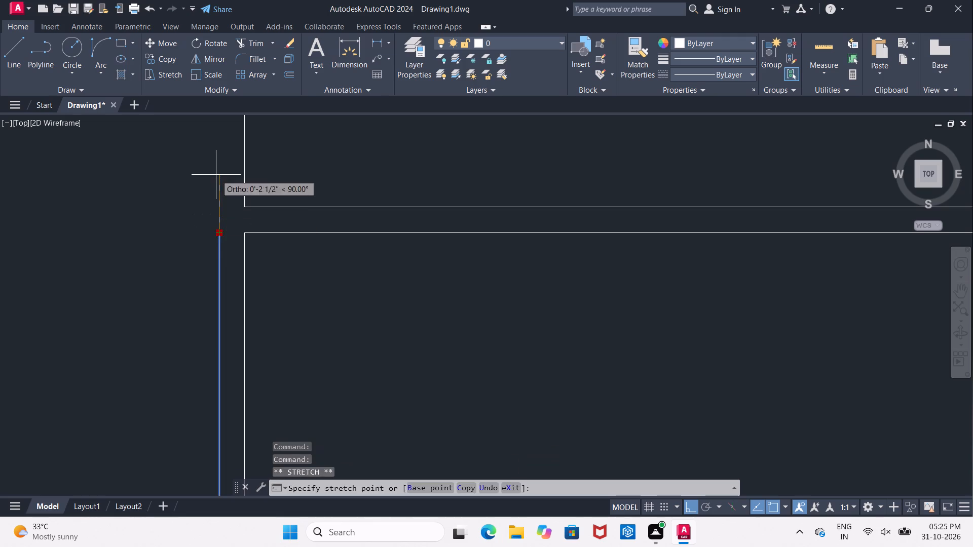
click(216, 175)
key(Escape)
Close the gap strip's upper corner by extending the wall's lower edge to the offset line and trimming the line's overshoot.
text(EX)
key(space)
key(space)
click(269, 209)
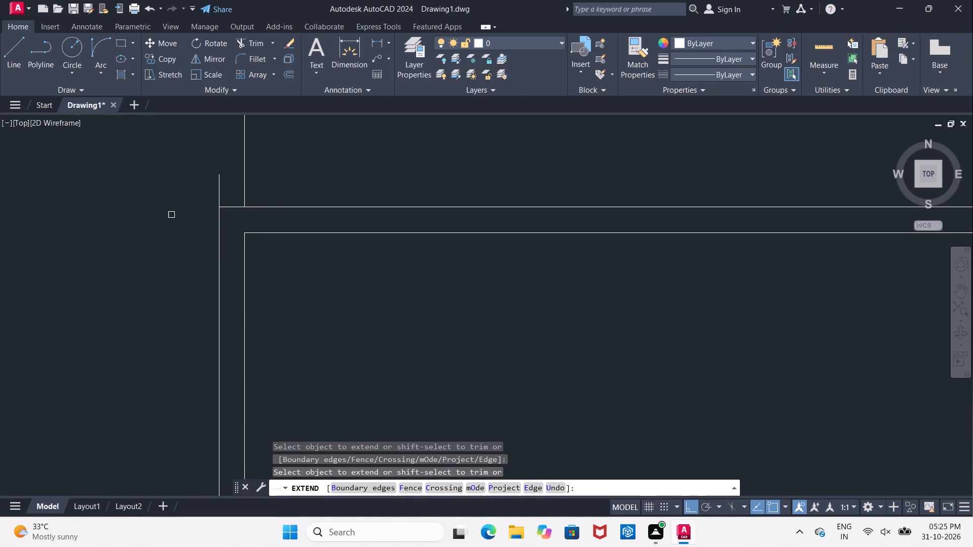
key(Escape)
text(TR)
key(space)
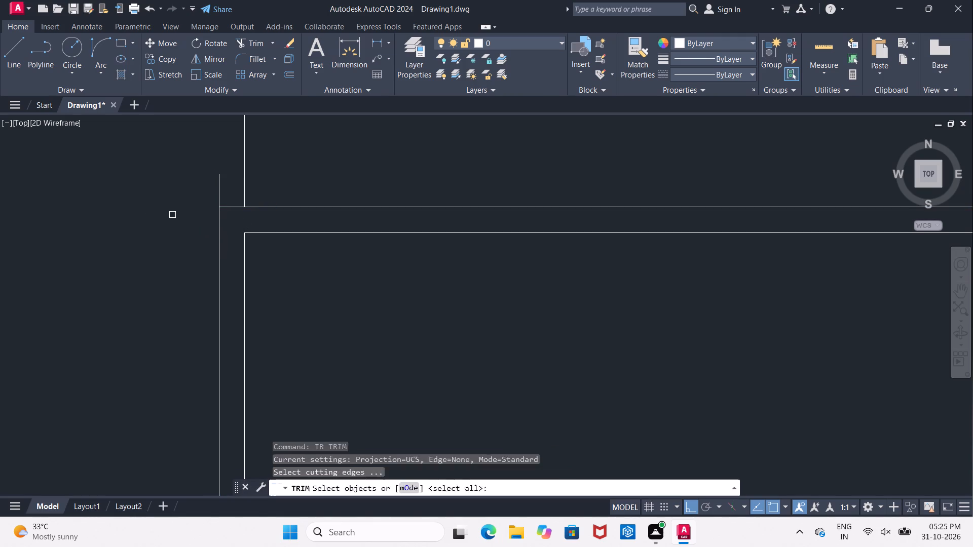
key(space)
click(217, 195)
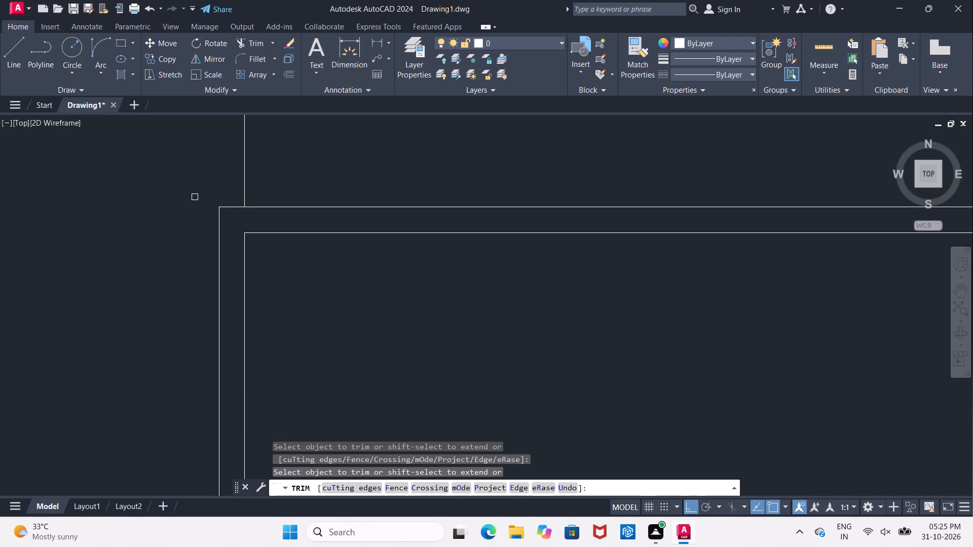
Offset the counter's upper horizontal gap line 1' downward.
scroll(195, 197, down, 2)
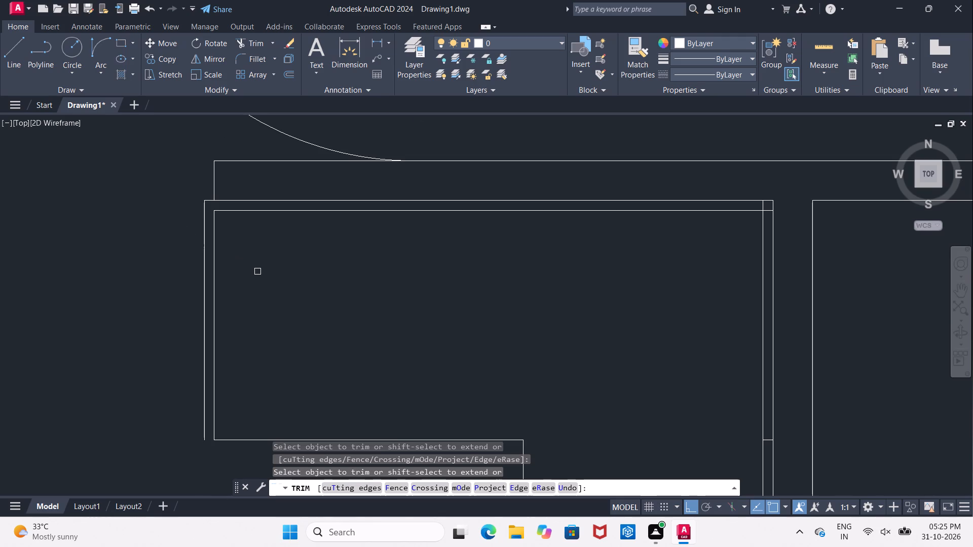
key(Escape)
key(o)
key(Return)
text(1')
key(Return)
click(251, 213)
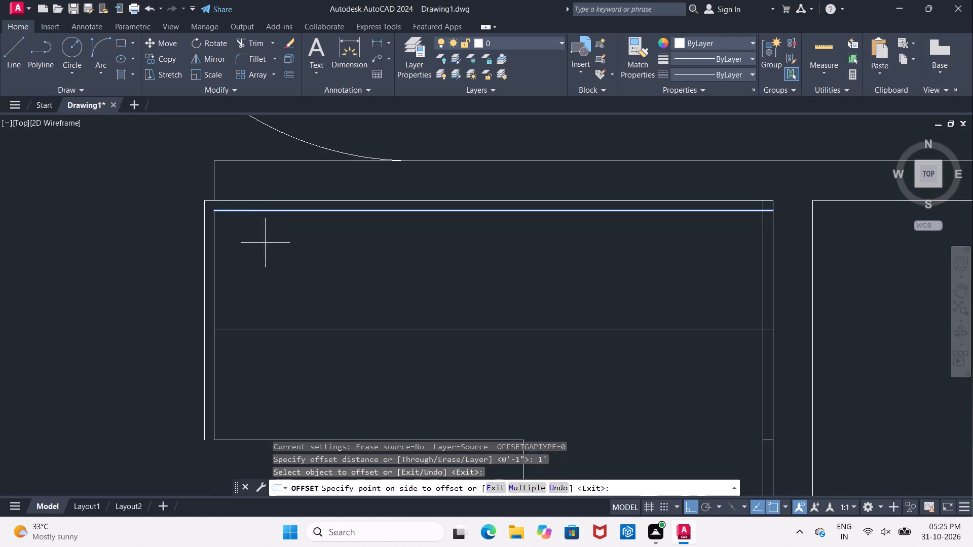
click(286, 295)
key(Escape)
Extend the 1' offset line to the outer vertical line beside the short leg.
text(EX)
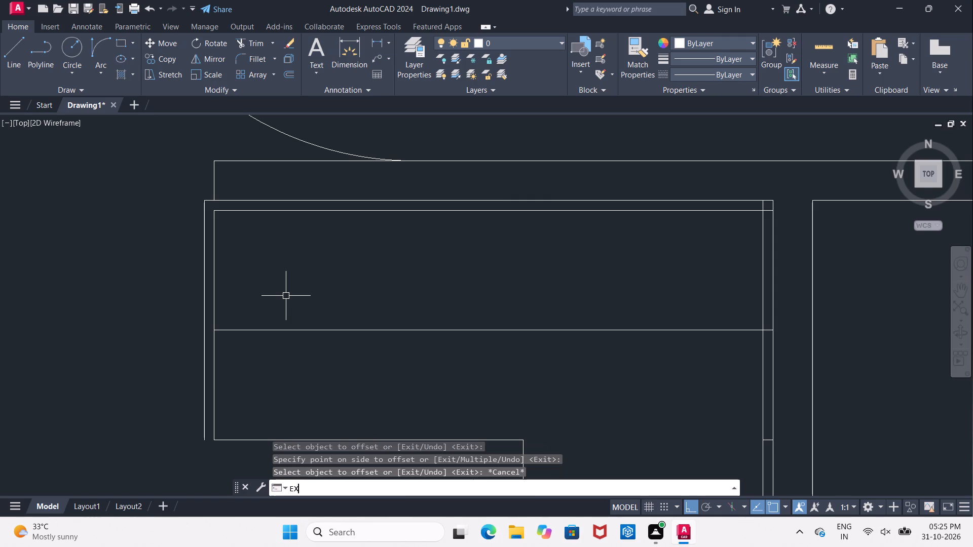
key(space)
key(space)
click(250, 329)
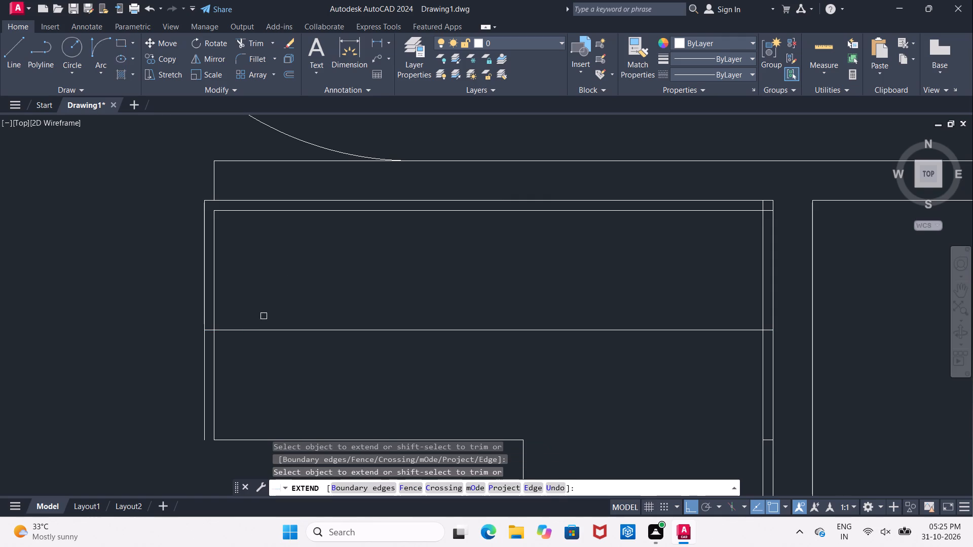
key(Escape)
Trim the 1' line inside the counter and the outer vertical line below it, leaving a 1' return beside the short leg.
text(TR)
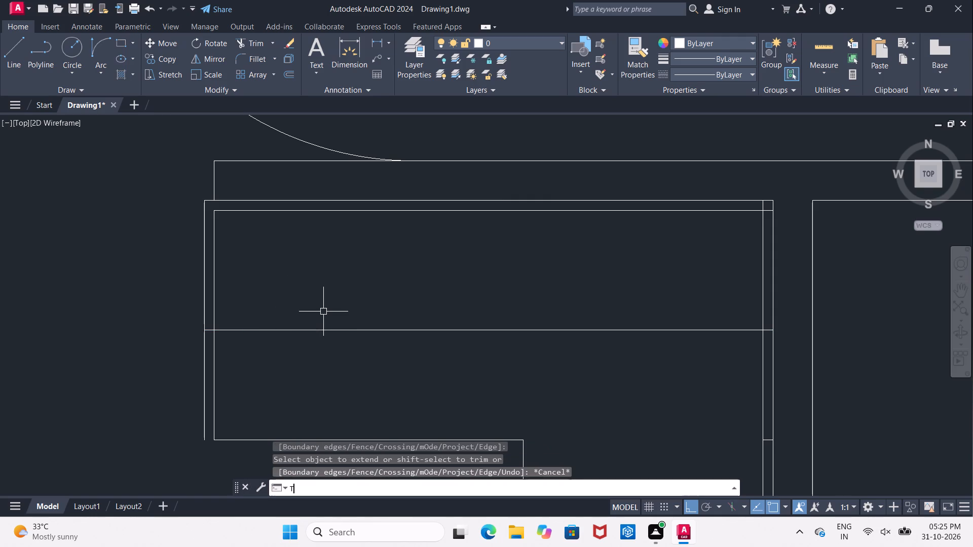
key(space)
key(space)
click(312, 329)
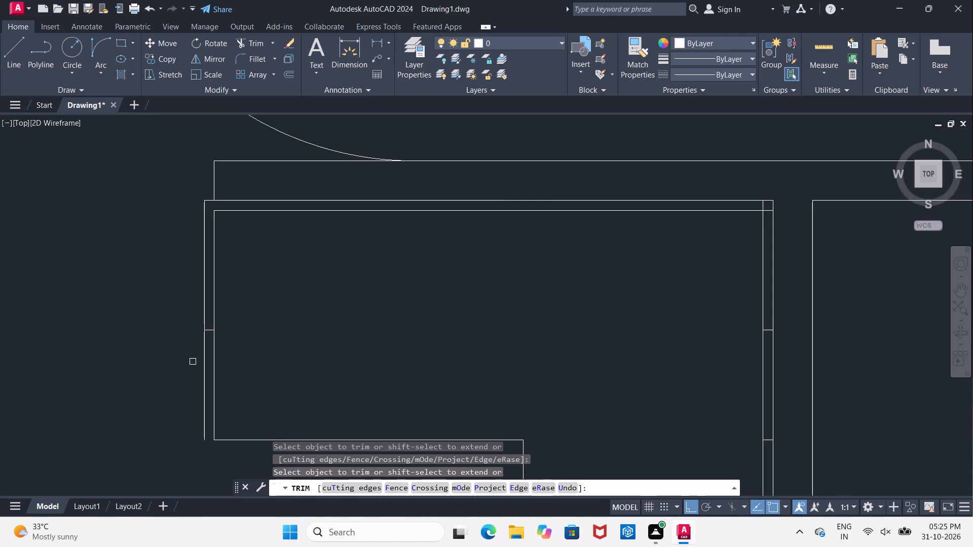
click(202, 356)
key(Escape)
key(Escape)
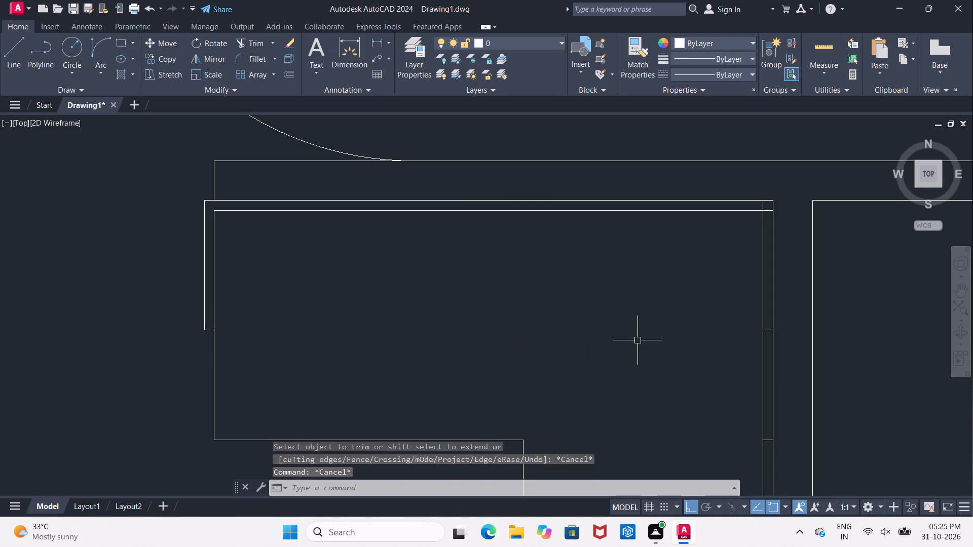
Delete the two short leftover horizontal segments inside the 1" gap along the vertical wall.
middle_drag(580, 315, 451, 258)
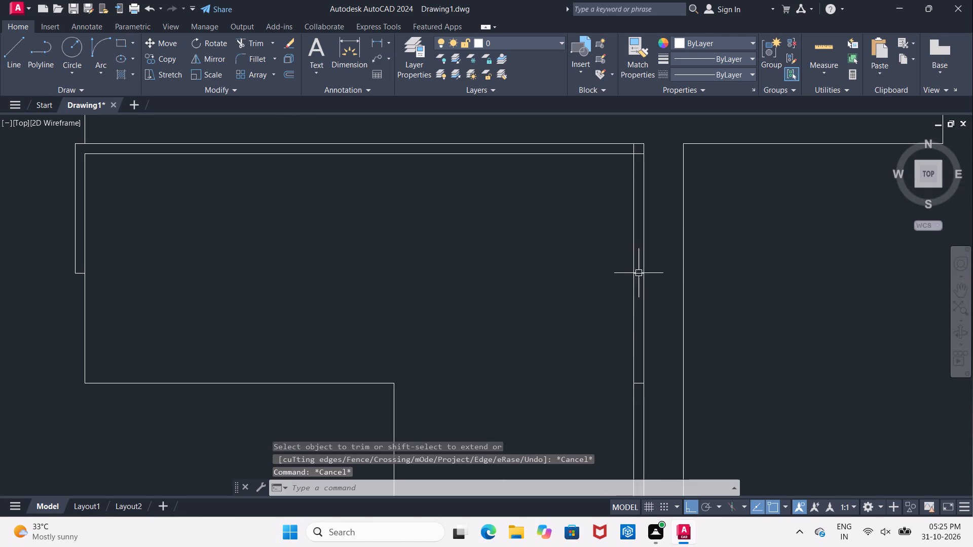
click(639, 273)
click(640, 384)
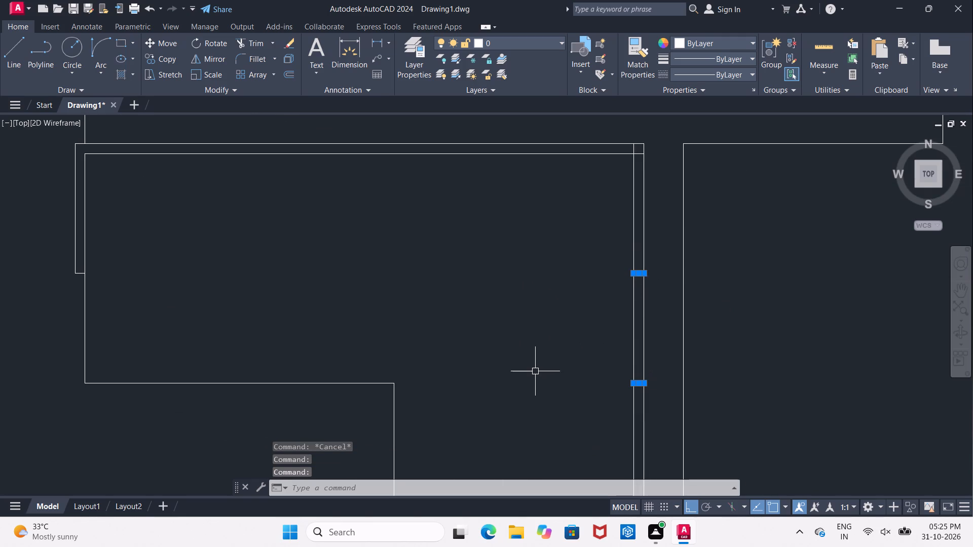
key(Delete)
Trim the overlapping ends of the horizontal and vertical gap lines where they cross at the counter's inner wall corner.
middle_drag(545, 284, 522, 343)
text(TR)
key(space)
key(space)
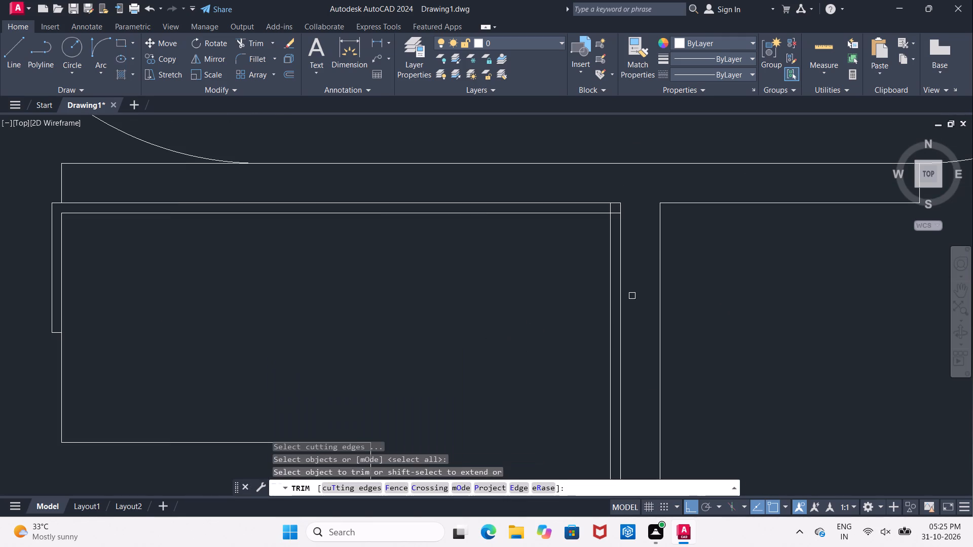
scroll(614, 215, up, 1)
click(614, 214)
click(605, 205)
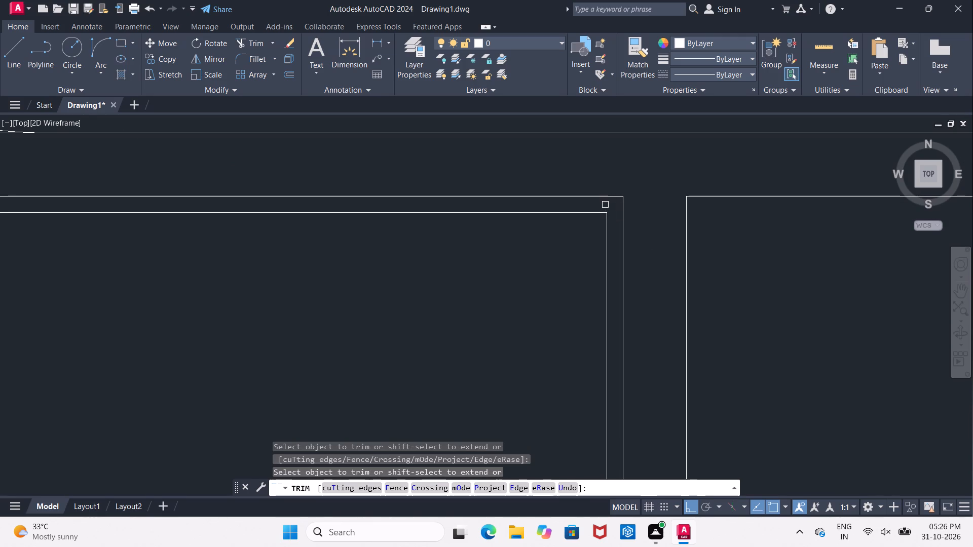
Offset the end line of the counter's long leg 1" downward.
scroll(606, 204, down, 2)
scroll(545, 241, down, 2)
middle_drag(541, 272, 437, 218)
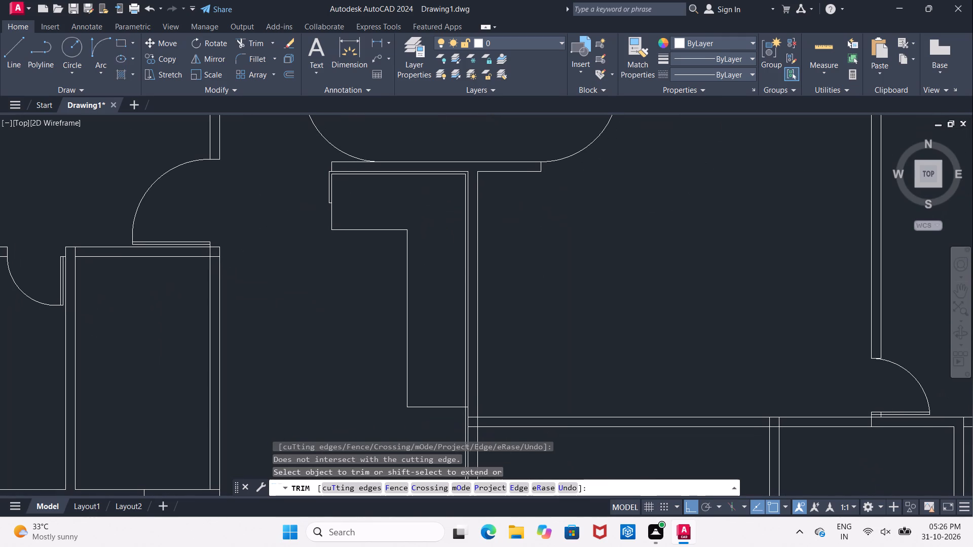
middle_drag(466, 290, 456, 183)
scroll(438, 281, up, 2)
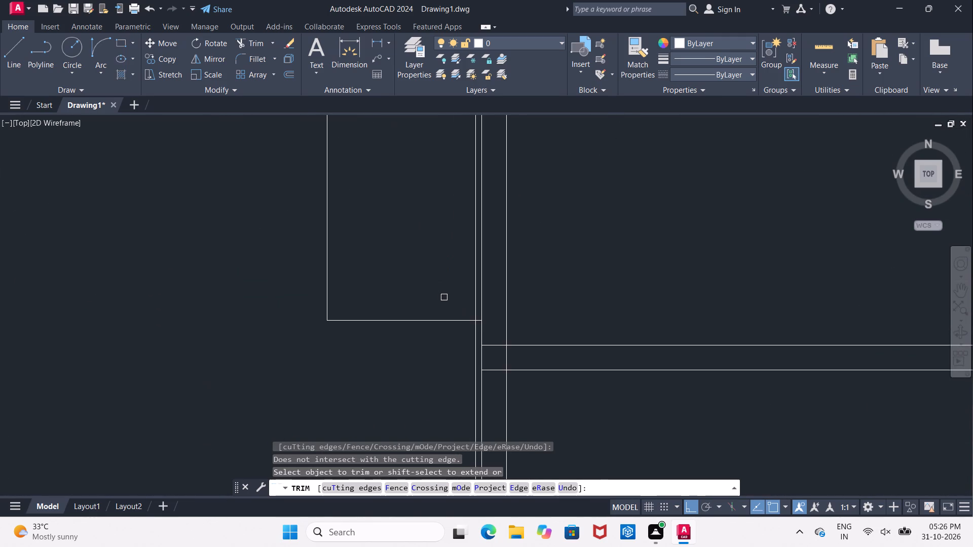
scroll(444, 297, up, 2)
middle_drag(444, 297, 397, 224)
key(Escape)
key(o)
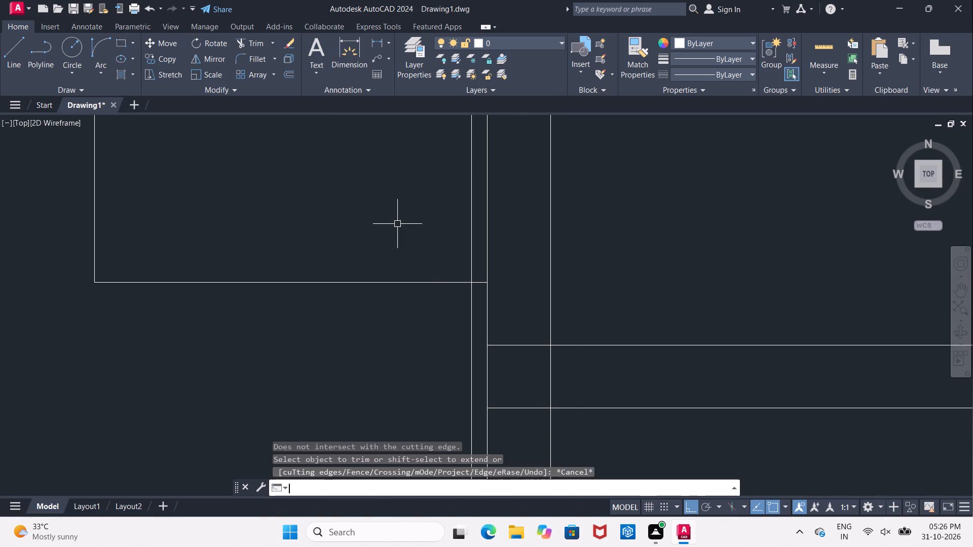
key(Return)
text(1")
key(Return)
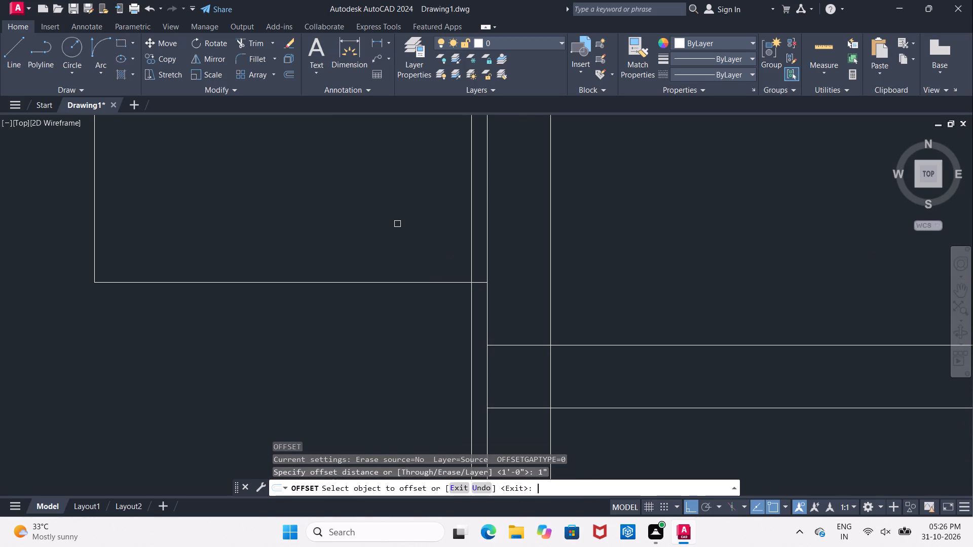
click(414, 283)
click(416, 308)
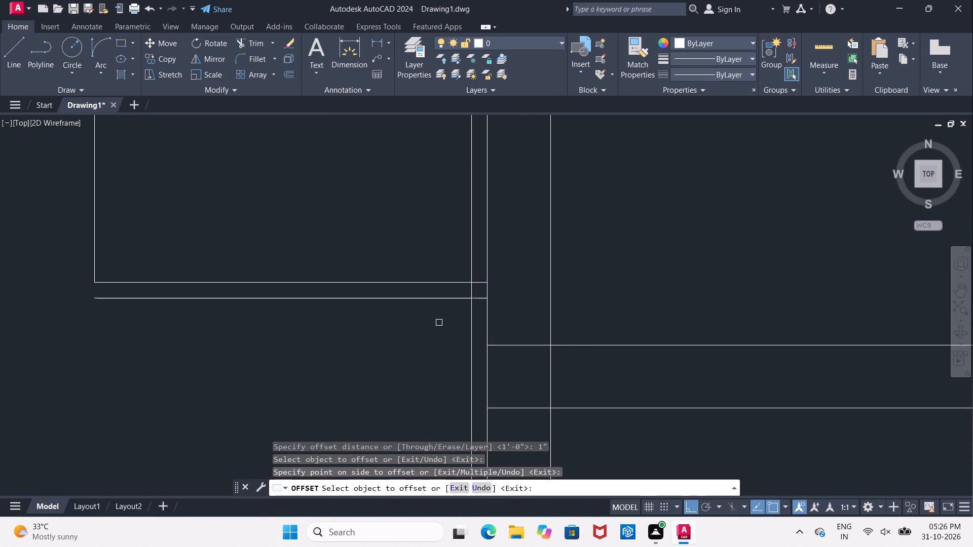
key(Escape)
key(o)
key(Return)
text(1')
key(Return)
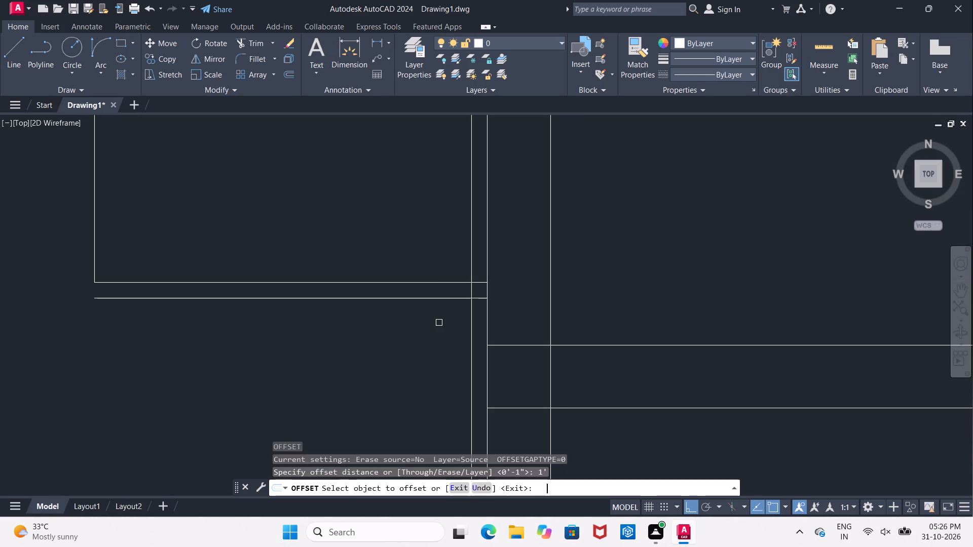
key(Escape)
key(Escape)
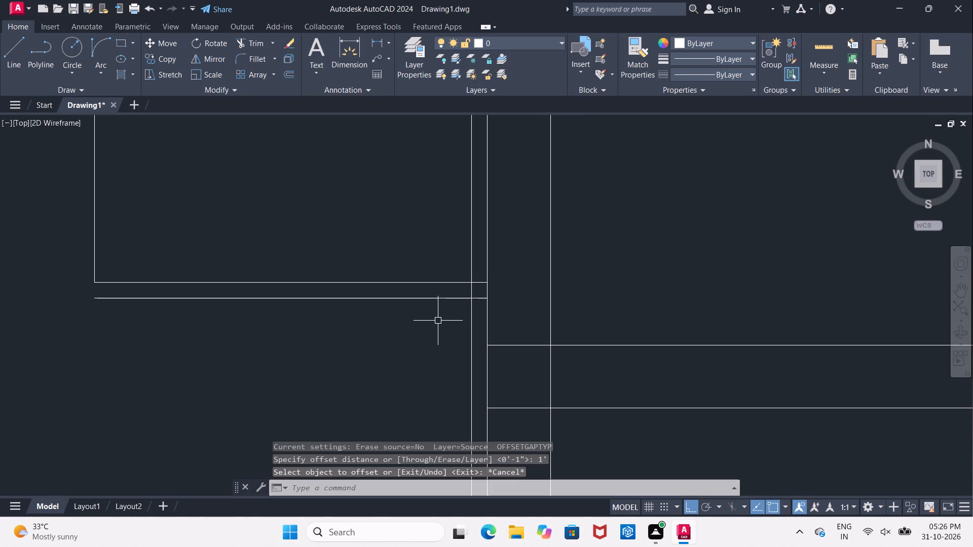
Offset the vertical gap line along the wall 1' toward the counter's front edge.
key(o)
key(Return)
text(1')
key(Return)
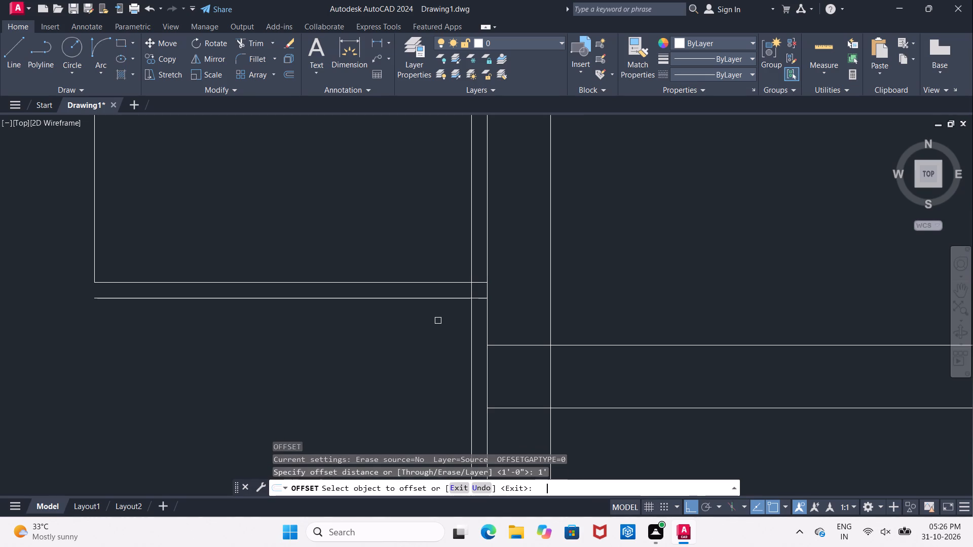
click(470, 263)
click(391, 261)
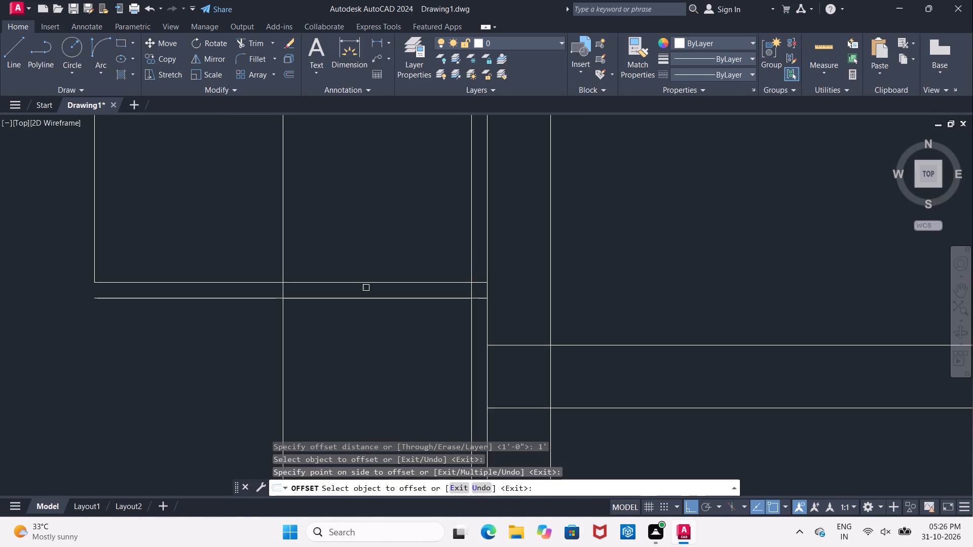
key(Escape)
Trim the 1' vertical line to the 1" strip below the long leg, and trim the strip's lower line beyond it.
text(TR)
key(space)
key(space)
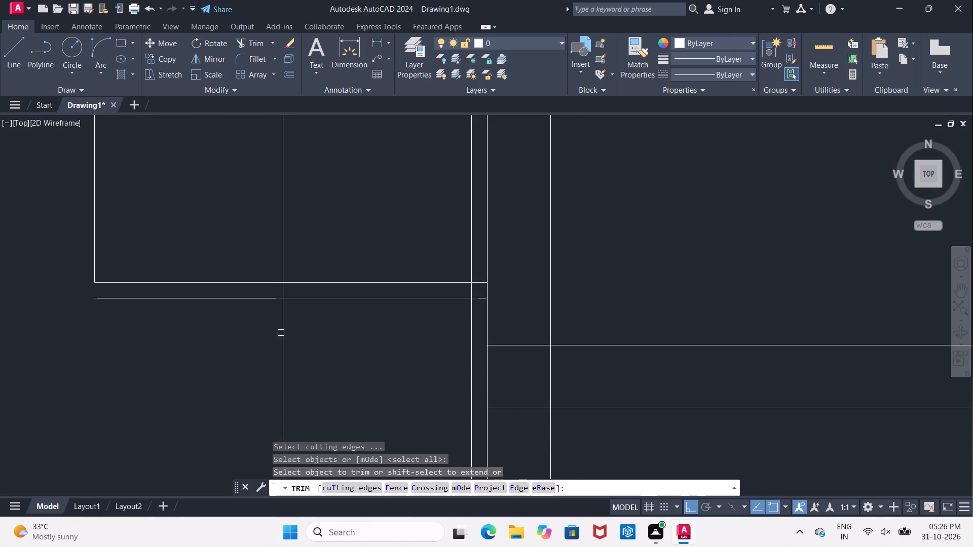
click(281, 333)
click(281, 250)
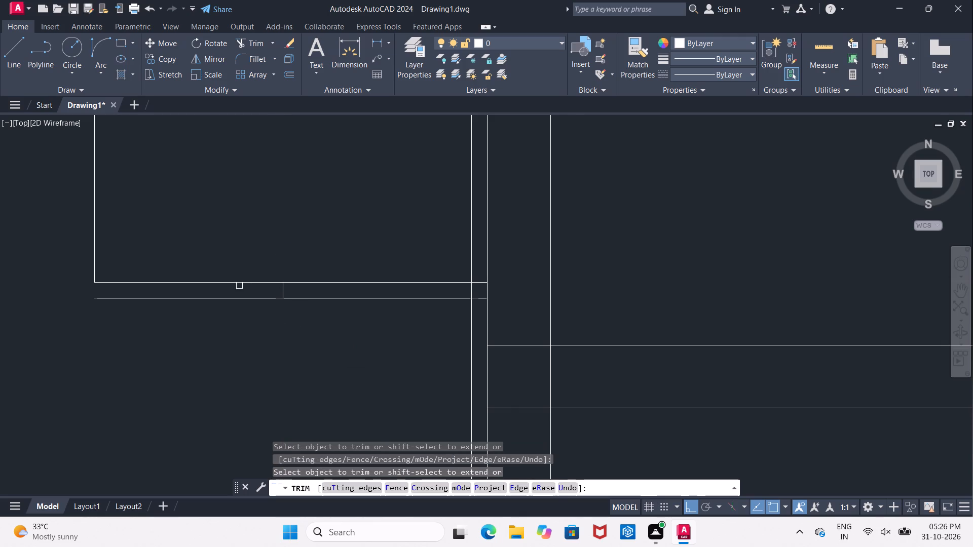
click(233, 297)
Trim the vertical gap line below the long leg's end line, and the end line's segment within the wall gap.
click(471, 329)
scroll(469, 308, up, 2)
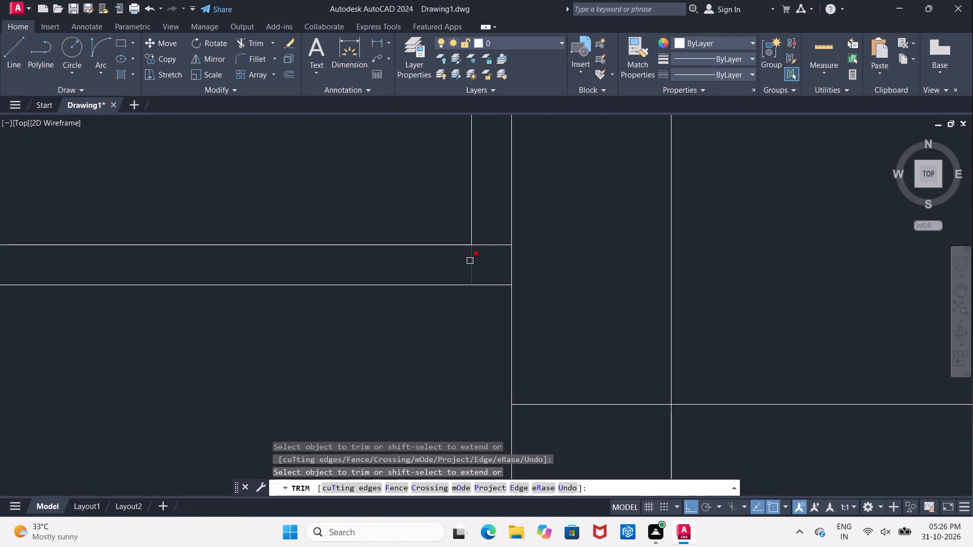
click(470, 261)
scroll(489, 252, down, 1)
click(489, 250)
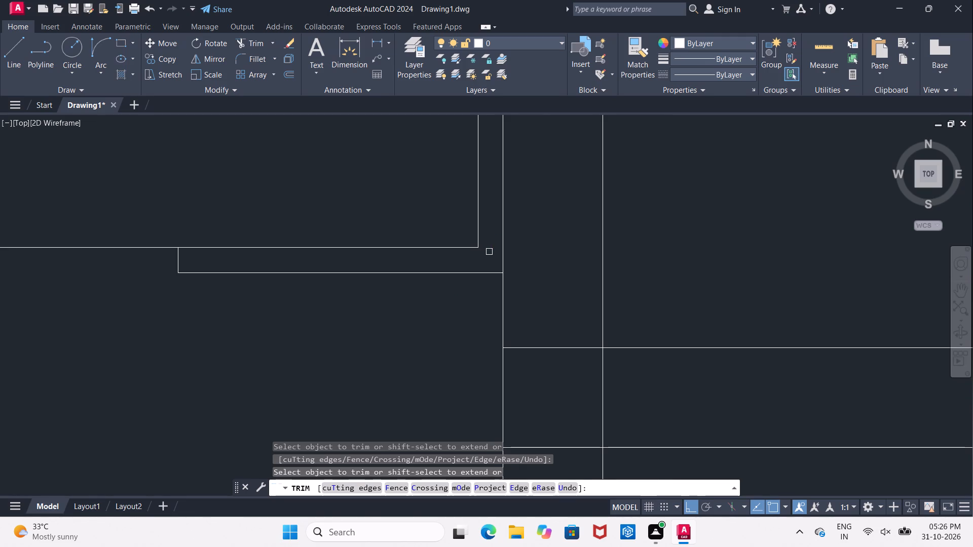
scroll(489, 254, down, 2)
scroll(383, 322, down, 4)
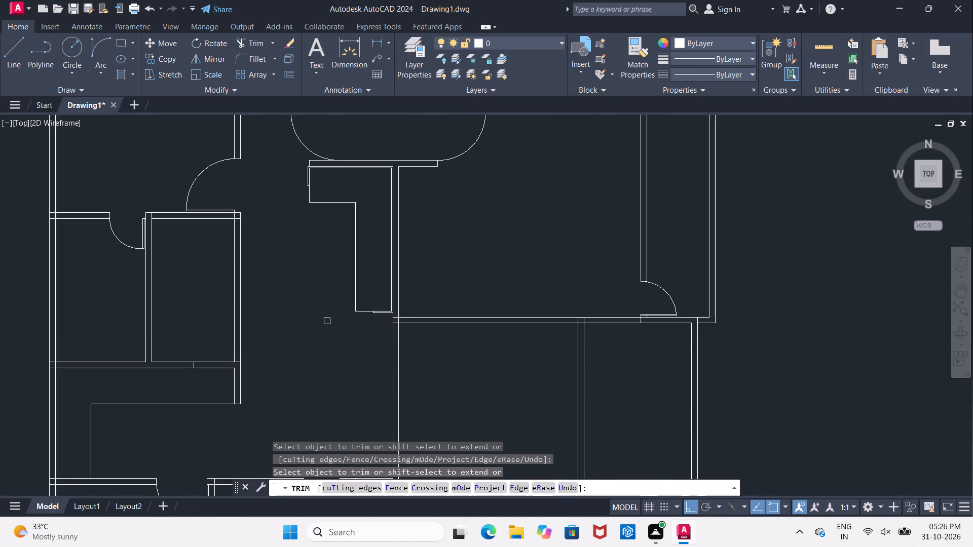
middle_drag(323, 321, 313, 279)
key(Escape)
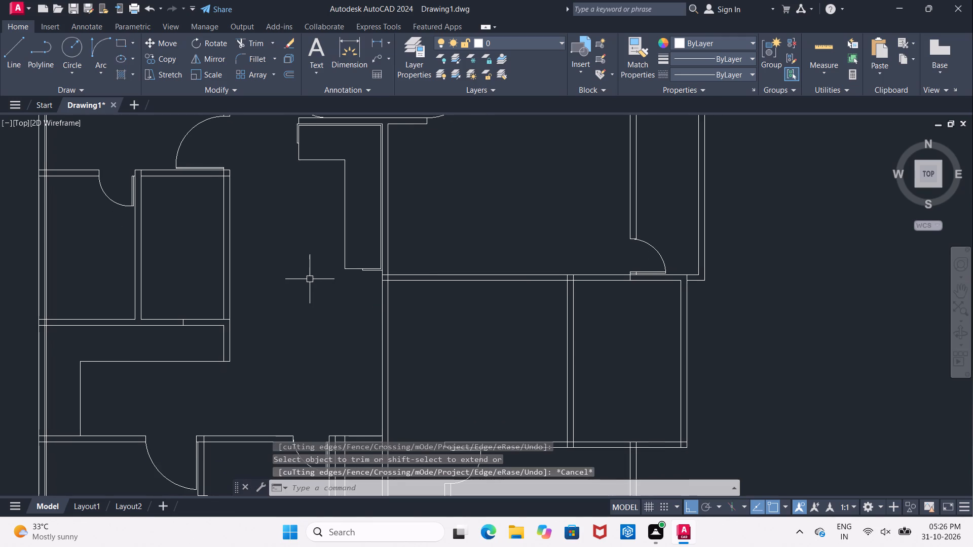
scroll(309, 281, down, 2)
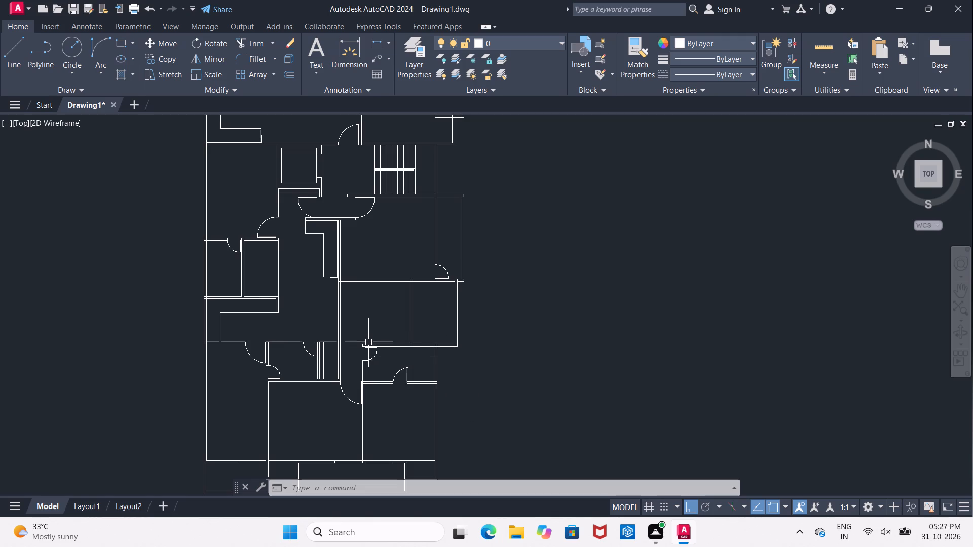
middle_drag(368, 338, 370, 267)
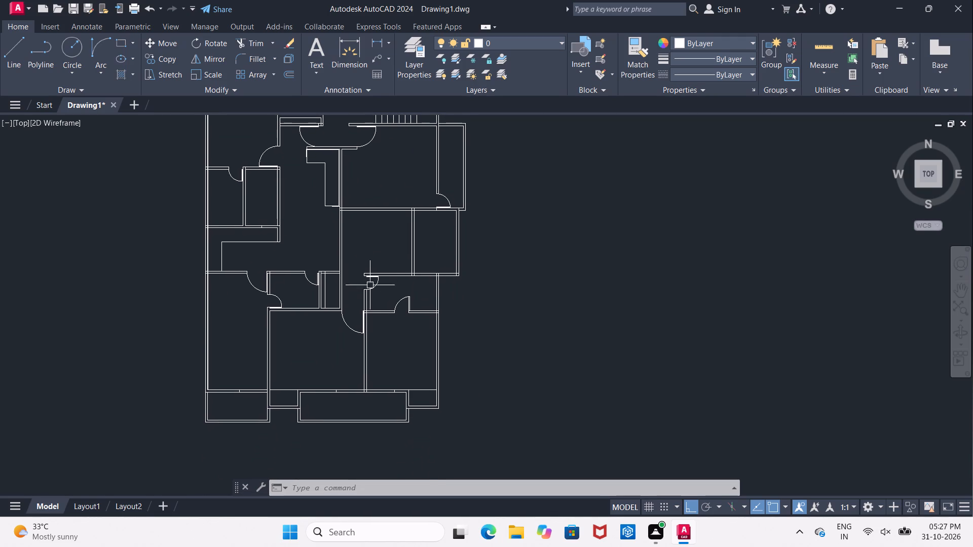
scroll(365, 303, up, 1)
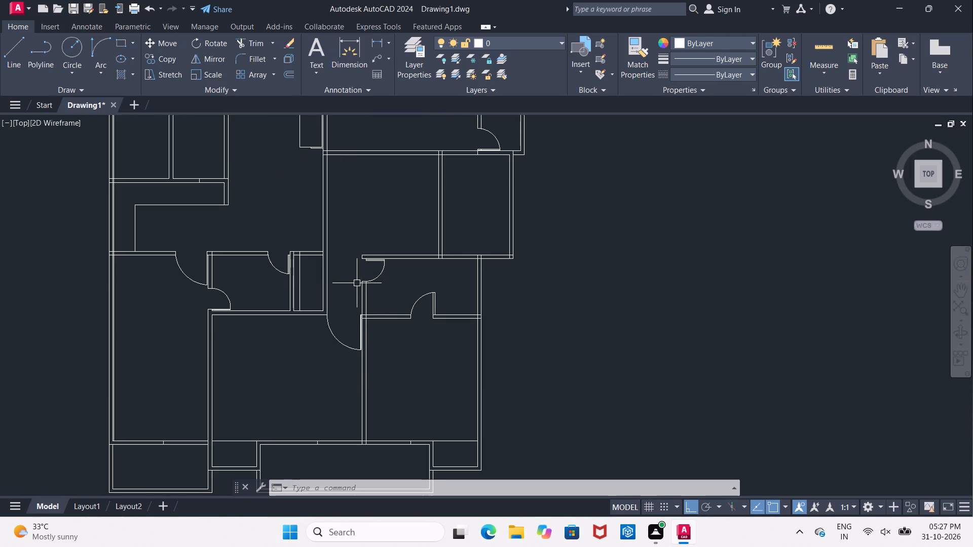
Examine the passage, doorways and walls around the small room beside the hall and the rooms below it.
scroll(352, 310, up, 2)
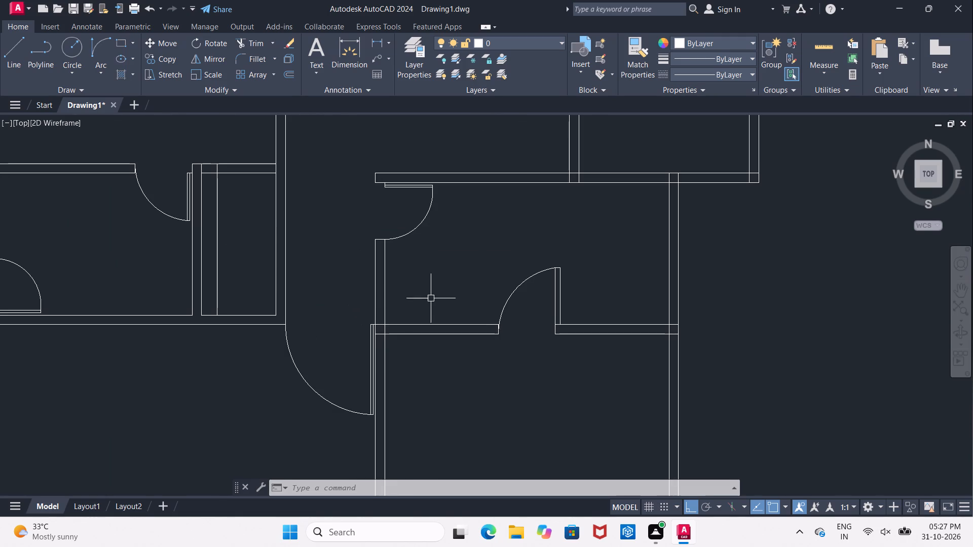
scroll(431, 298, down, 2)
middle_drag(431, 296, 422, 253)
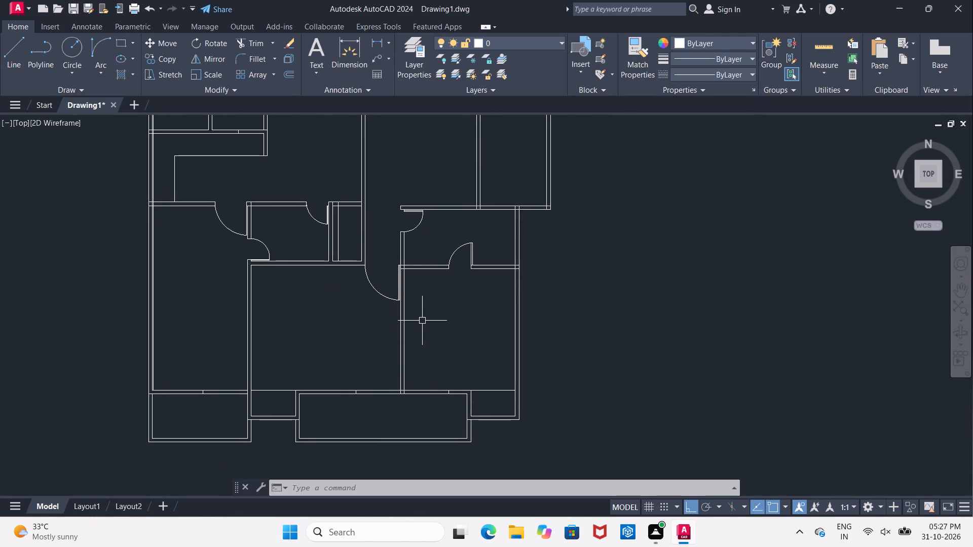
scroll(424, 303, up, 2)
middle_drag(419, 285, 419, 293)
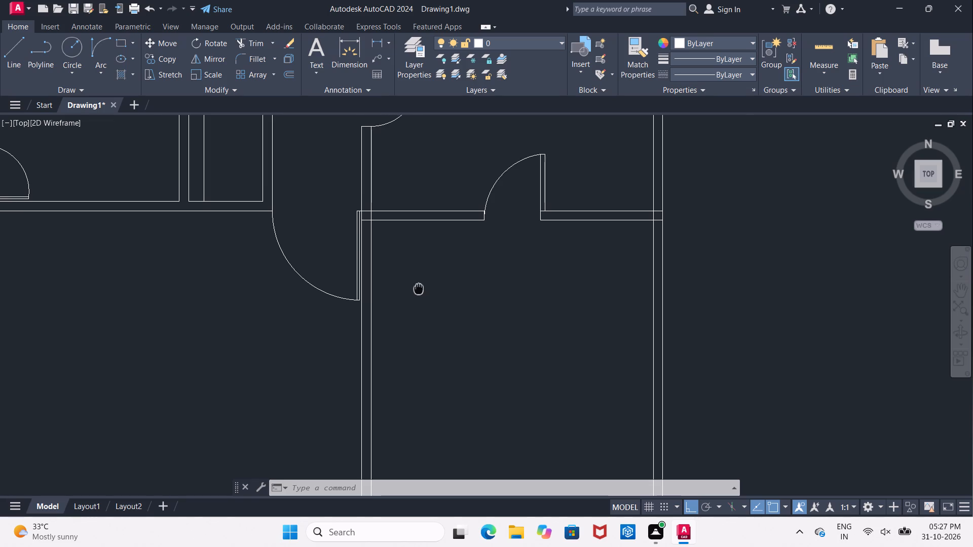
middle_drag(419, 293, 411, 383)
scroll(414, 372, down, 1)
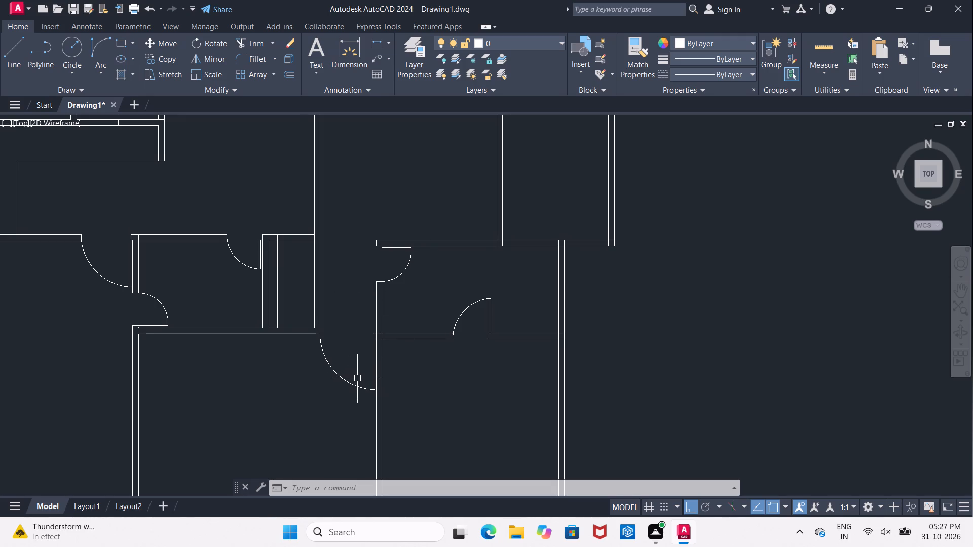
middle_drag(456, 284, 446, 165)
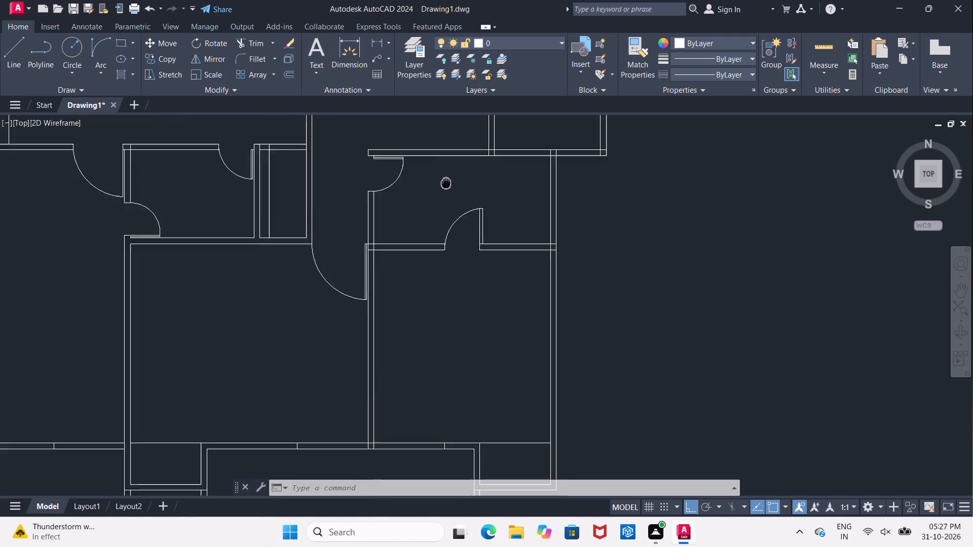
middle_drag(446, 165, 445, 144)
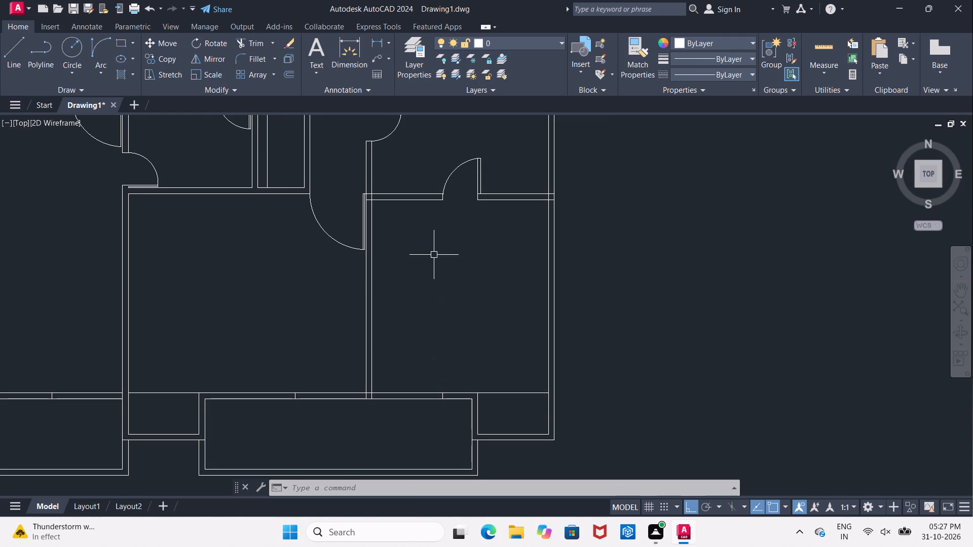
middle_drag(434, 261, 434, 366)
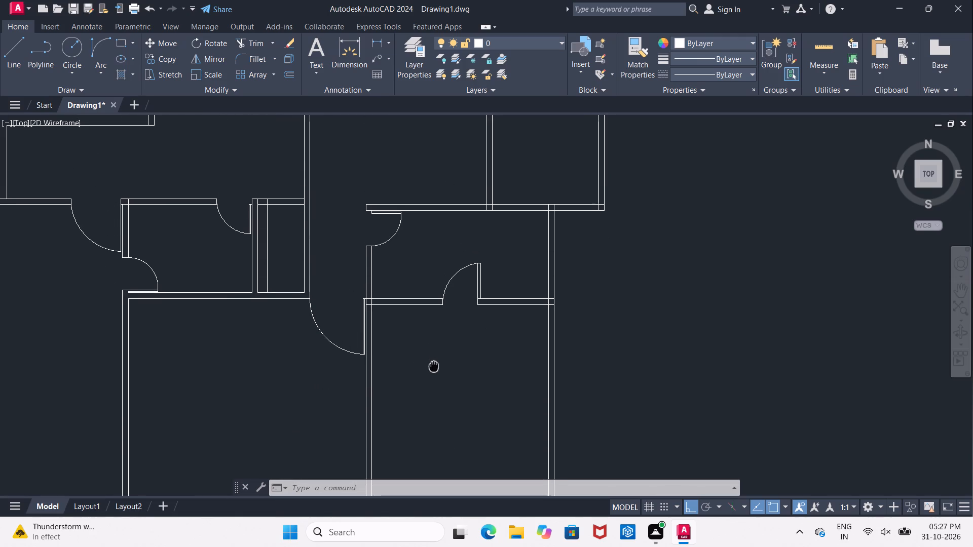
middle_drag(434, 366, 434, 364)
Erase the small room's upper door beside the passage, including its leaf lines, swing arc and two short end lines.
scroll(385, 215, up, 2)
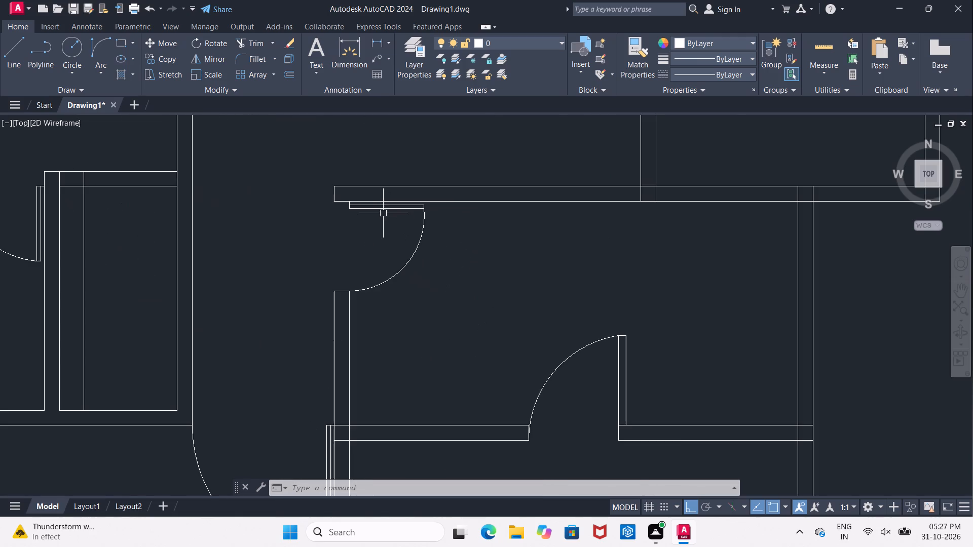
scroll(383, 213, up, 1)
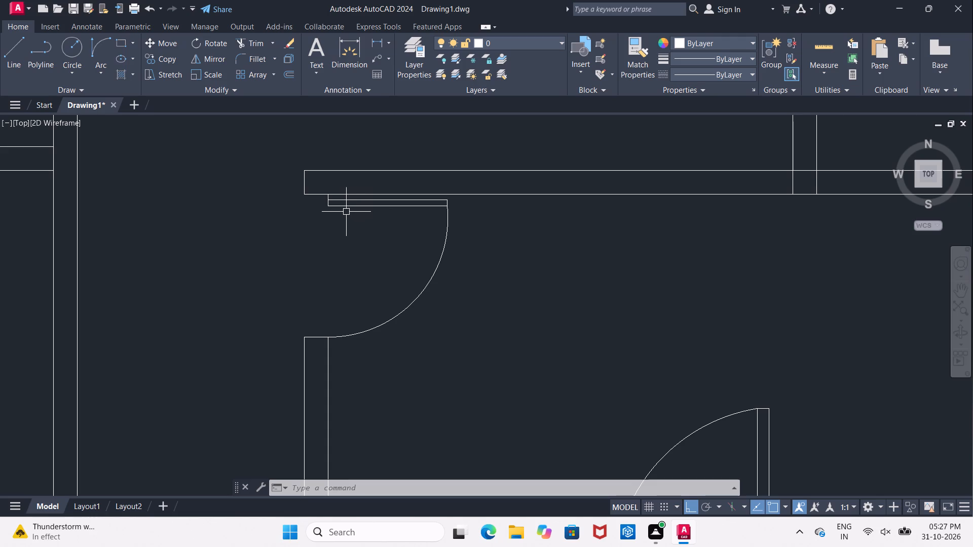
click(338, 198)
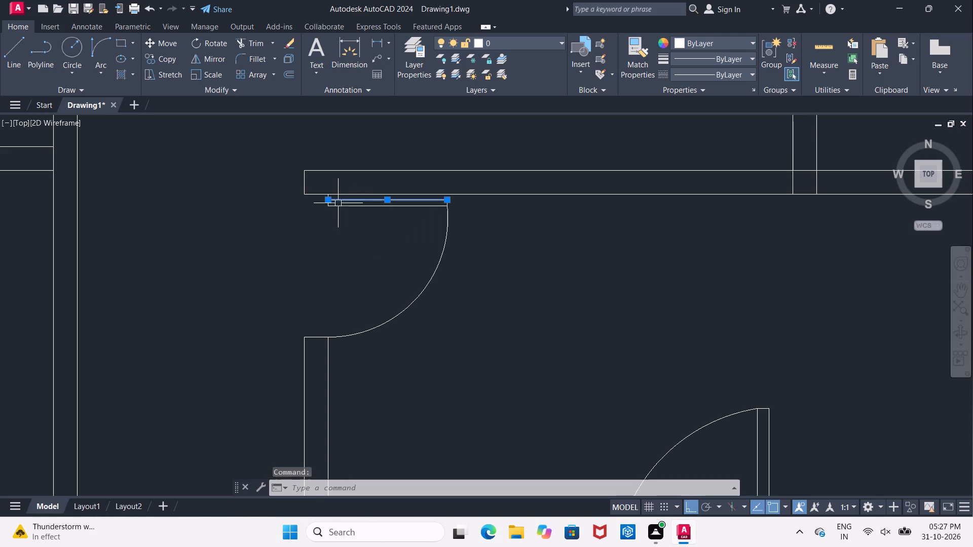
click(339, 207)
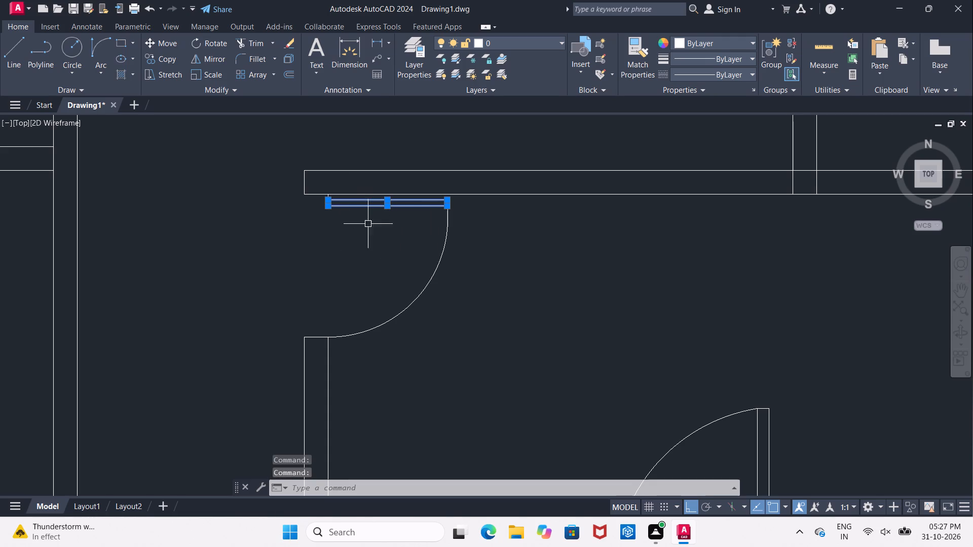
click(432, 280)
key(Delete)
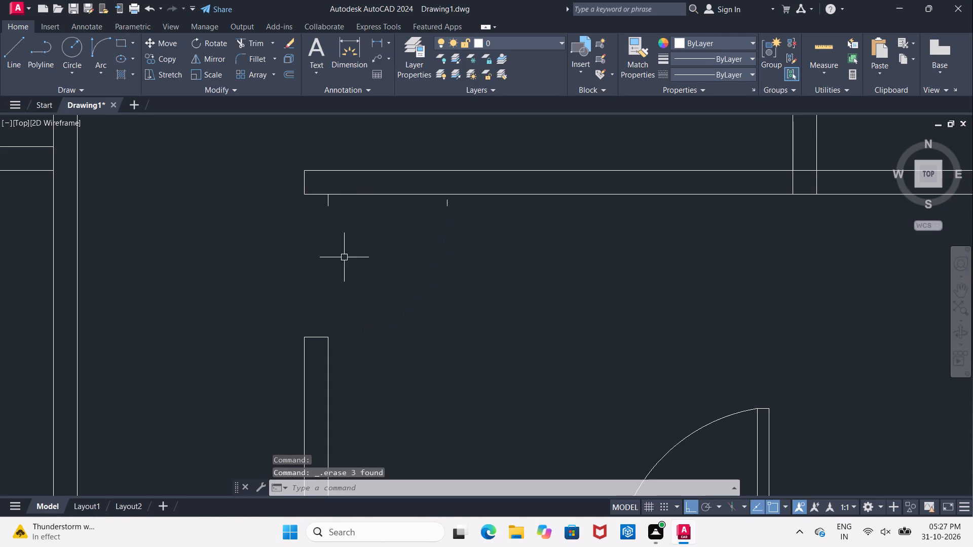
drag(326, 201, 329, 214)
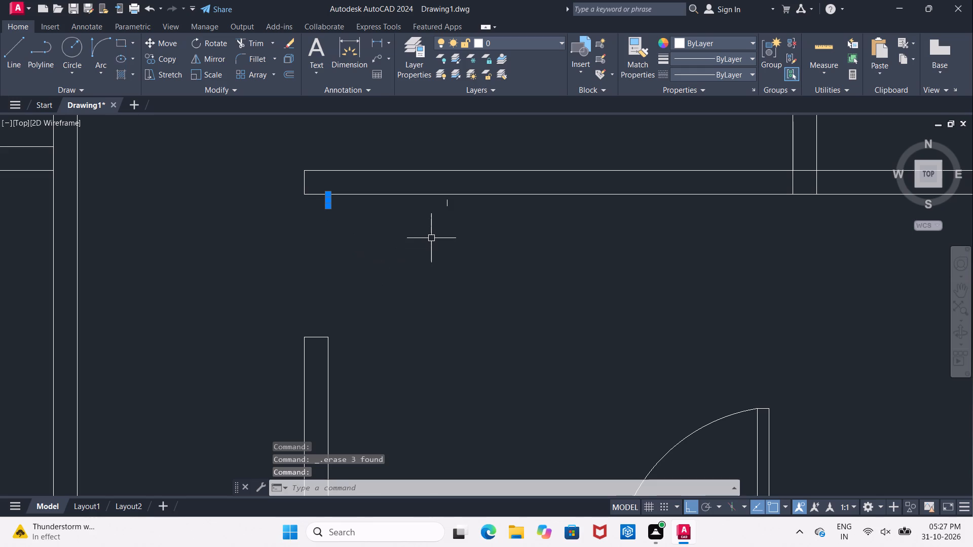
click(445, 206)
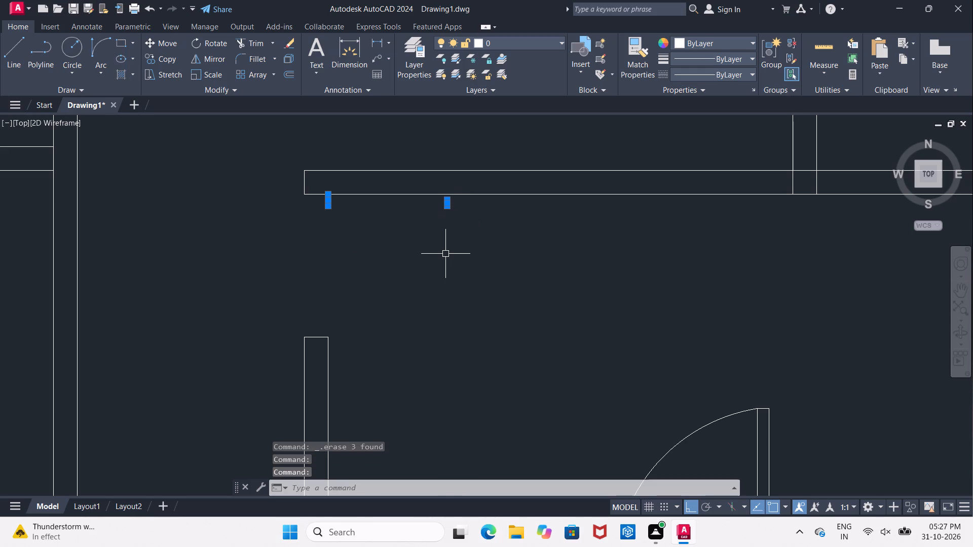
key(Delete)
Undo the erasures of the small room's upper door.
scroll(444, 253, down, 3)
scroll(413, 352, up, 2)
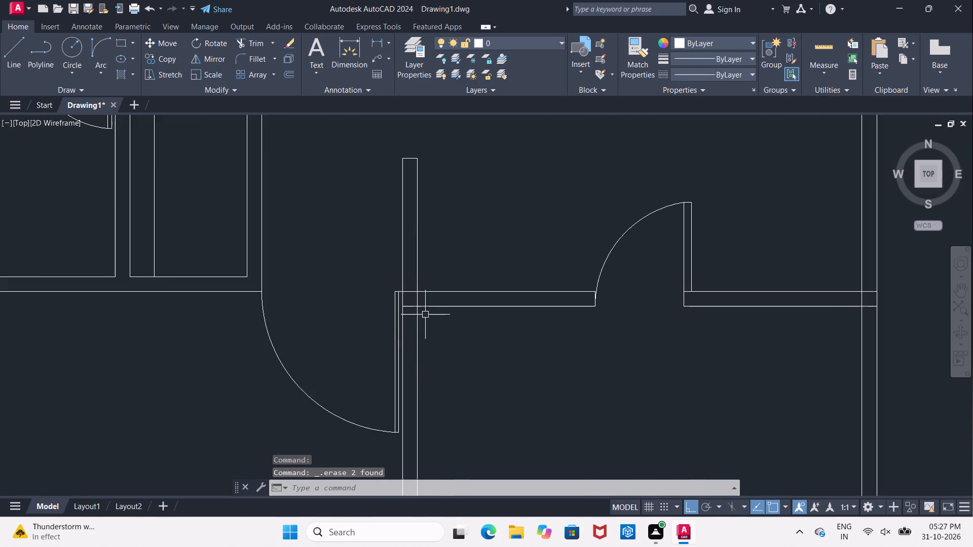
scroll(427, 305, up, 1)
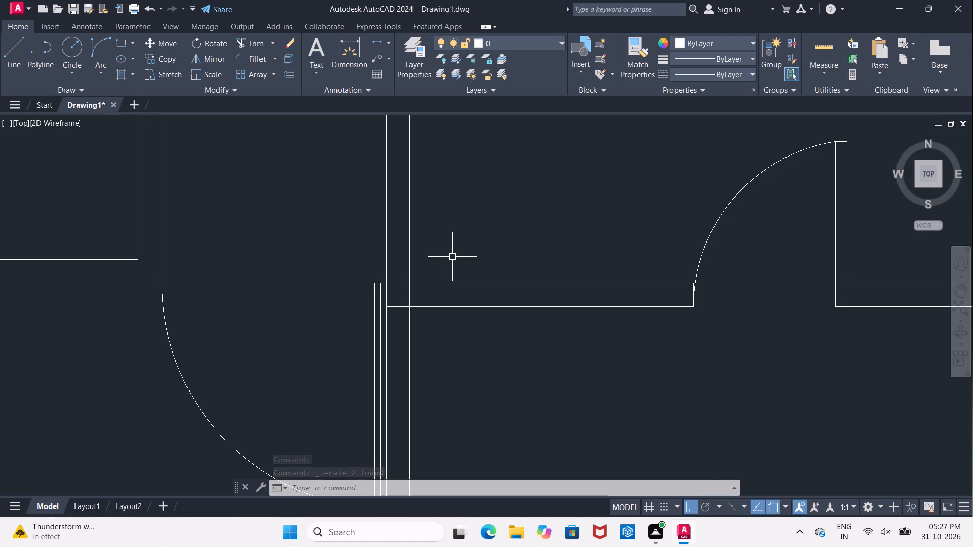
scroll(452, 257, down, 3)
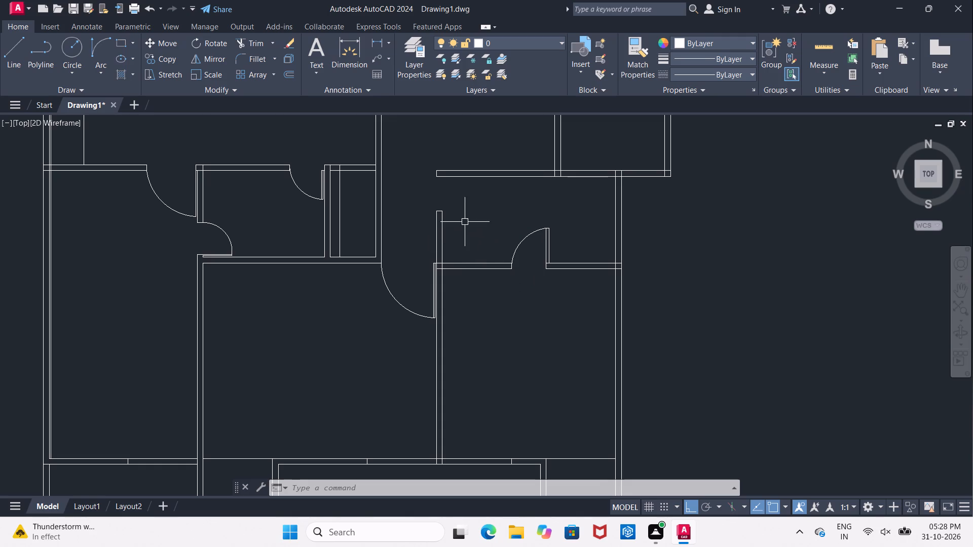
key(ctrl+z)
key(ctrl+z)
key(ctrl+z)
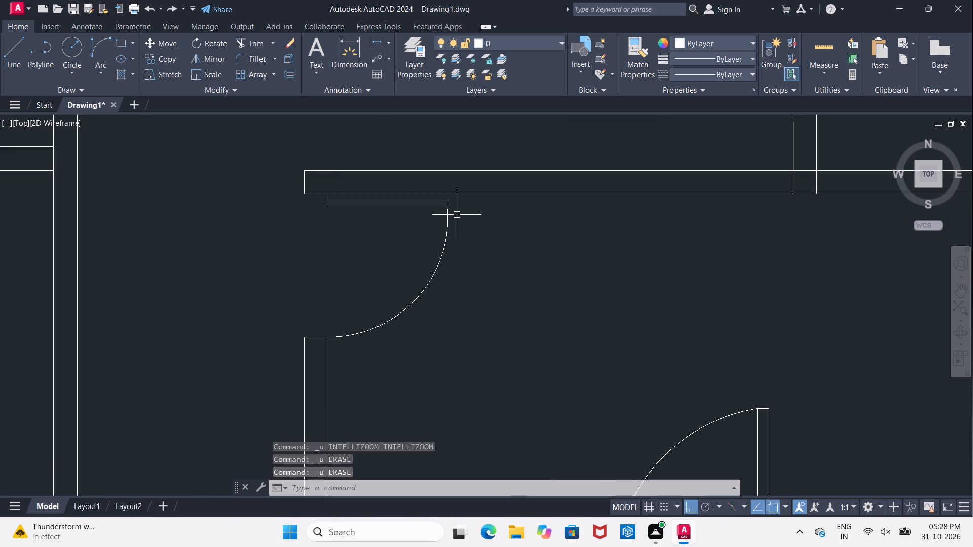
Draw a short horizontal line across the wall below the small room's upper door, level with the neighbouring door leaf's open end.
ctrl+scroll(457, 215, down, 3)
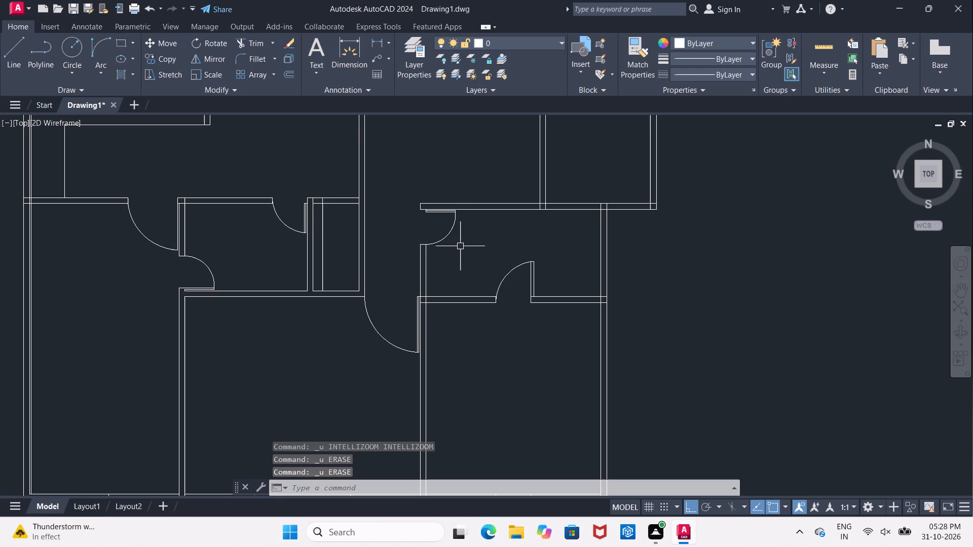
scroll(411, 296, up, 3)
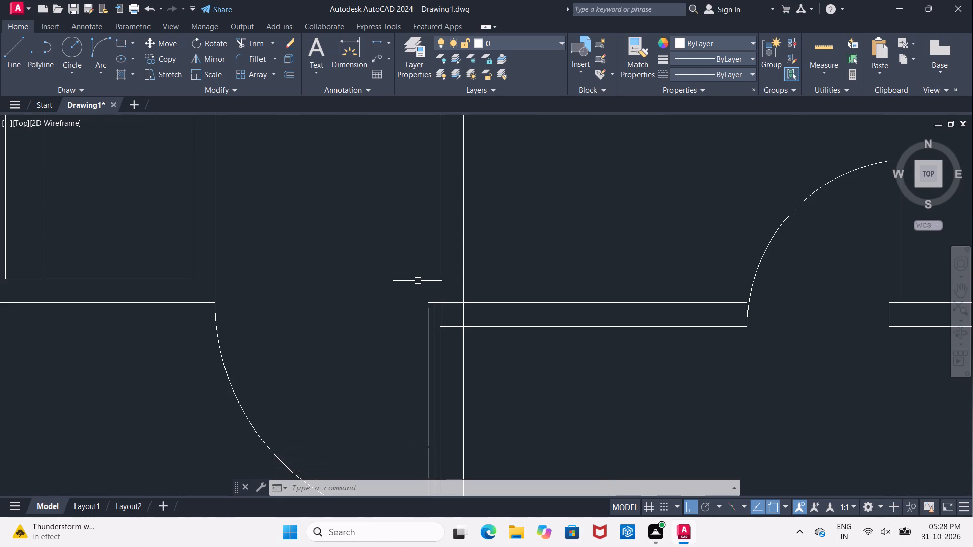
scroll(418, 281, down, 2)
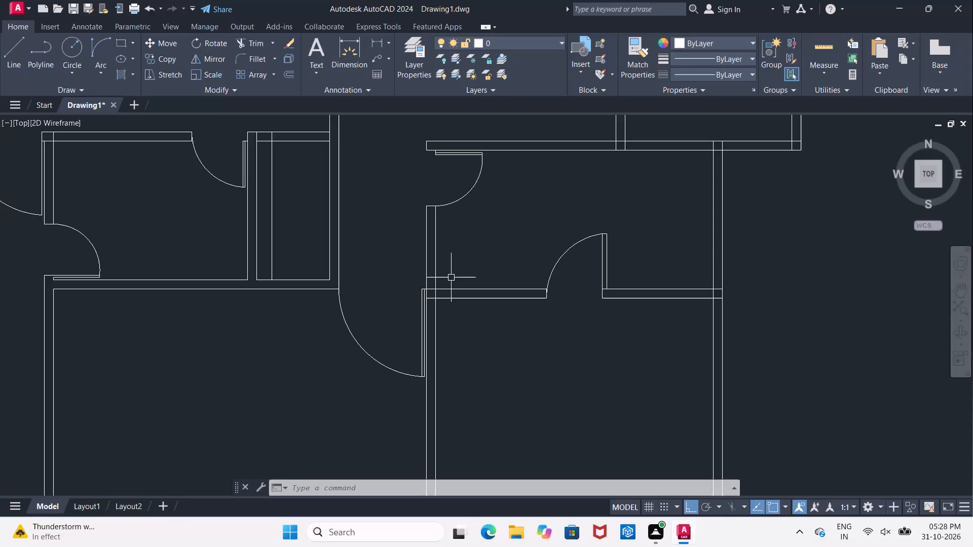
key(Escape)
click(18, 38)
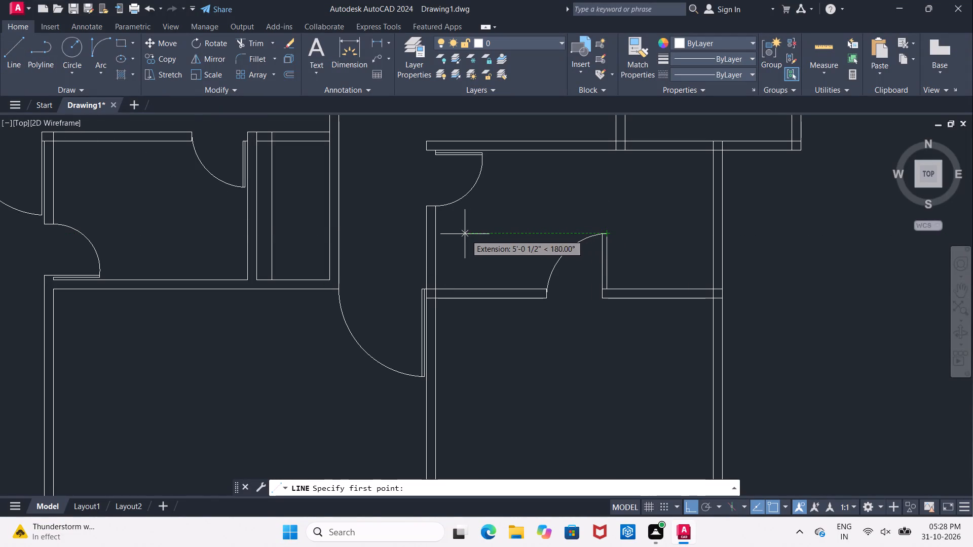
click(437, 233)
click(420, 235)
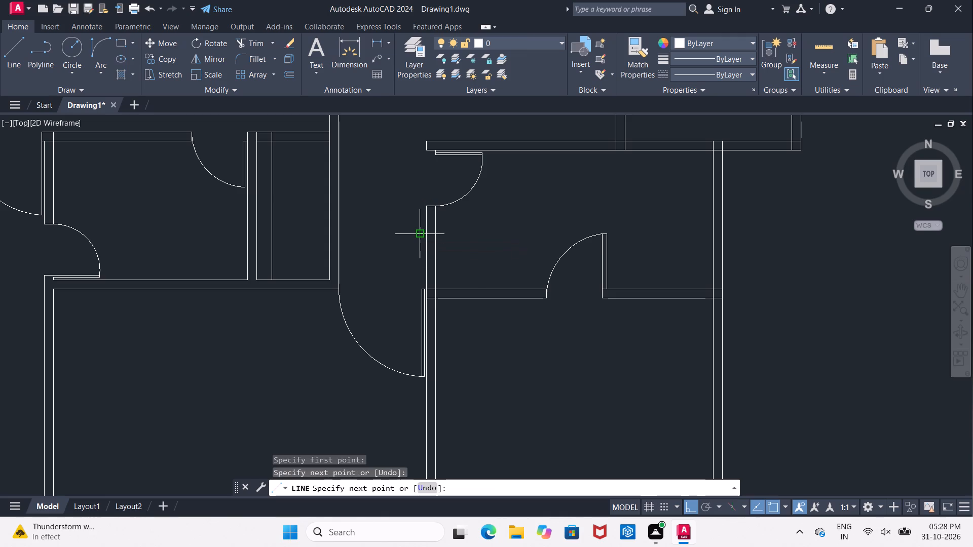
key(Escape)
Trim the part of the short cross line that overhangs the wall's passage-side face.
scroll(455, 243, up, 2)
text(TR)
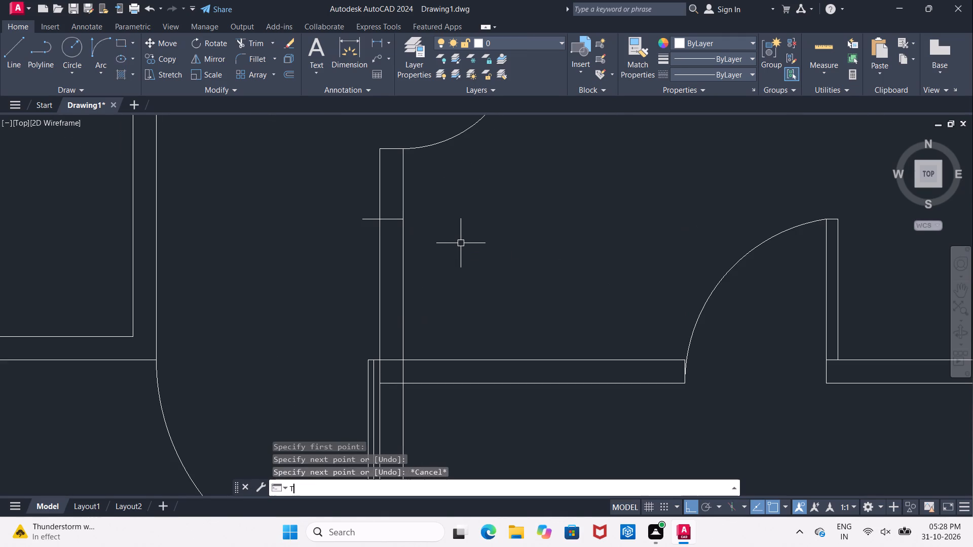
key(space)
key(space)
click(370, 220)
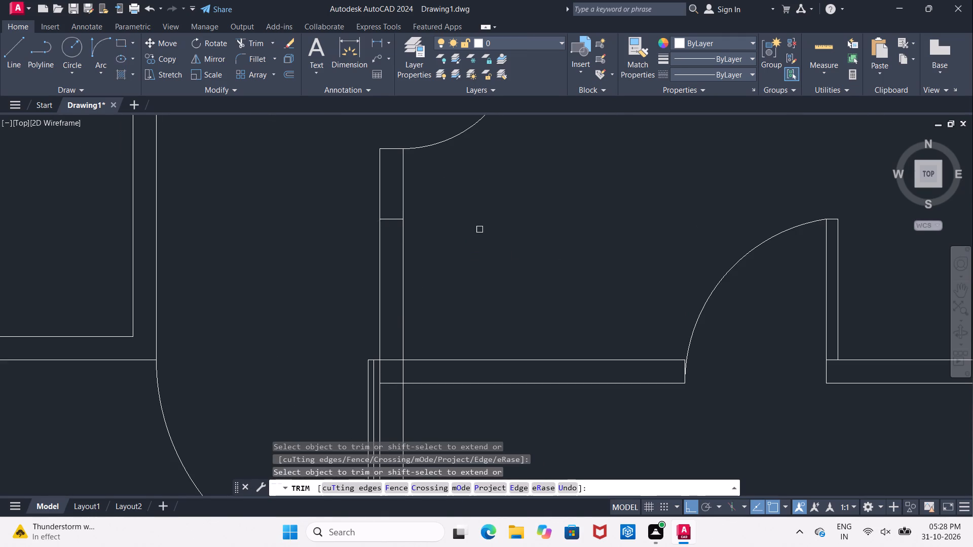
key(Delete)
Examine the wall between the new cross line and the doorway below, along with the surrounding rooms.
scroll(480, 234, down, 1)
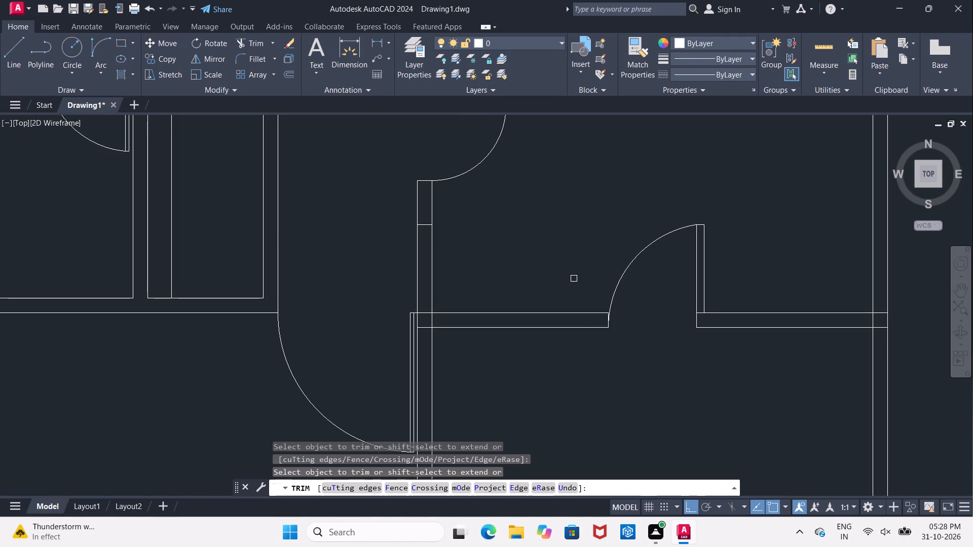
scroll(384, 249, down, 1)
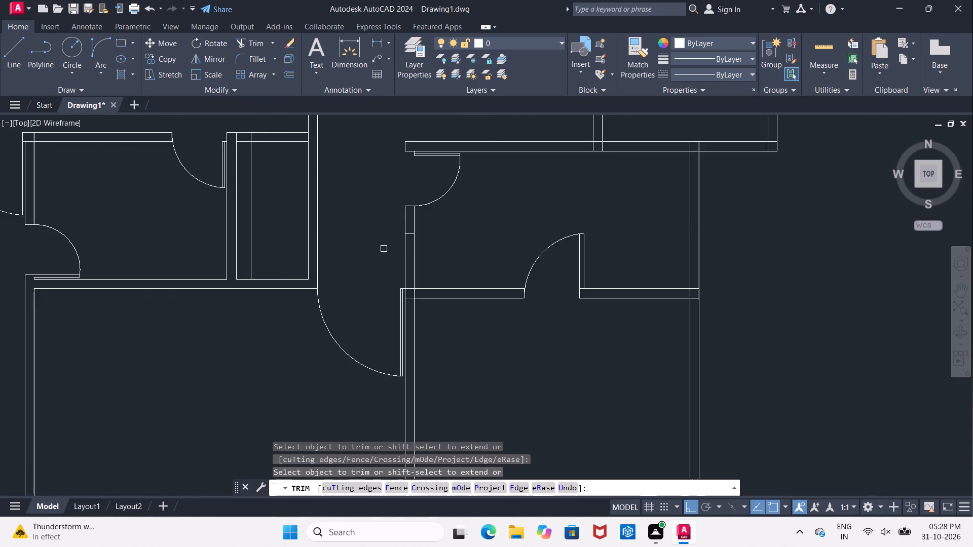
scroll(384, 249, down, 1)
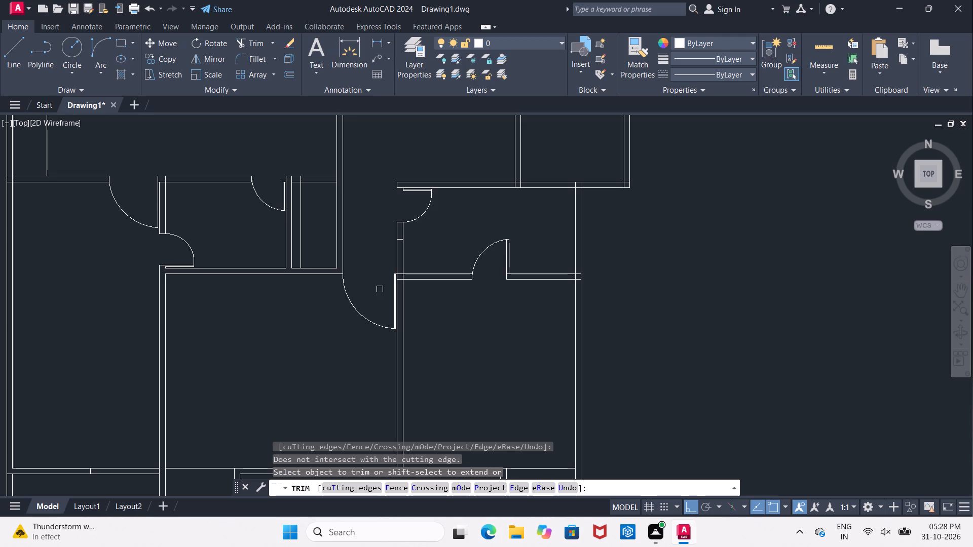
scroll(416, 305, down, 1)
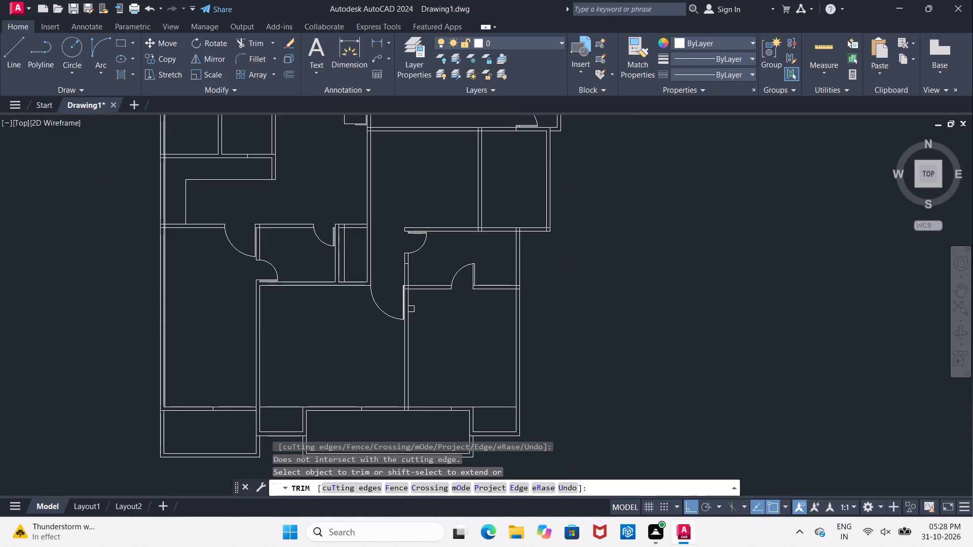
scroll(394, 318, up, 2)
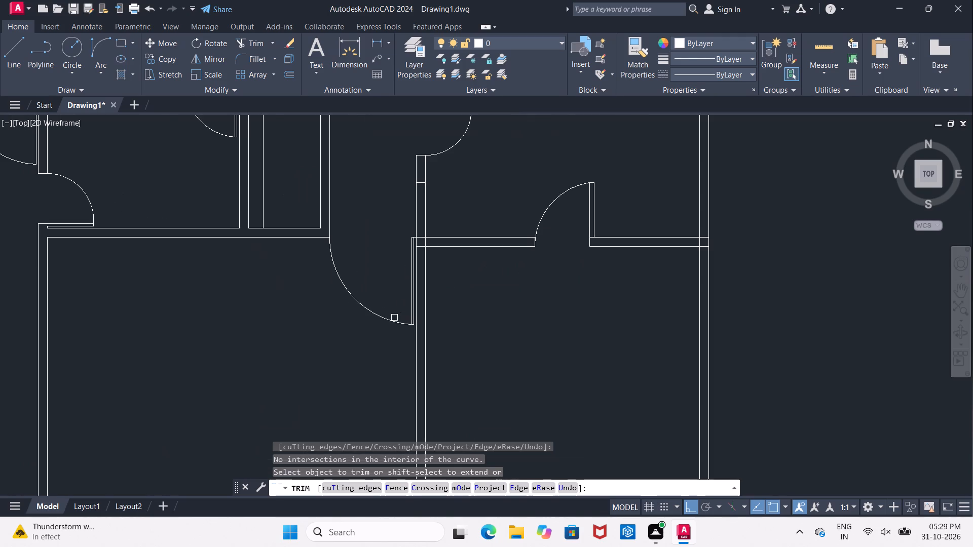
scroll(394, 283, down, 3)
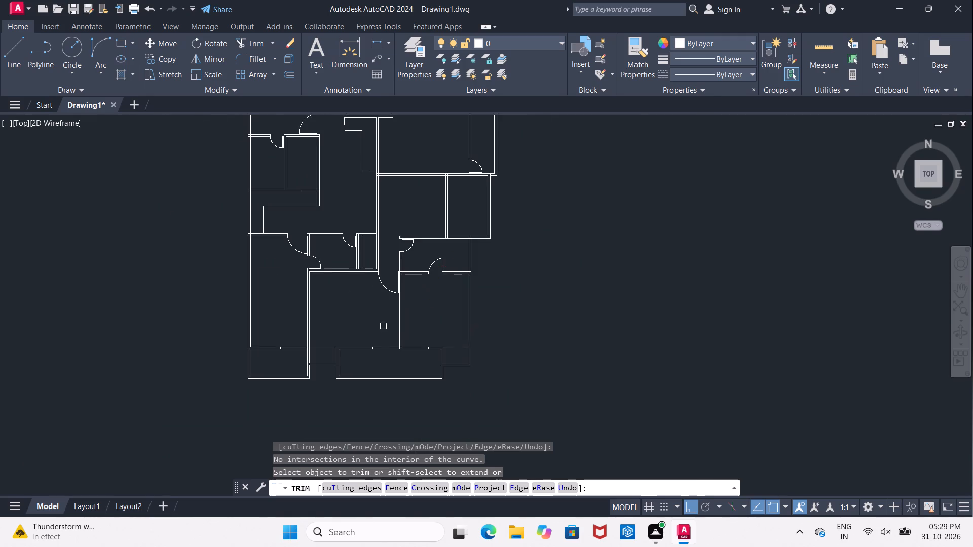
scroll(395, 276, up, 4)
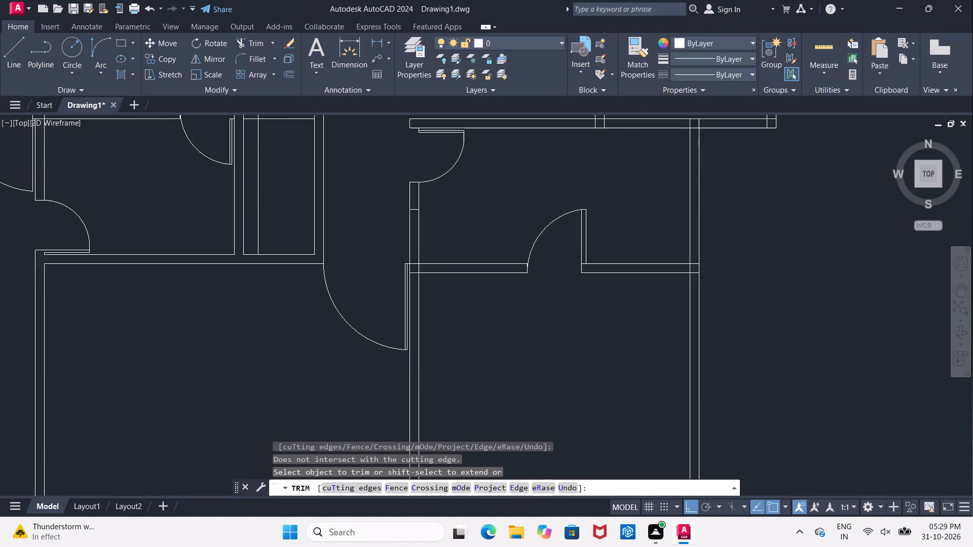
scroll(393, 272, up, 1)
middle_drag(424, 206, 367, 311)
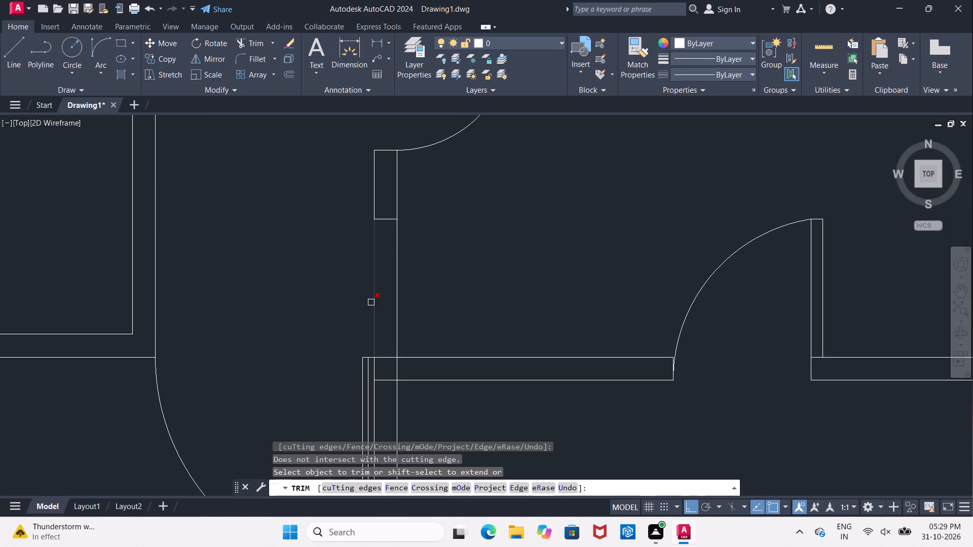
scroll(371, 302, down, 3)
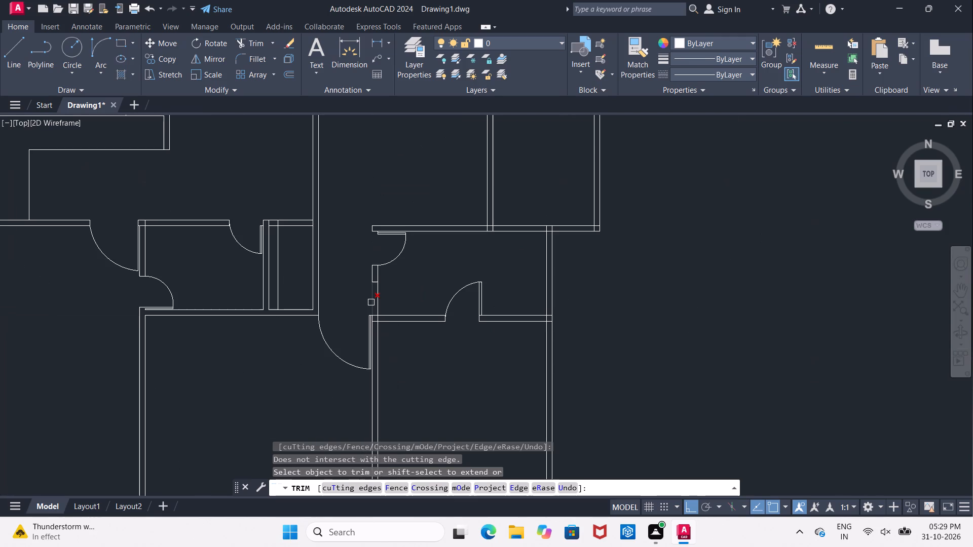
Examine the doorway at the passage's lower end, the small room's doors and the surrounding rooms.
key(Escape)
scroll(371, 302, down, 1)
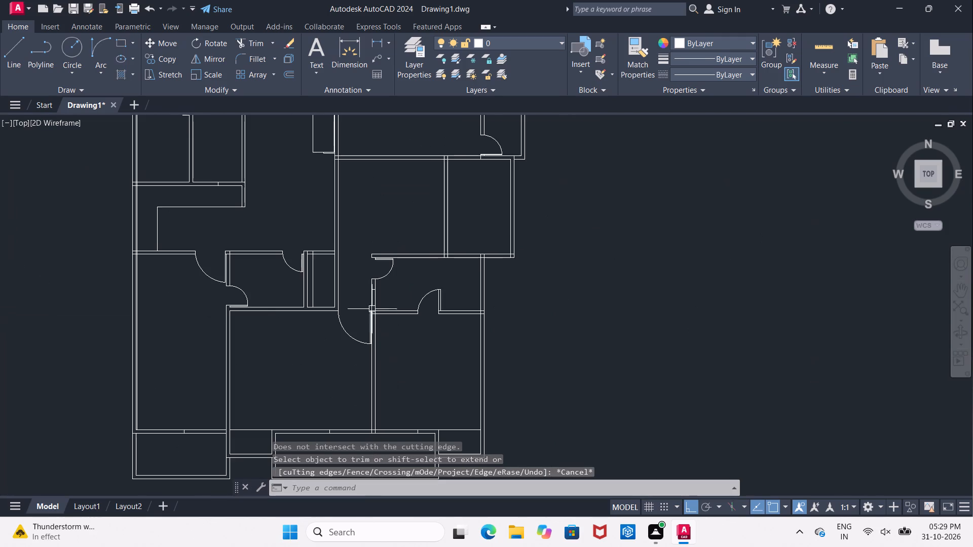
middle_drag(392, 330, 374, 262)
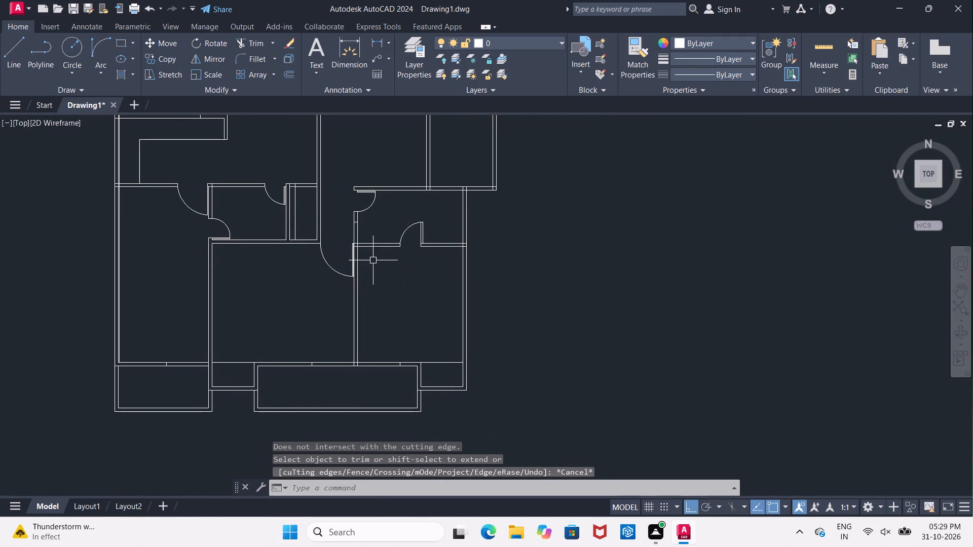
scroll(373, 260, up, 2)
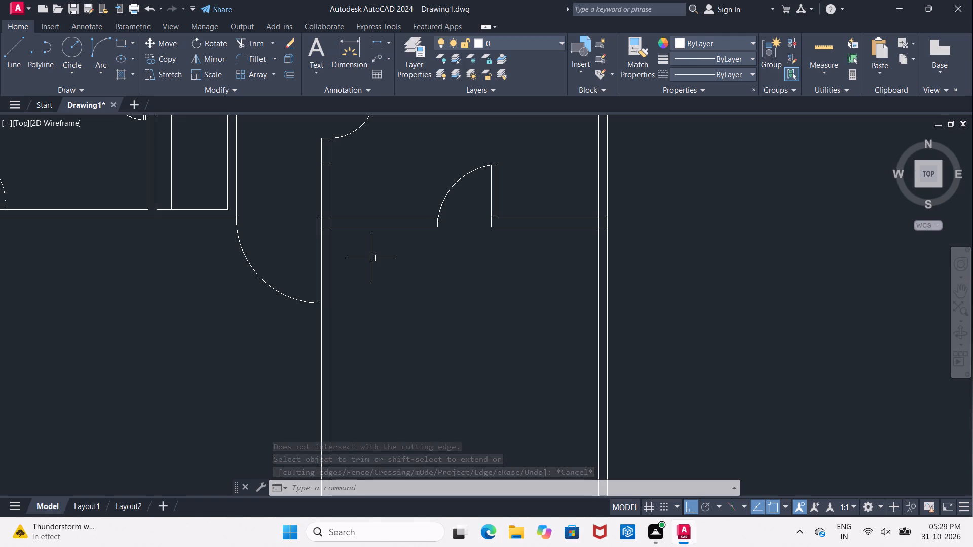
middle_drag(371, 260, 359, 270)
scroll(359, 270, down, 2)
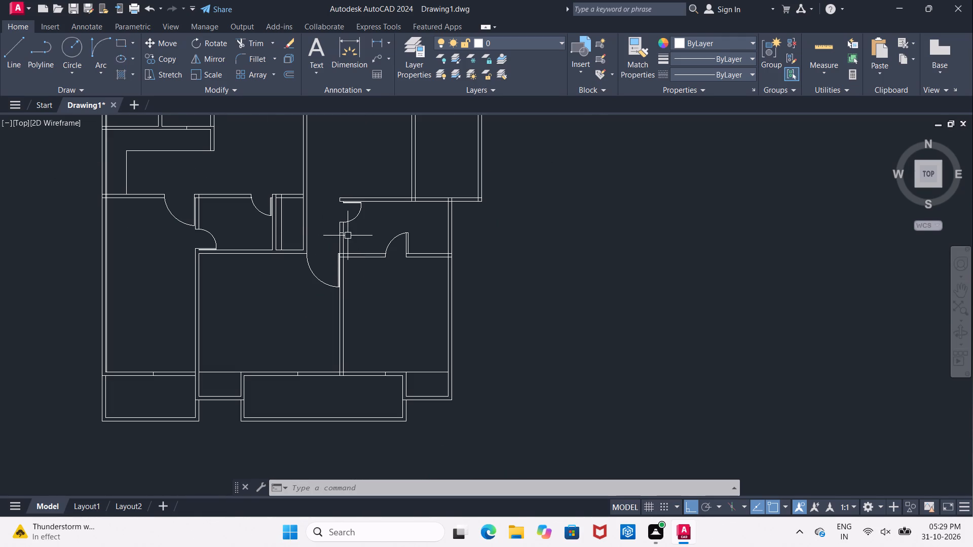
middle_drag(368, 242, 371, 301)
scroll(370, 291, down, 1)
scroll(359, 276, up, 1)
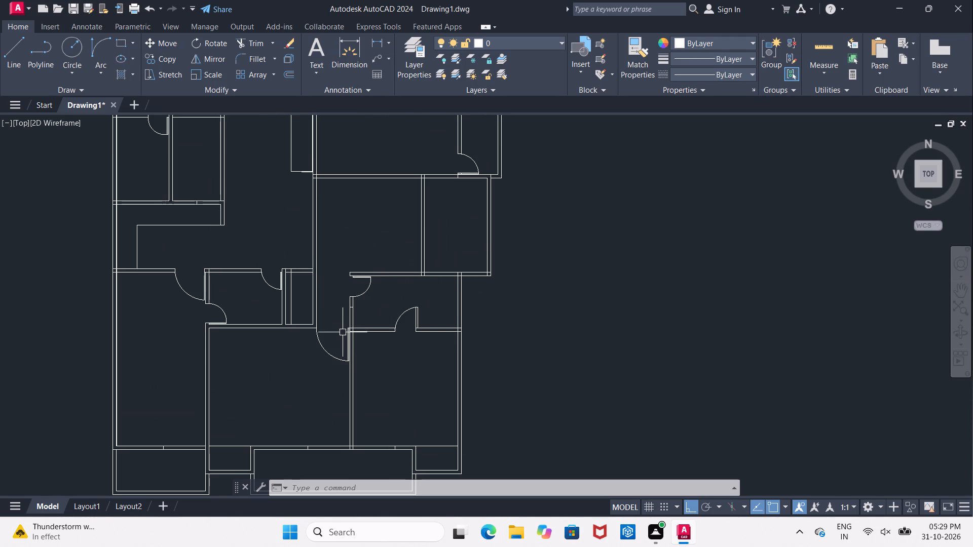
scroll(345, 340, up, 2)
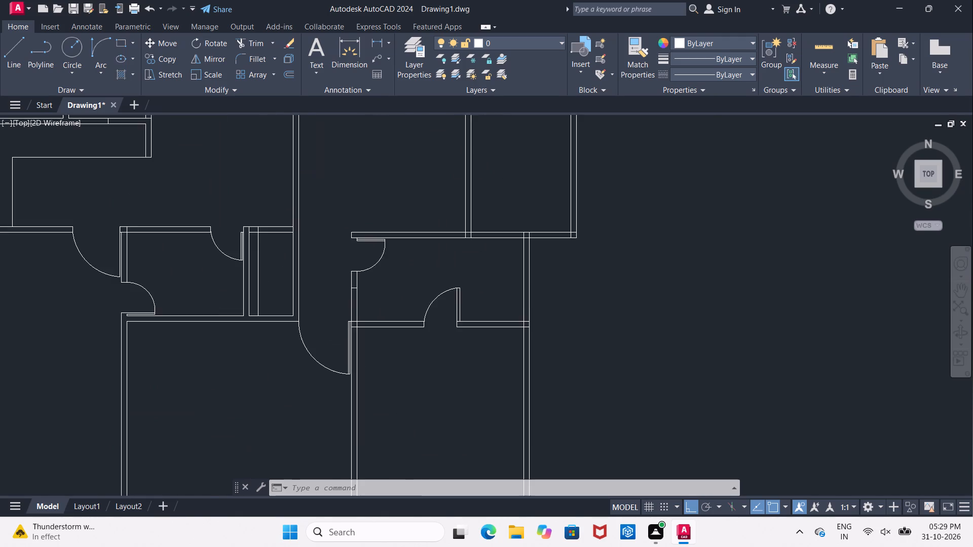
scroll(347, 337, up, 2)
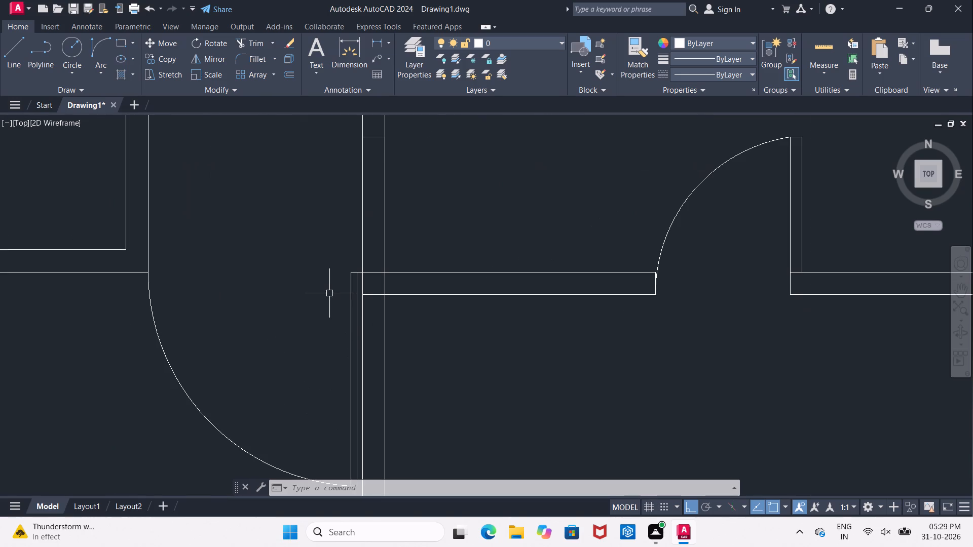
scroll(327, 293, down, 2)
key(Escape)
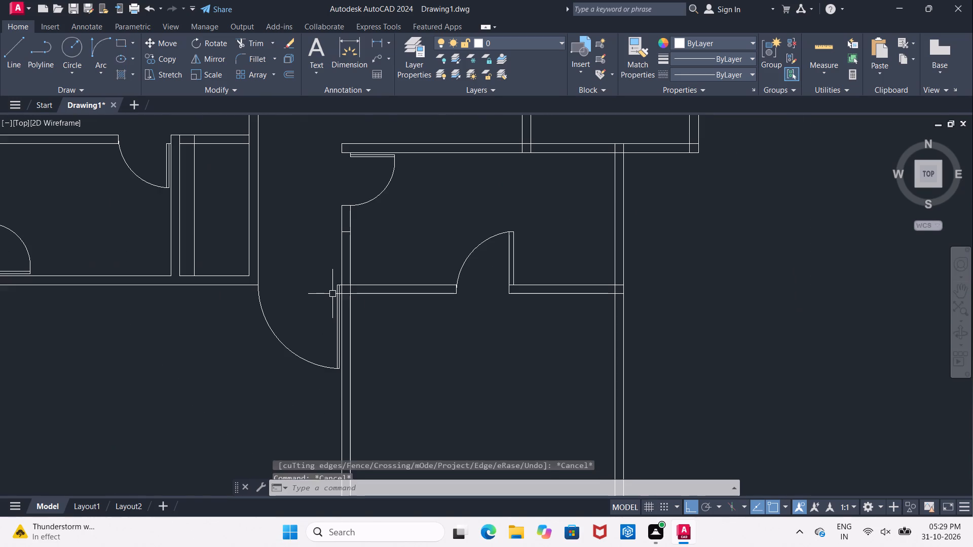
Move the passage-end door's leaf lines and swing arc straight down, clear of the opening into the lower middle room.
scroll(332, 294, down, 2)
scroll(330, 318, up, 2)
scroll(260, 252, up, 1)
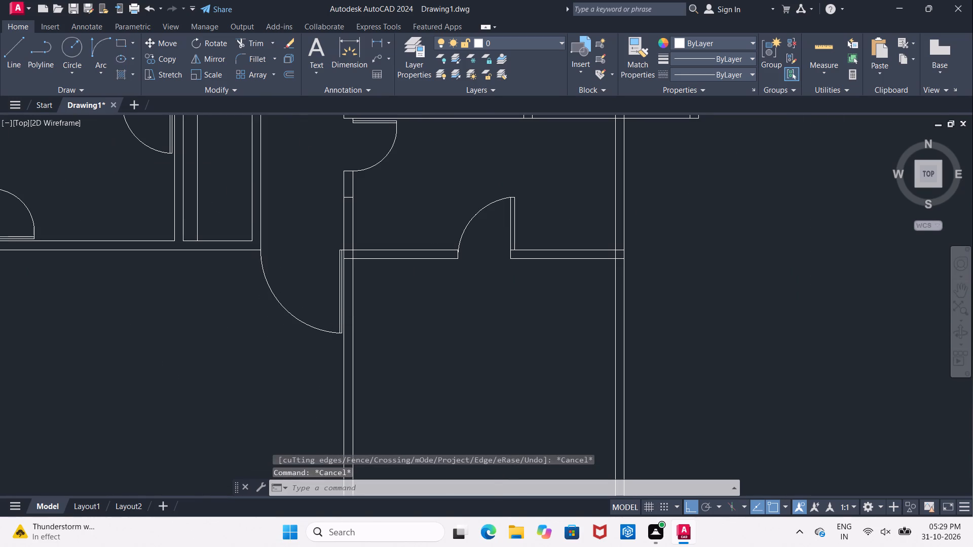
scroll(260, 252, up, 1)
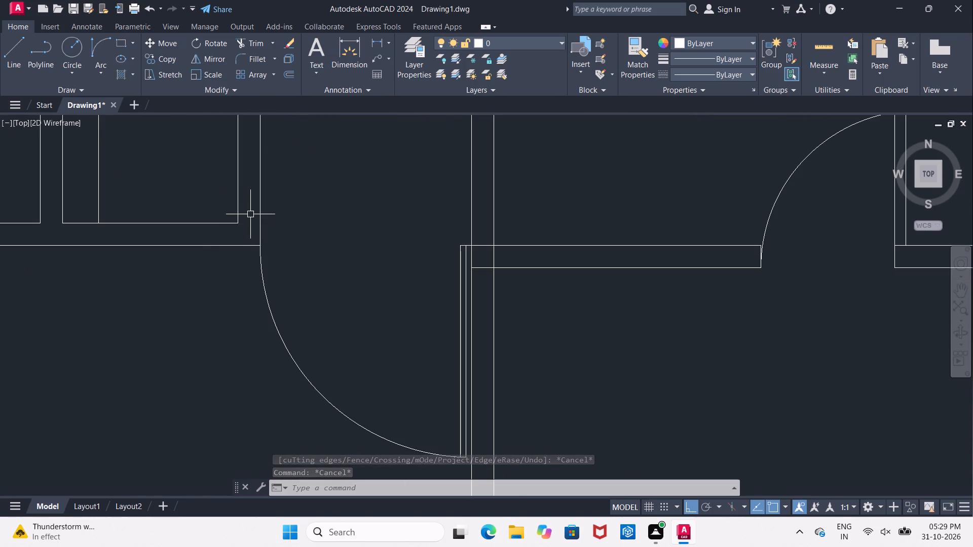
click(251, 203)
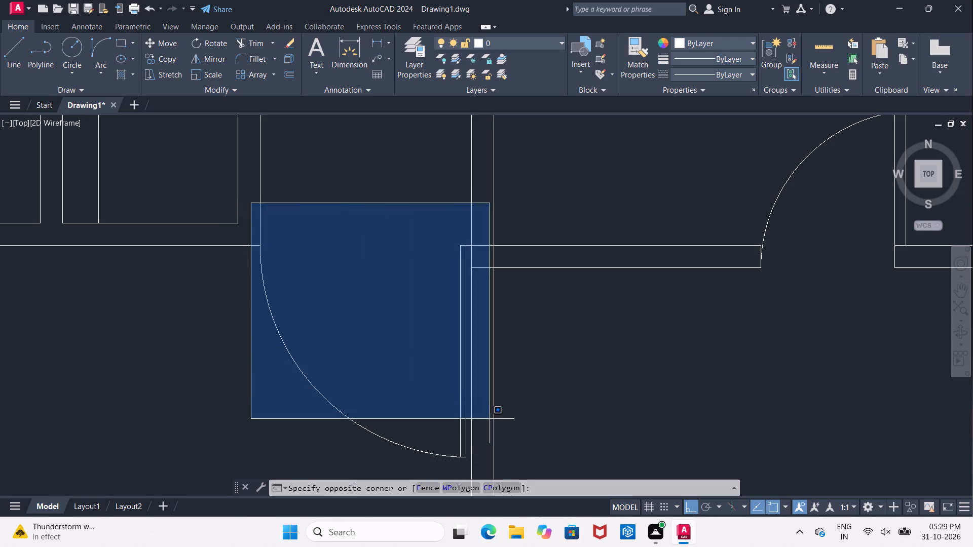
middle_drag(499, 418, 480, 319)
click(459, 365)
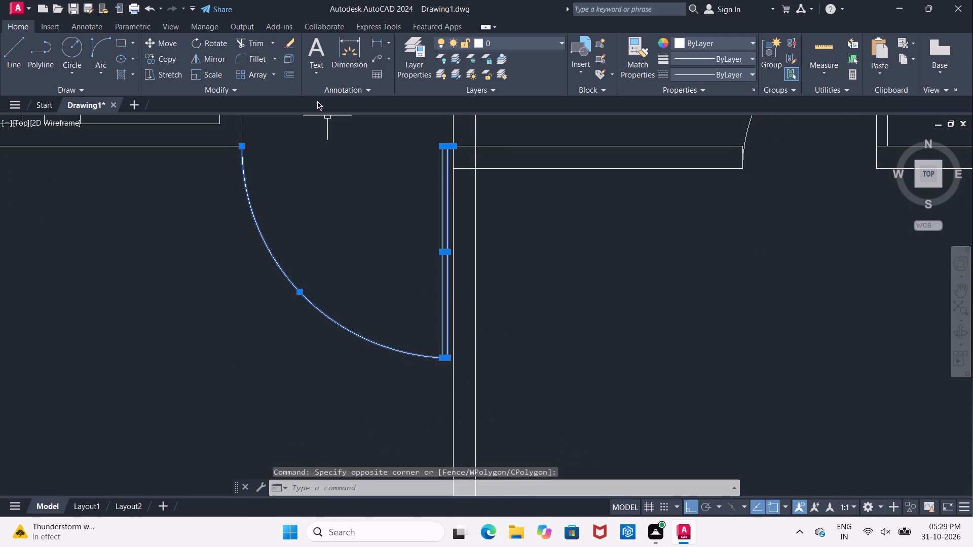
click(161, 40)
drag(679, 303, 679, 308)
click(675, 444)
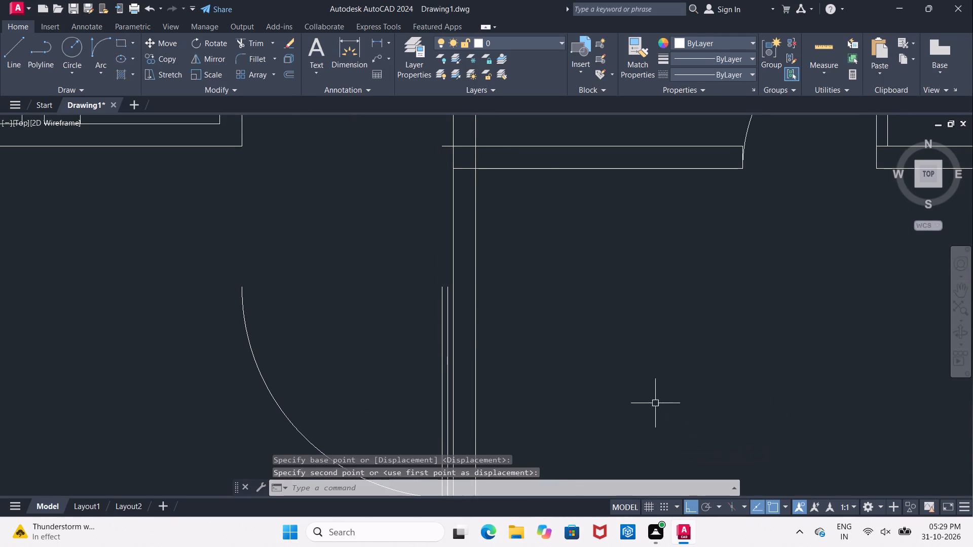
Trim the short end of the small room's bottom wall line that overhangs the passage-side wall face at the vacated doorway.
scroll(643, 393, down, 2)
middle_drag(619, 361, 486, 336)
scroll(431, 289, up, 1)
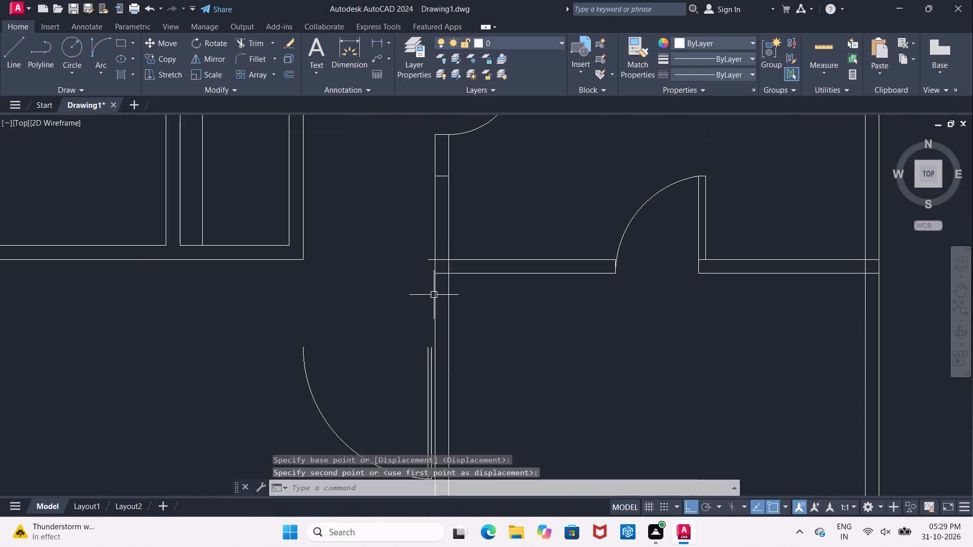
scroll(444, 306, up, 2)
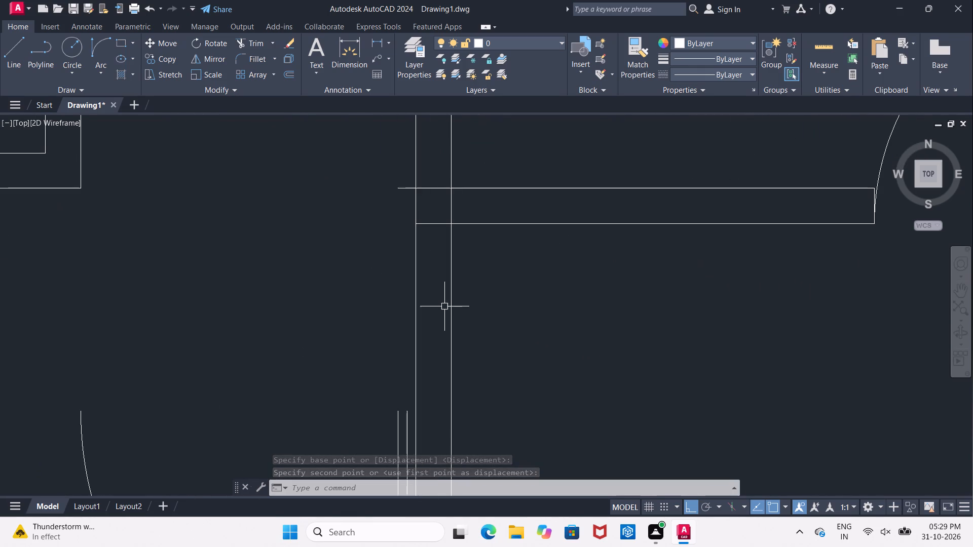
key(t)
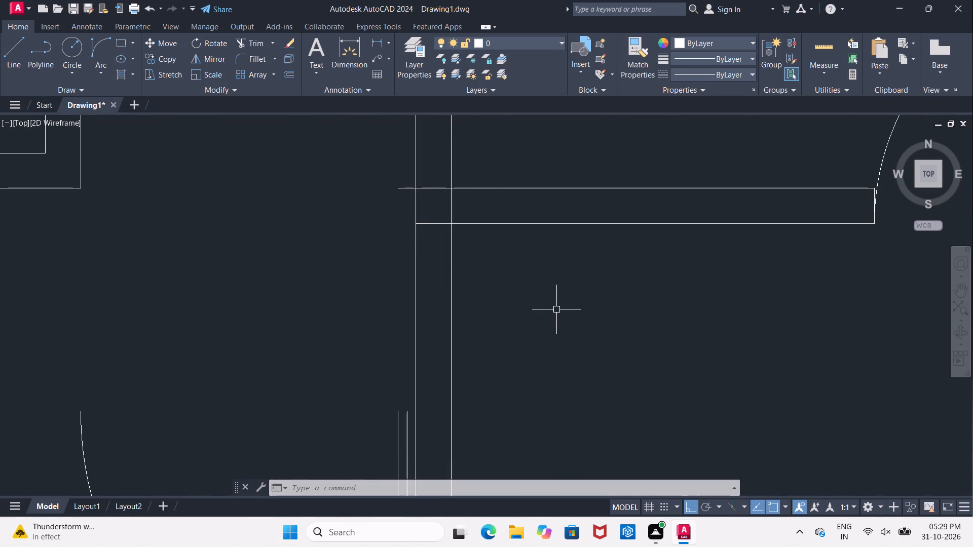
key(r)
key(space)
key(space)
click(402, 188)
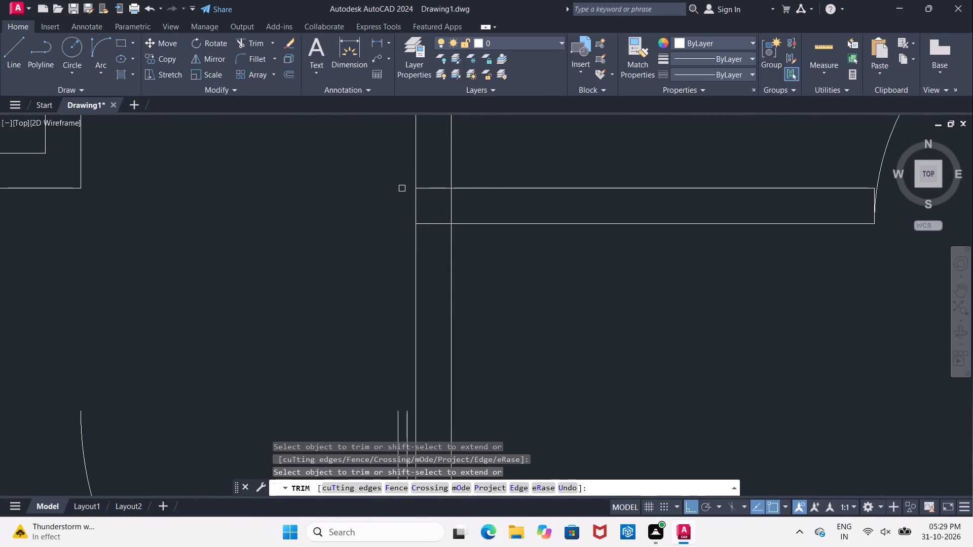
key(Escape)
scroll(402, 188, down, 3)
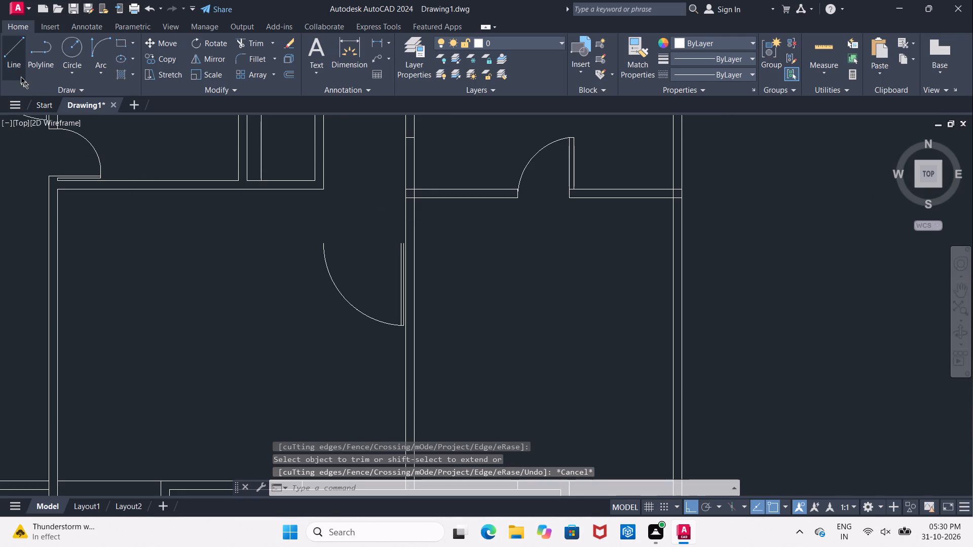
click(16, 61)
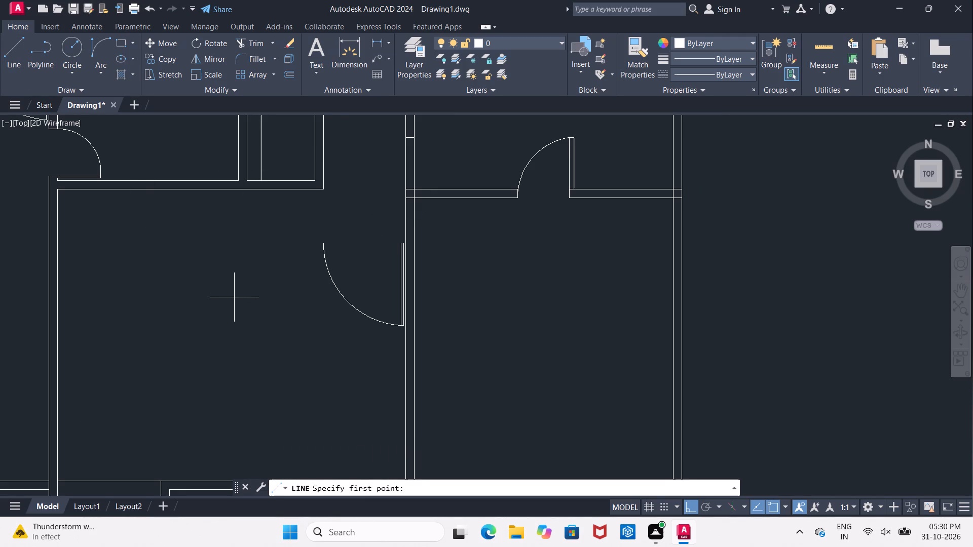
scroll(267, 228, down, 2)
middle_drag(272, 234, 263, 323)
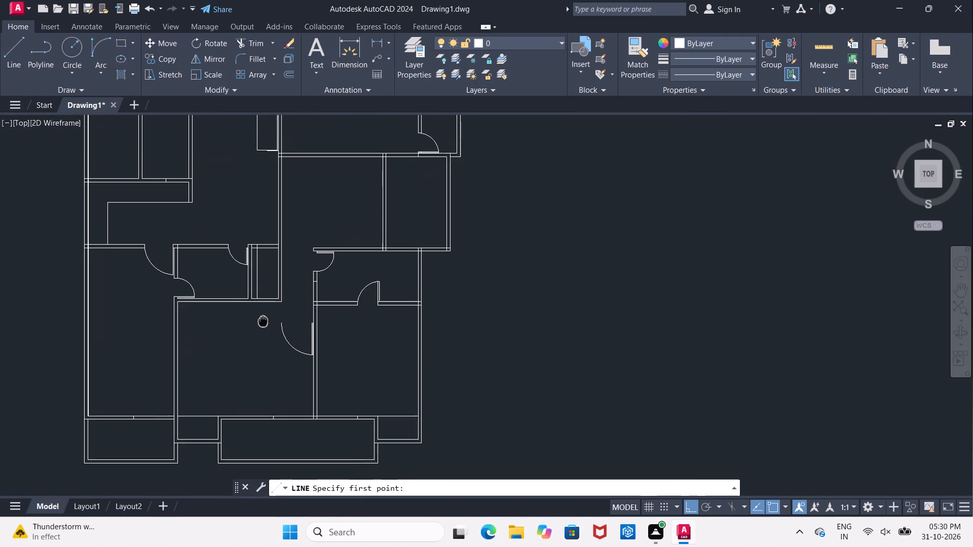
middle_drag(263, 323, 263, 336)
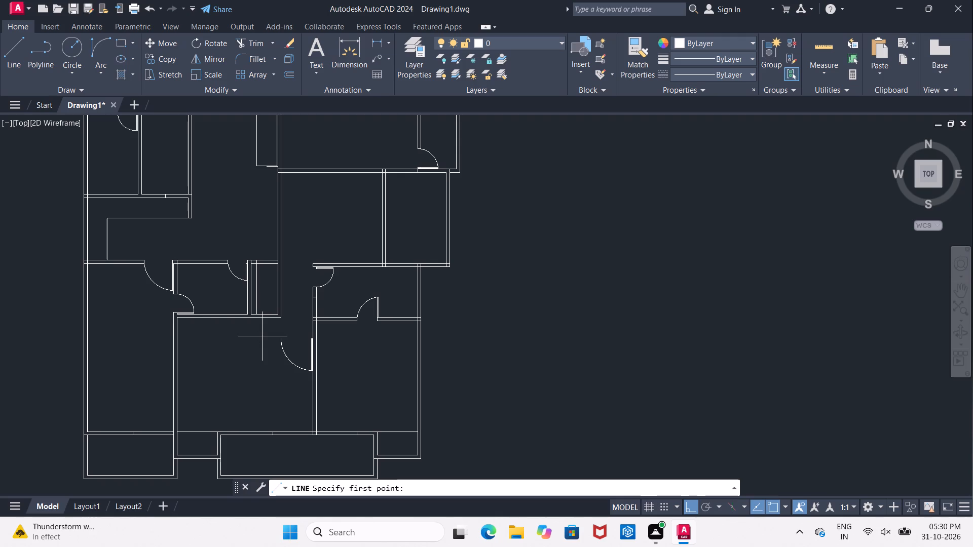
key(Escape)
Erase the small room's upper door swing arc and the two long lines of its leaf.
scroll(336, 302, up, 2)
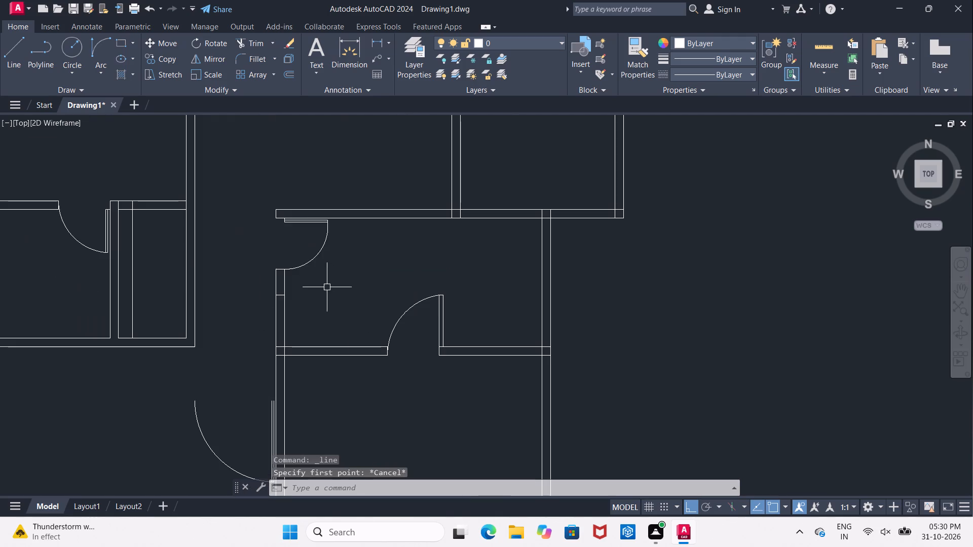
scroll(285, 219, up, 4)
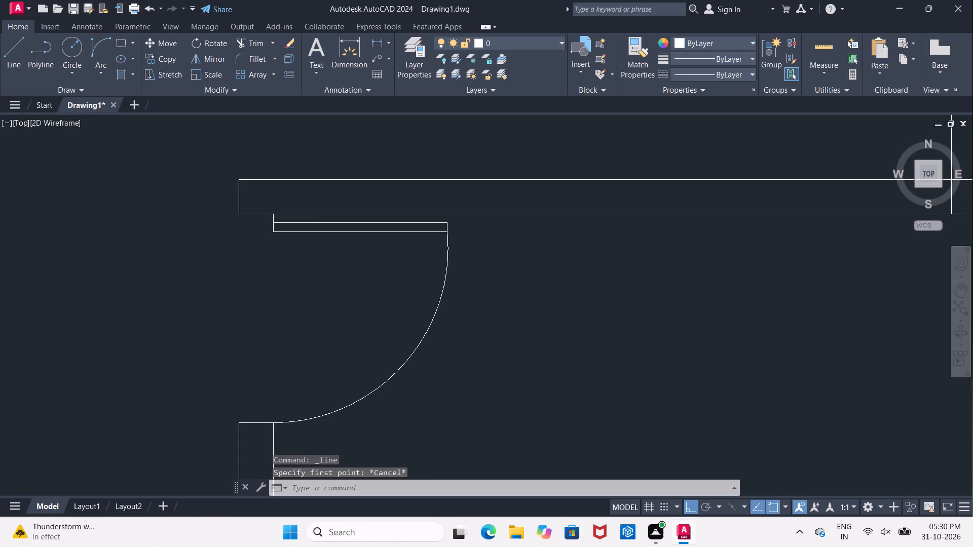
click(292, 223)
click(290, 236)
click(525, 338)
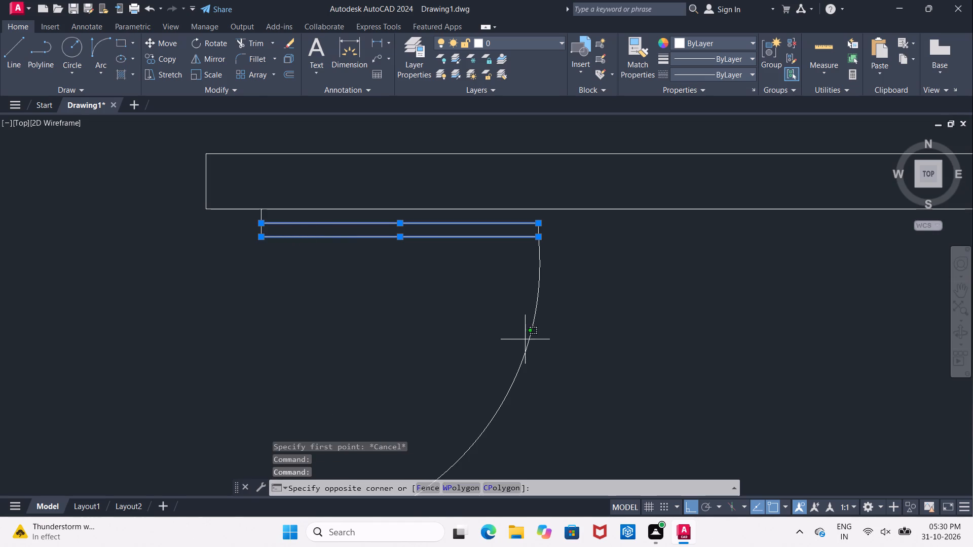
click(527, 345)
click(527, 345)
click(508, 344)
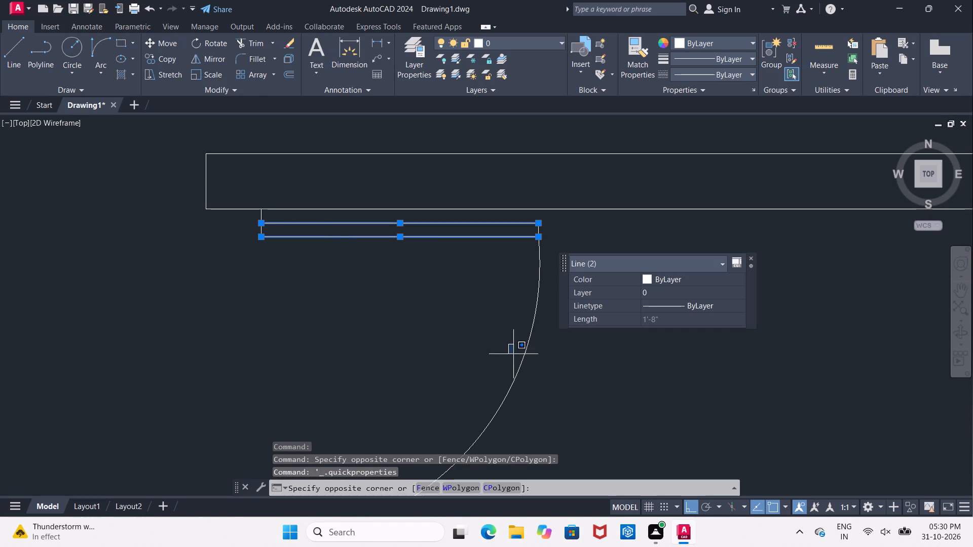
click(521, 363)
click(515, 368)
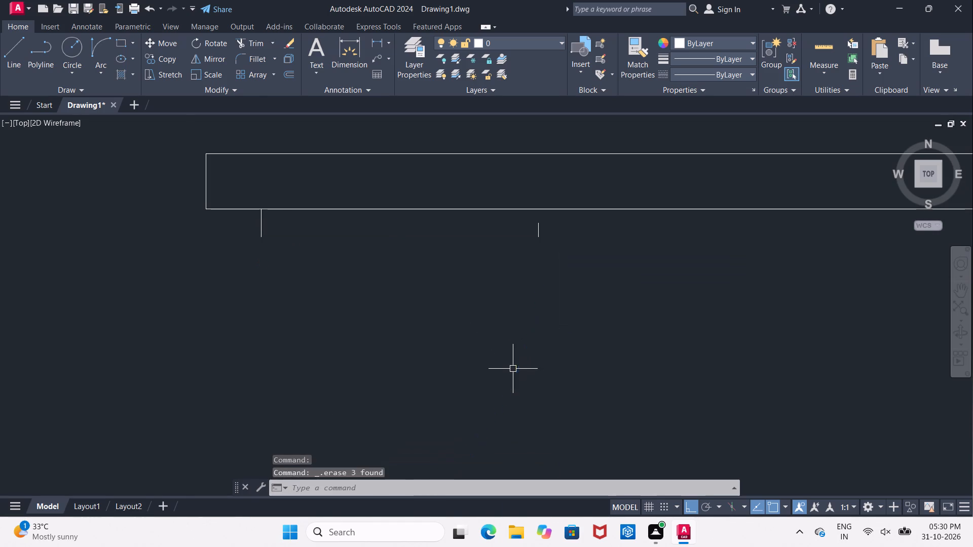
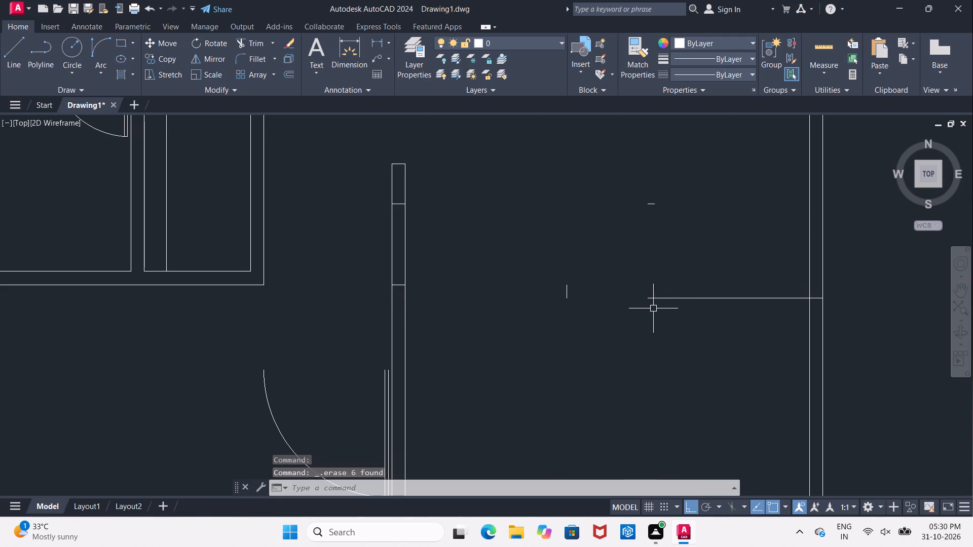
Erase the removed small room's leftover wall line and two short stubs, plus the two cross lines inside the passage-side wall.
click(709, 300)
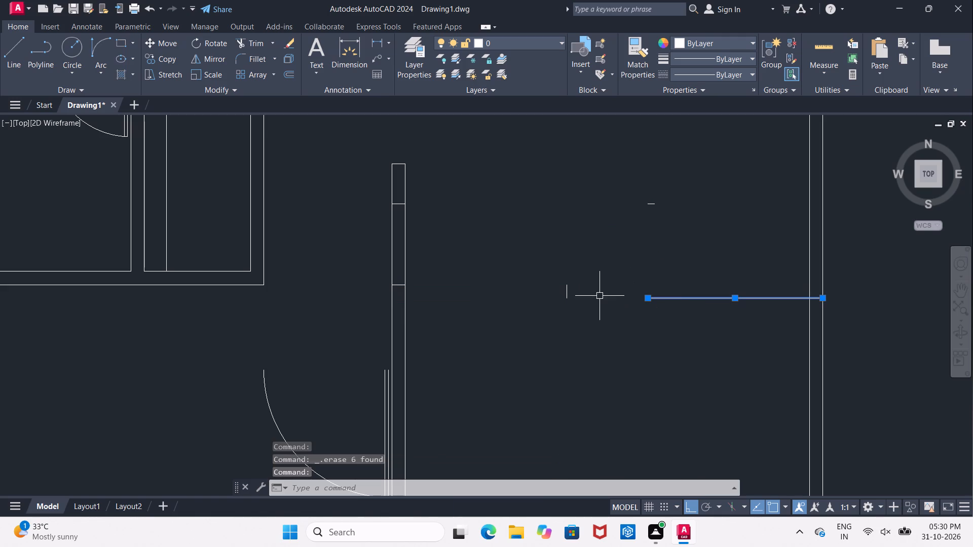
click(567, 293)
click(652, 206)
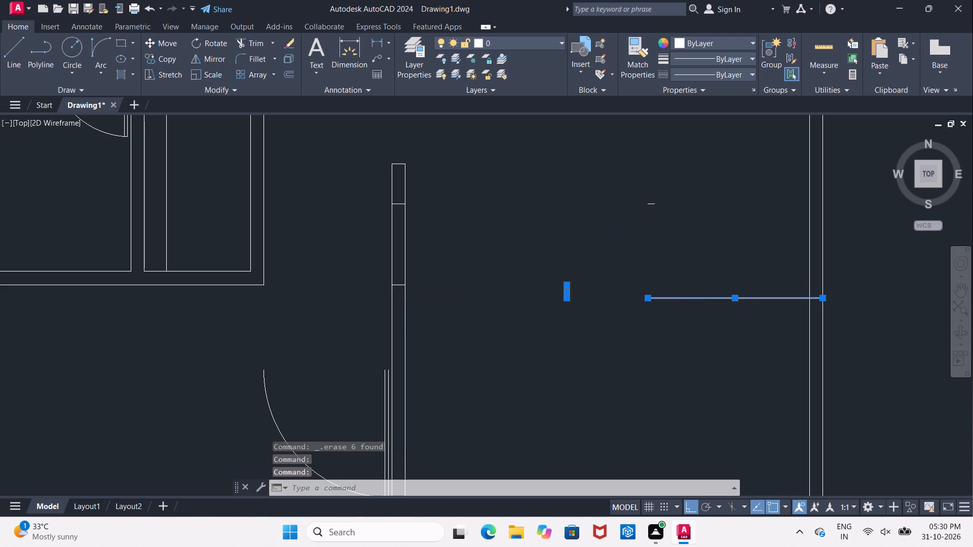
key(Delete)
click(402, 285)
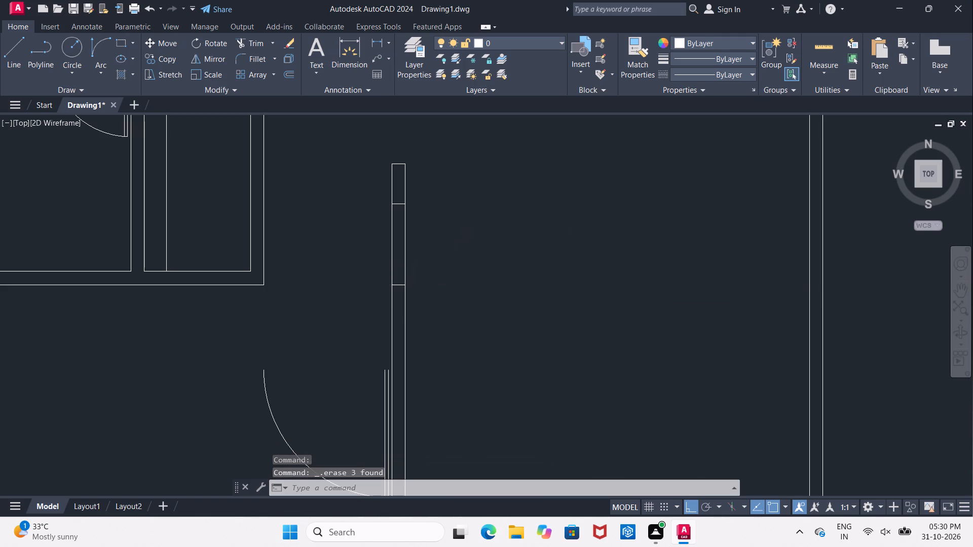
click(400, 205)
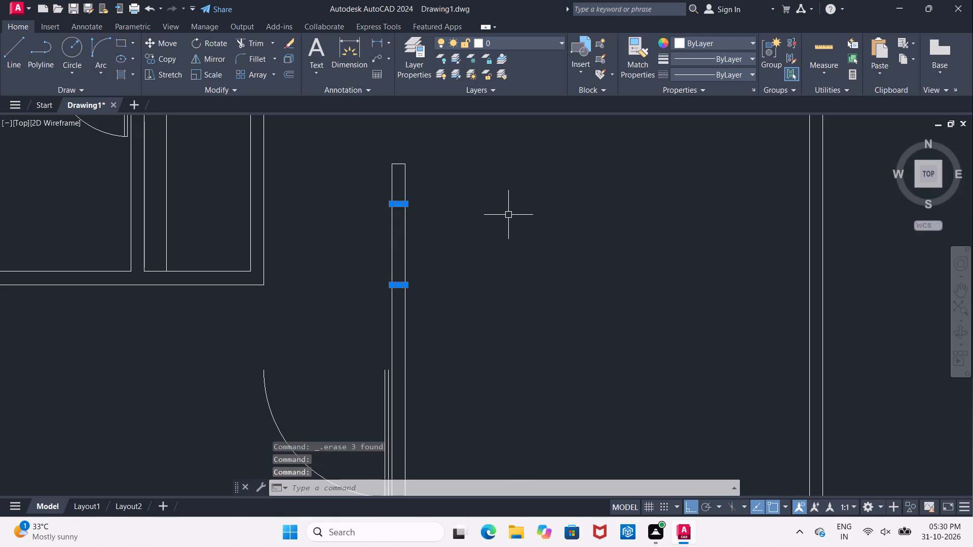
key(Delete)
Extend both bottom wall lines of the narrow closet across the passage to the far face of the passage-side wall.
scroll(456, 226, down, 2)
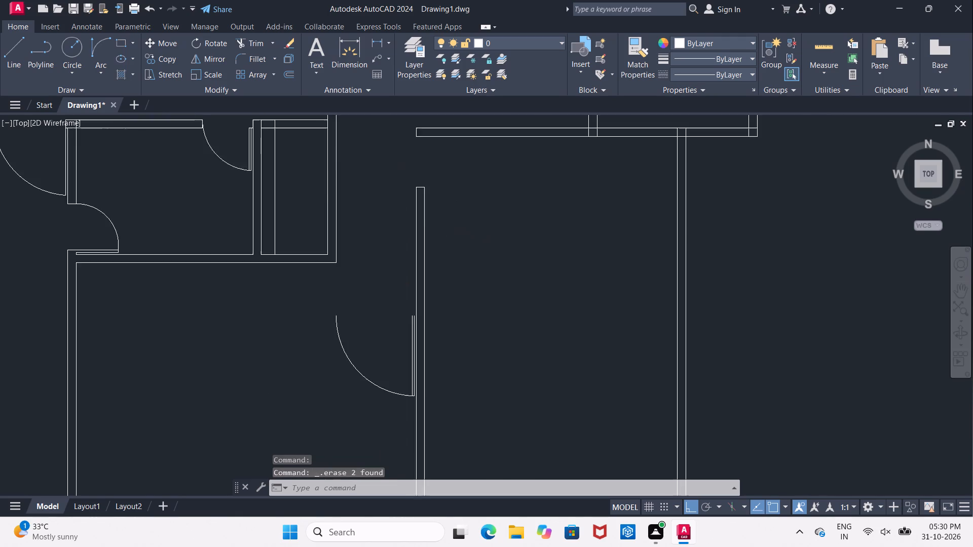
scroll(456, 226, down, 1)
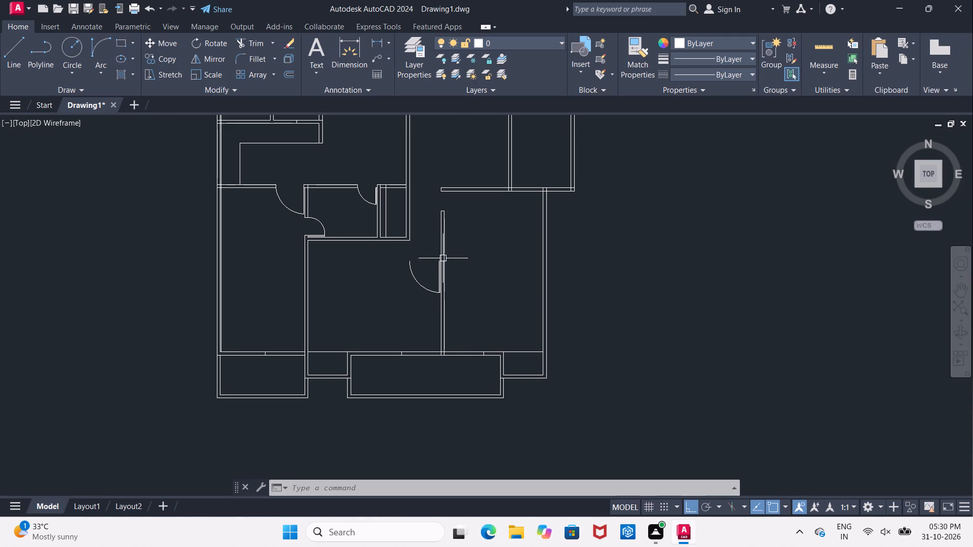
scroll(442, 247, up, 3)
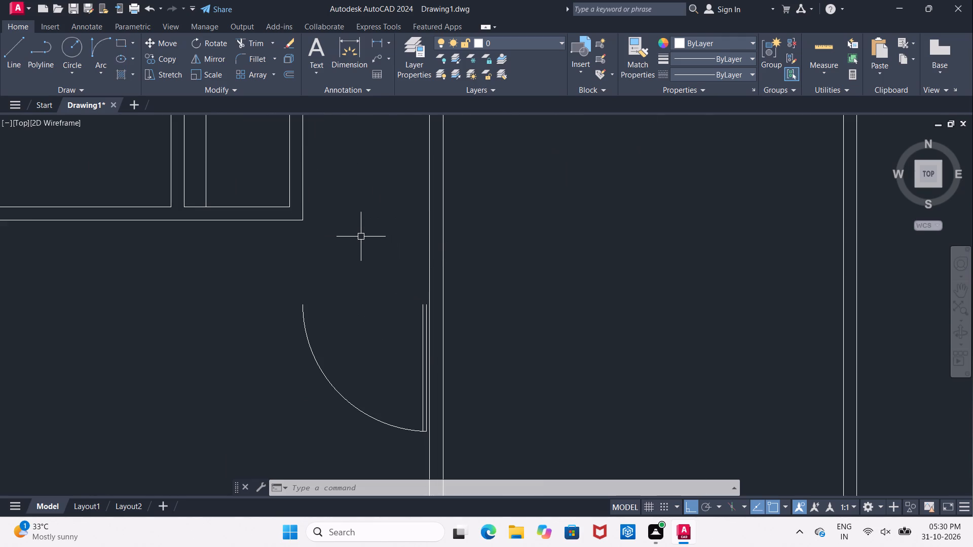
key(Escape)
text(EX)
key(space)
key(space)
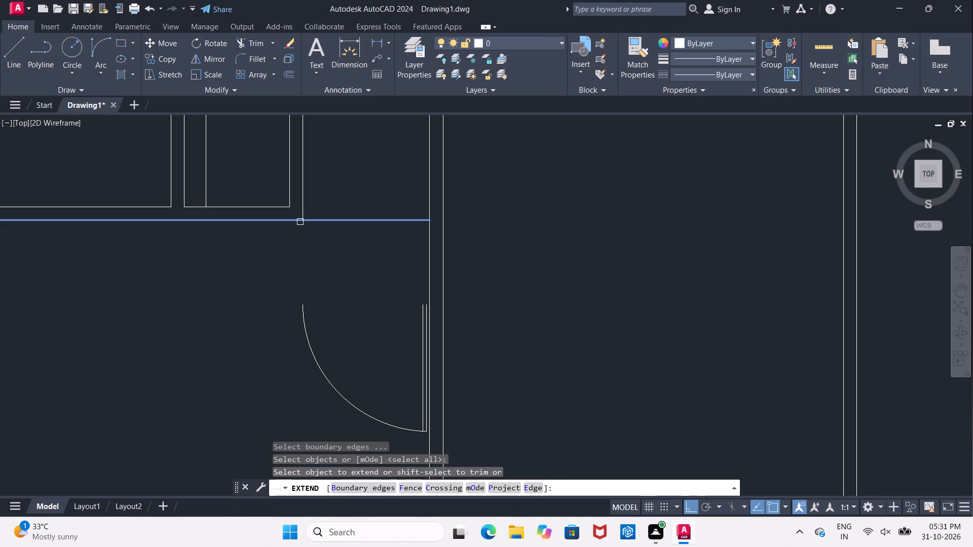
click(300, 222)
click(329, 217)
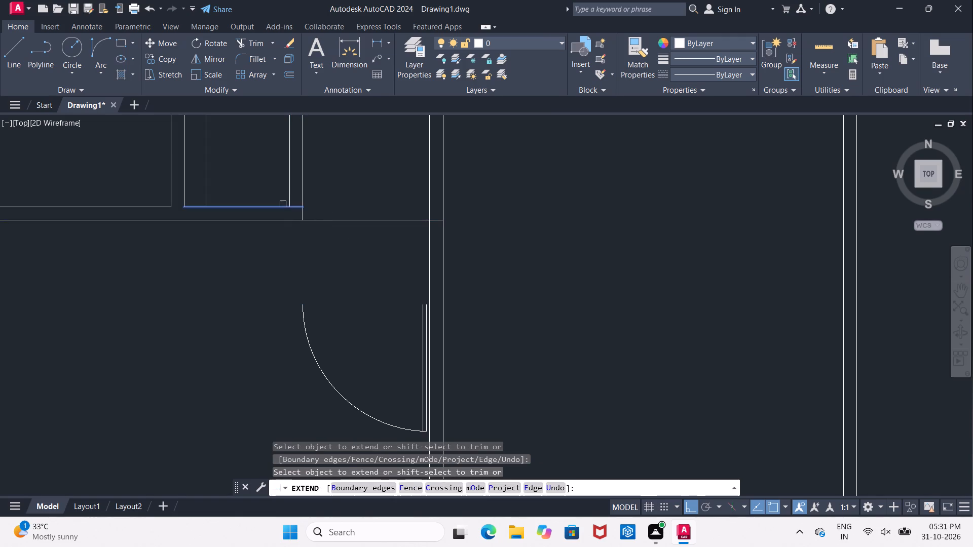
click(283, 204)
click(288, 205)
click(325, 206)
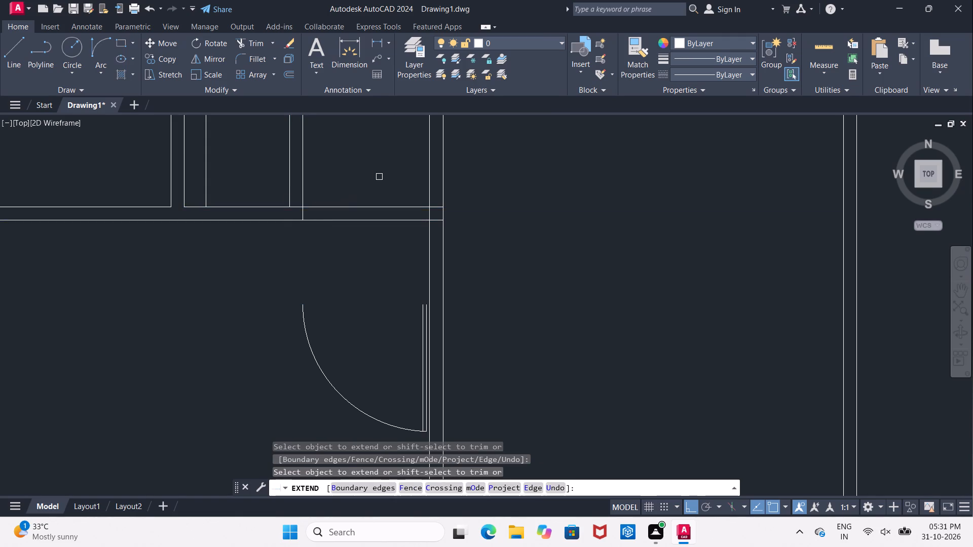
middle_drag(380, 176, 372, 288)
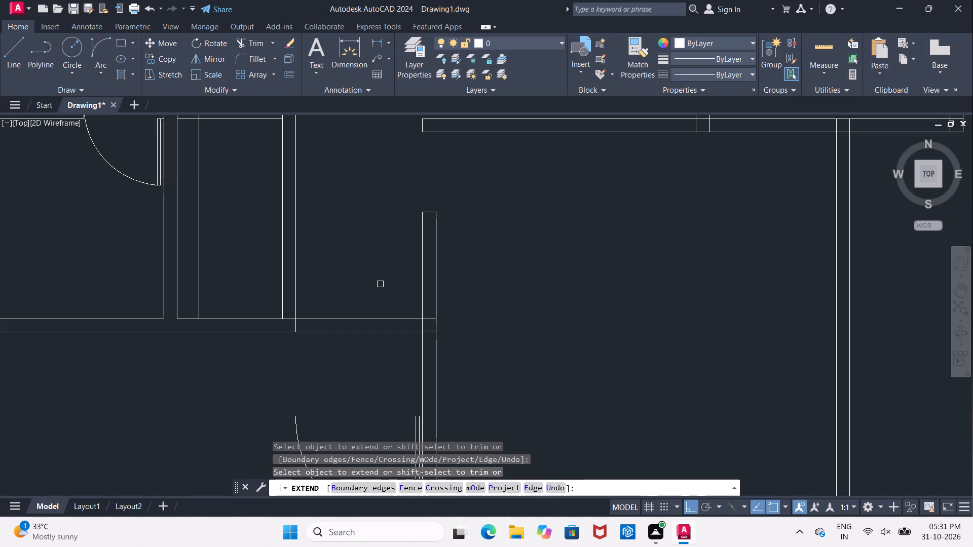
key(Escape)
Offset the upper line of the wall crossing the passage 3' upward.
key(o)
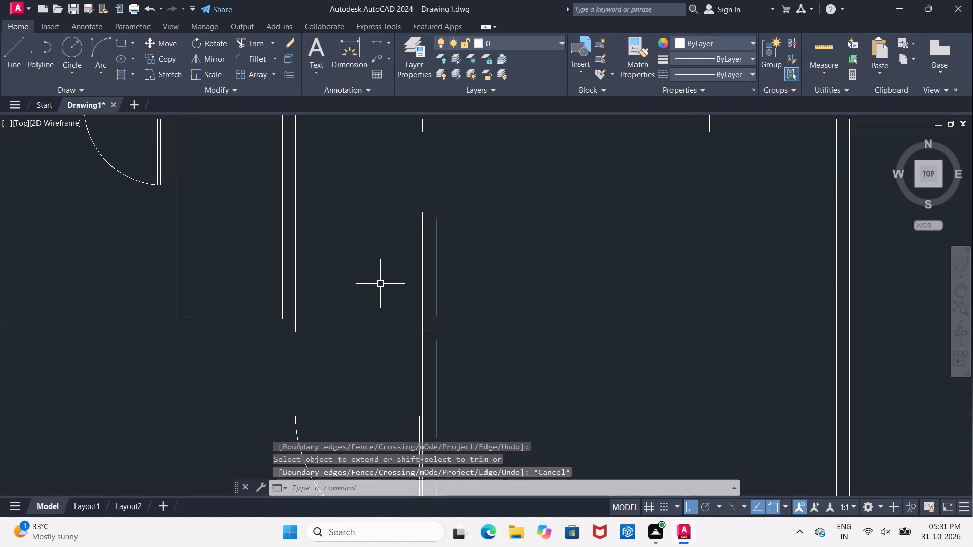
key(Return)
text(3')
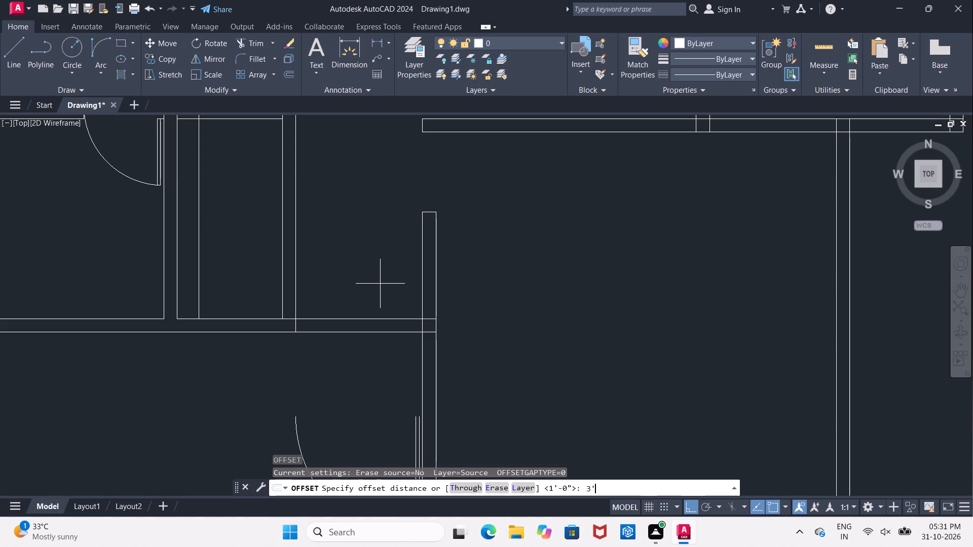
key(Return)
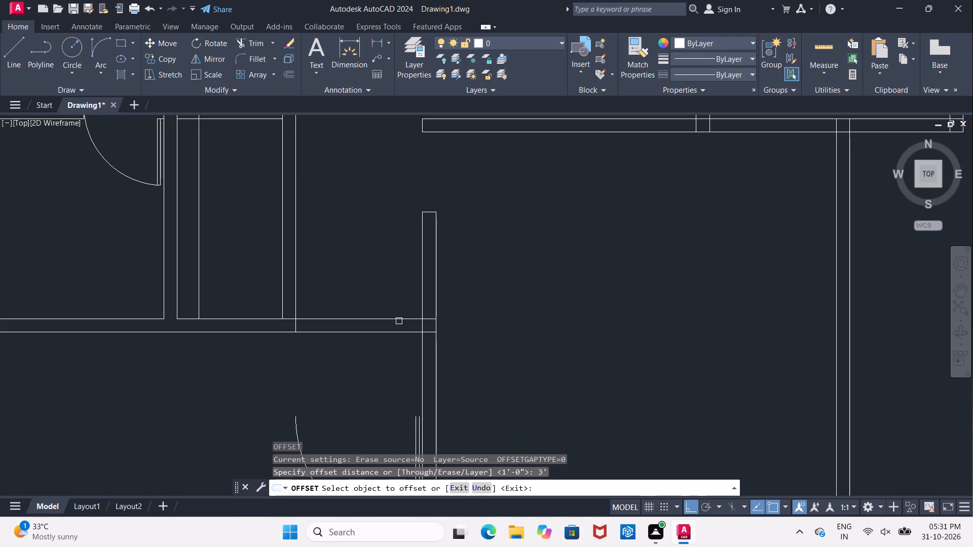
click(399, 320)
click(390, 284)
middle_drag(396, 270, 390, 308)
key(Escape)
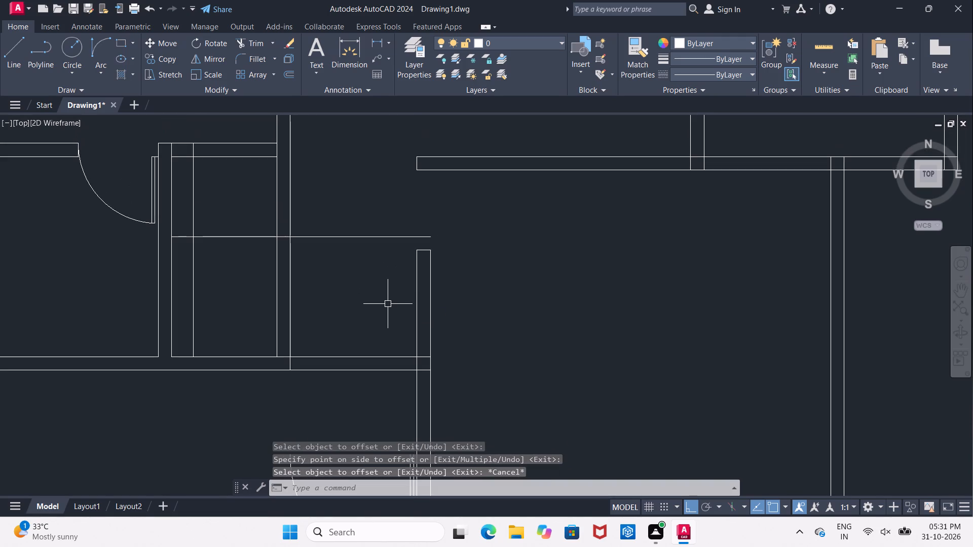
Extend both faces of the passage-side wall up to the 3' offset line and erase the wall's old end cap.
text(EX)
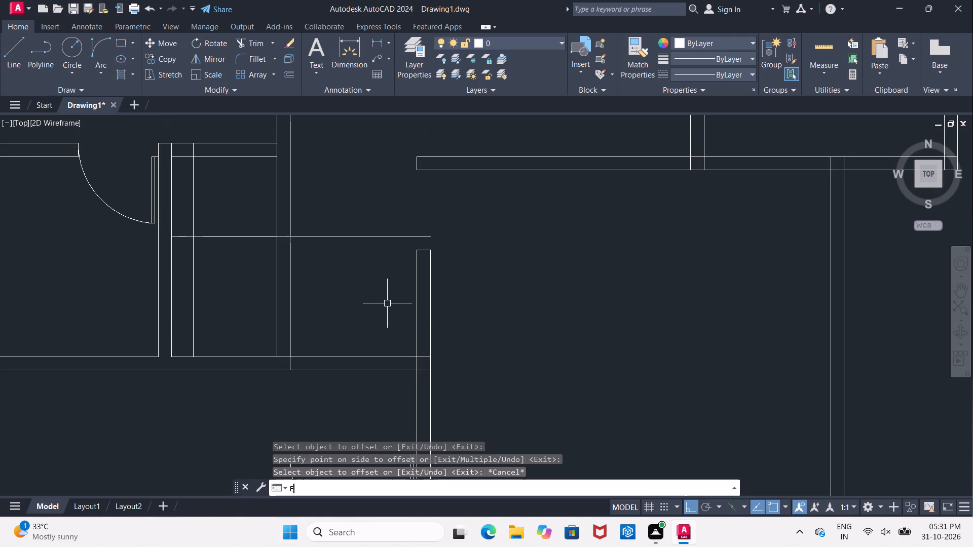
key(space)
key(space)
click(417, 290)
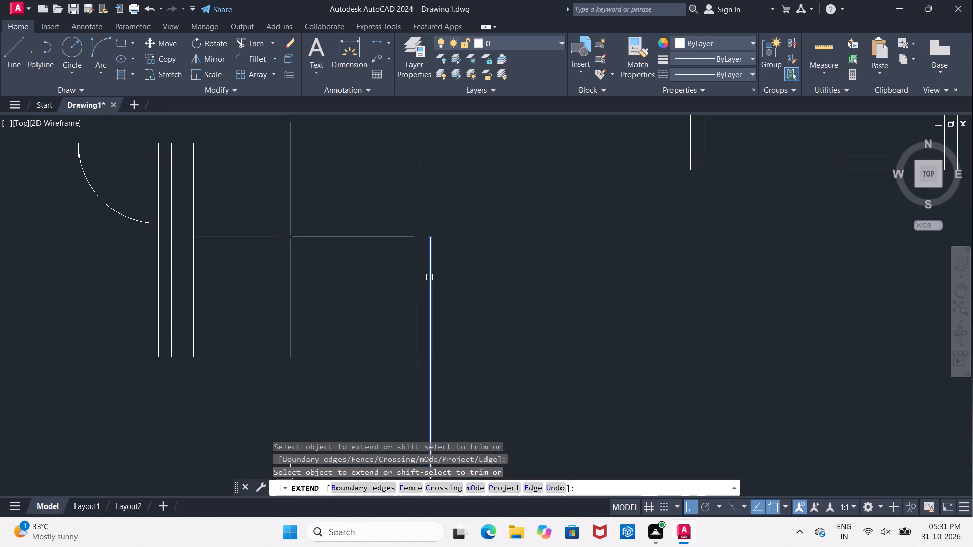
click(429, 278)
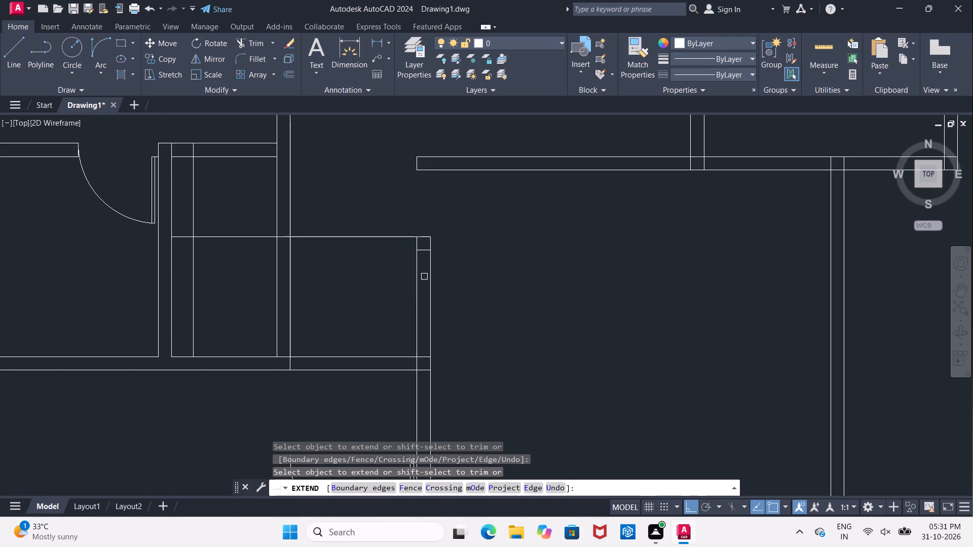
key(Escape)
click(423, 249)
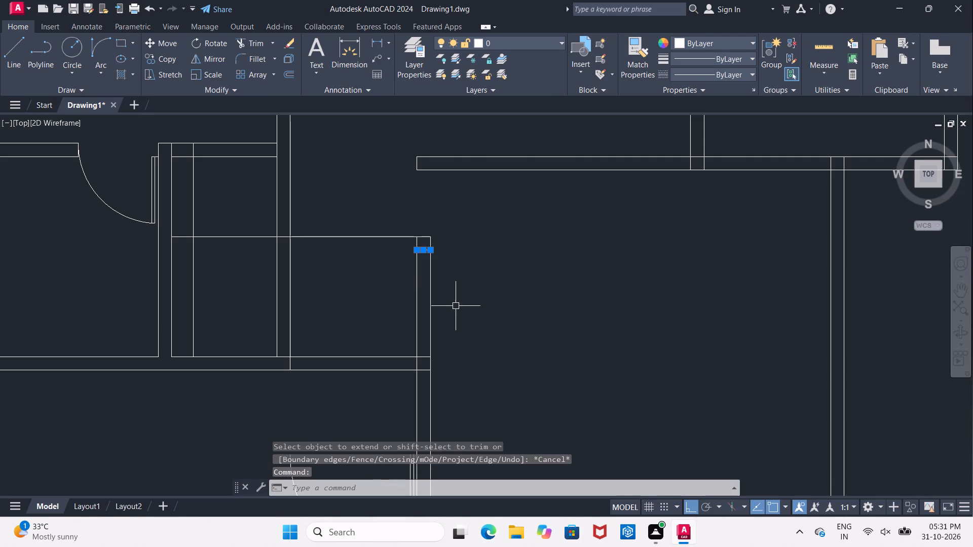
key(Delete)
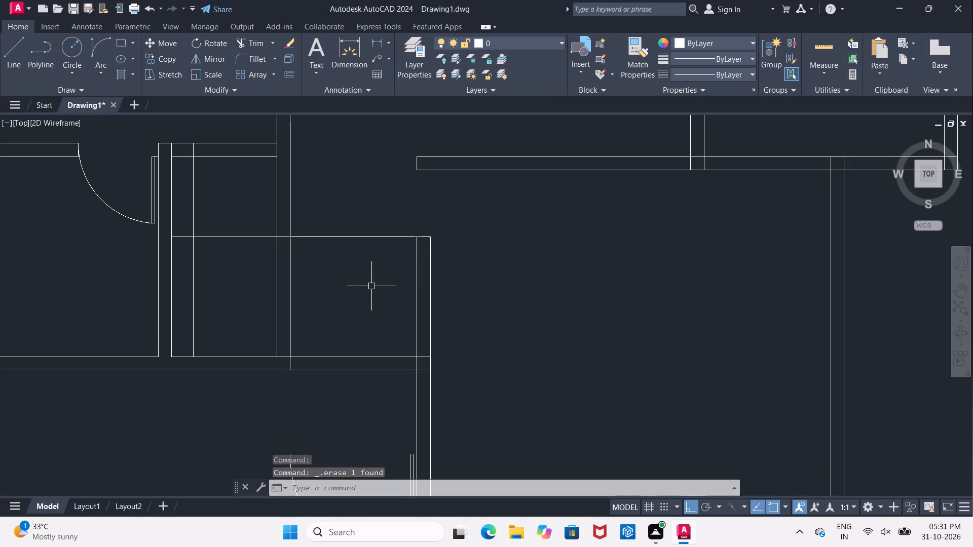
Trim the 3' offset line across the passage and erase its leftover piece in the closet, keeping only the wall's end cap.
key(Escape)
text(TR)
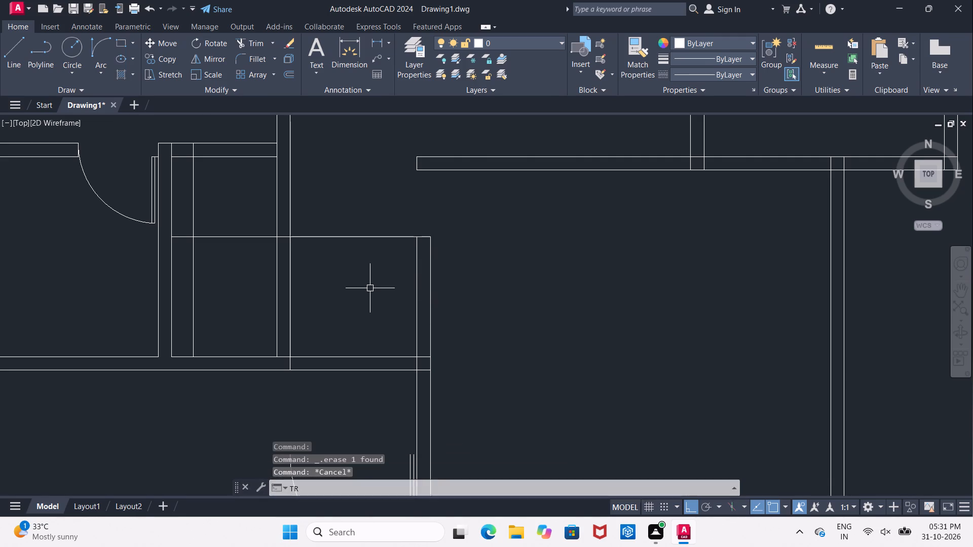
key(space)
key(space)
click(323, 239)
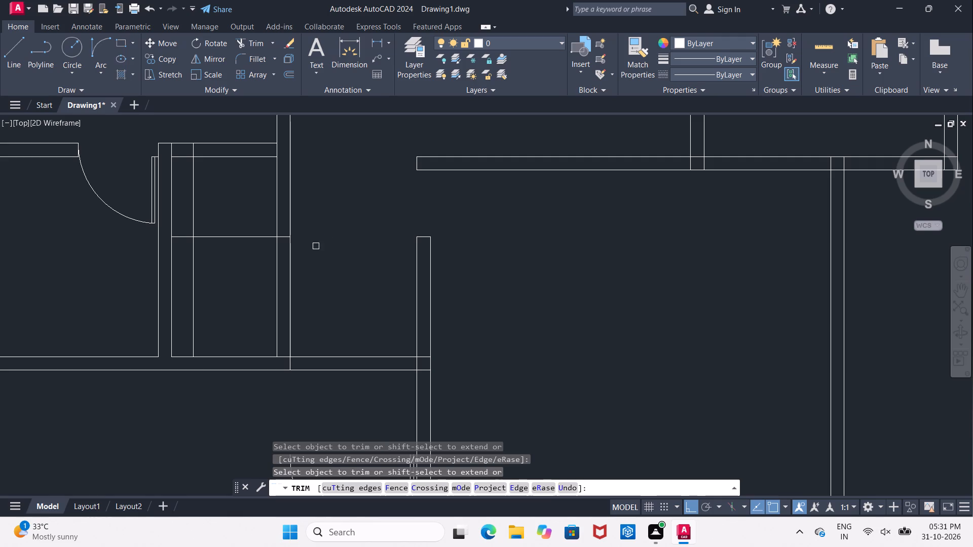
key(Escape)
click(251, 235)
key(Delete)
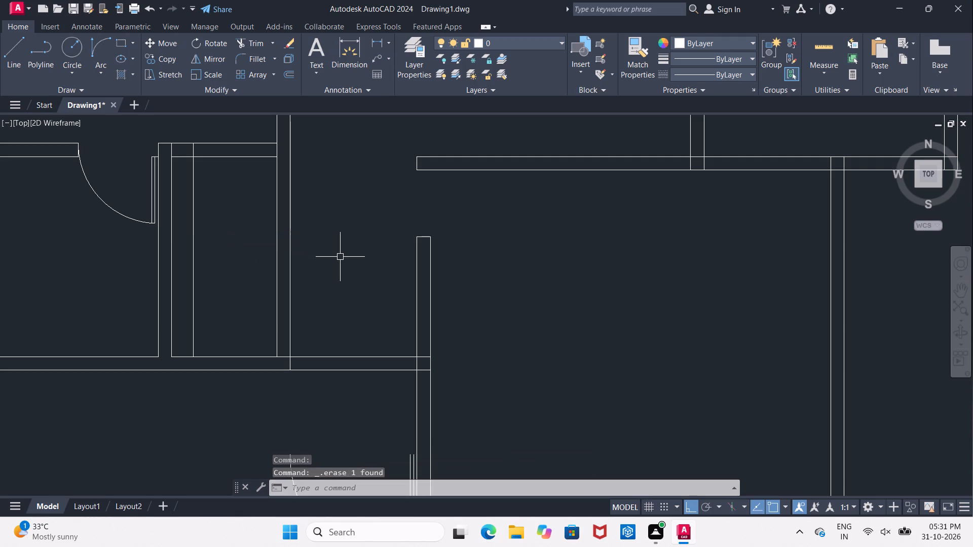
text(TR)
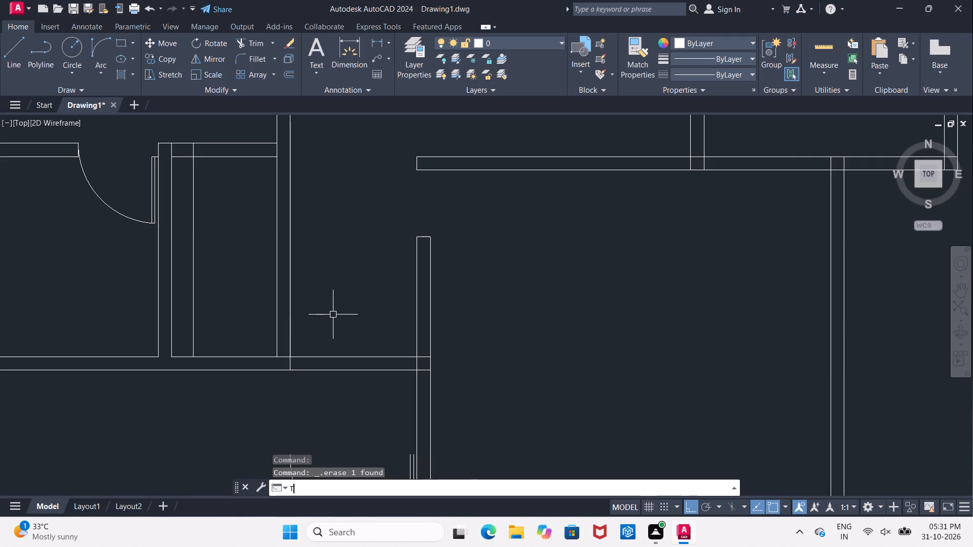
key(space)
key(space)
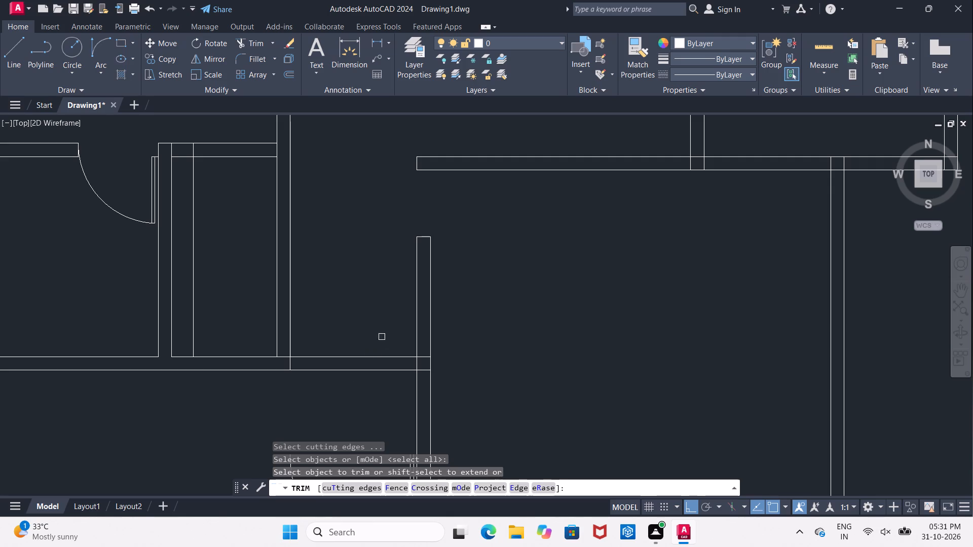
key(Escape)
Offset the passage-side wall's outer face 3' into the large room.
key(o)
key(Return)
text(3')
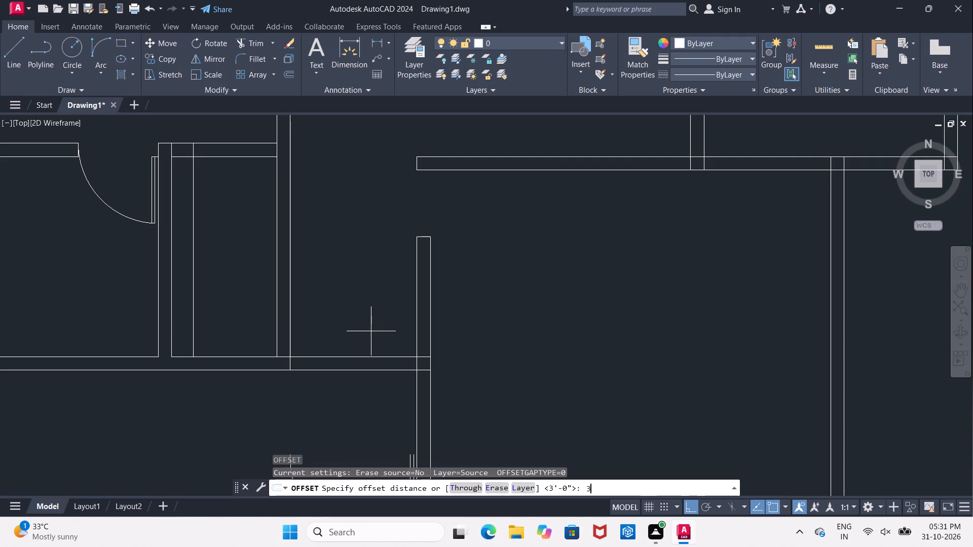
key(Return)
click(433, 322)
click(502, 332)
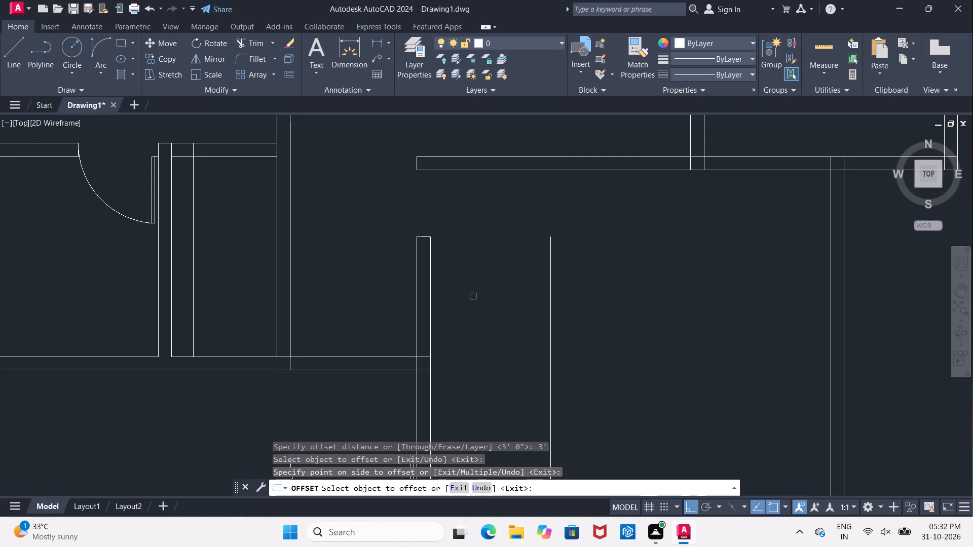
Extend the passage-side wall's end cap line to the 3' offset line in the large room.
key(Escape)
text(EX)
key(space)
key(space)
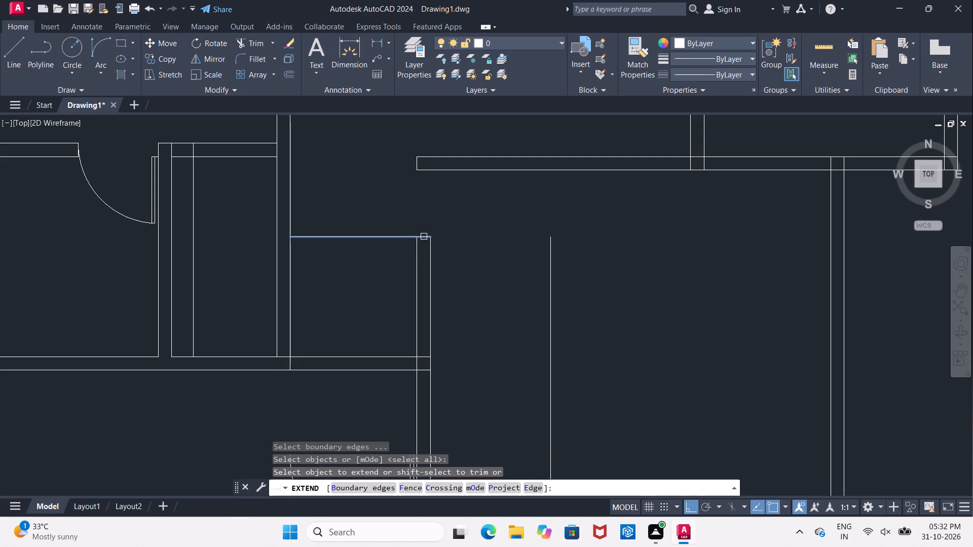
click(424, 237)
key(Return)
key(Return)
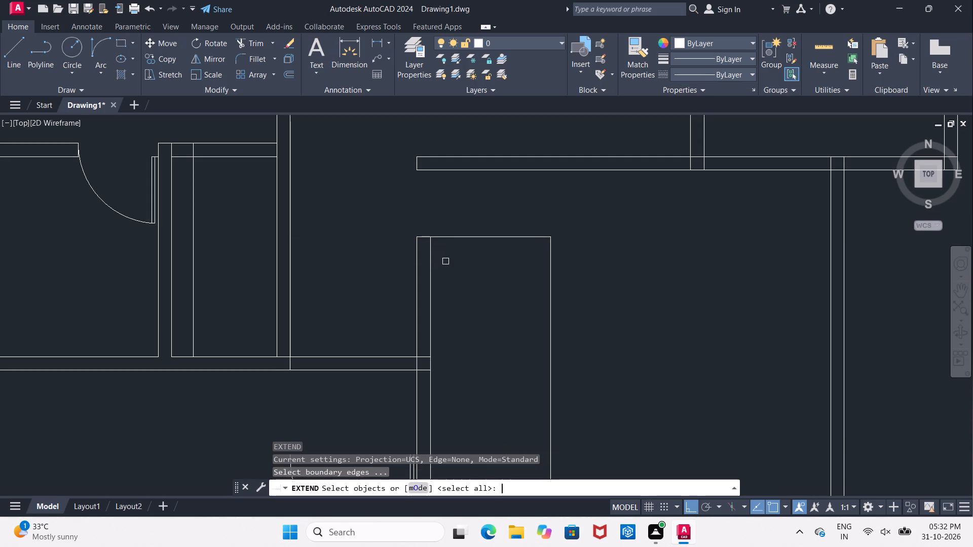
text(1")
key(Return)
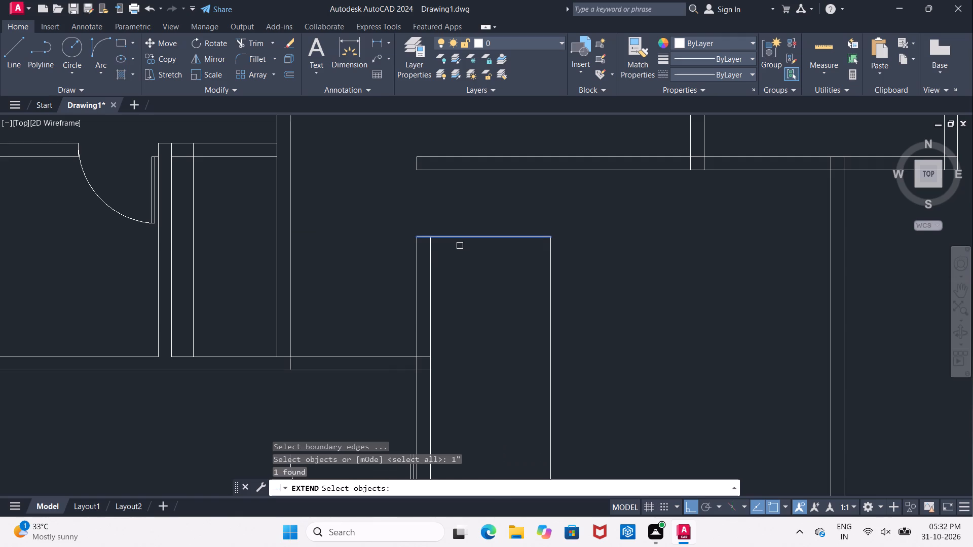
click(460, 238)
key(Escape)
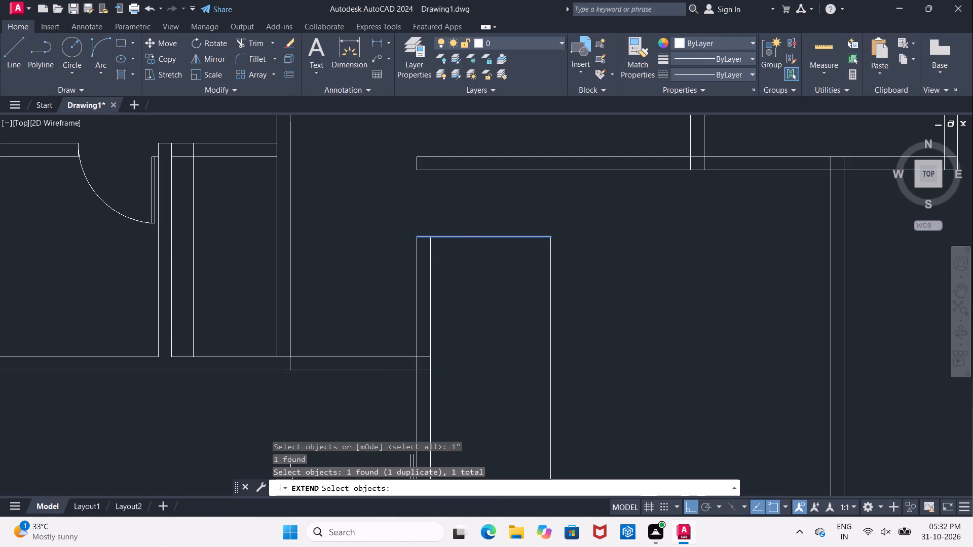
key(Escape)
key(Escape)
Offset the extended end cap line 2" downward to form the thickness of a door leaf.
key(o)
key(Return)
text(2")
key(Return)
click(464, 240)
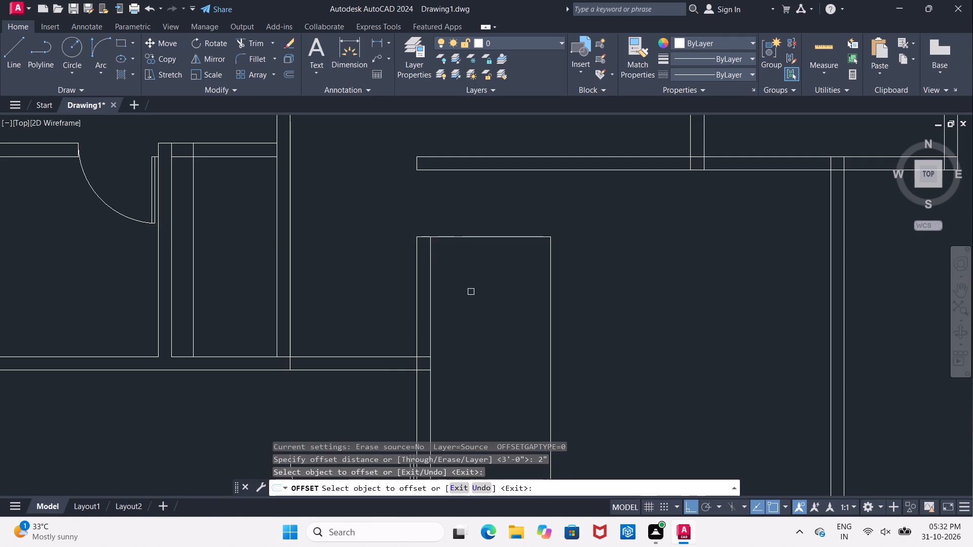
click(474, 238)
click(482, 293)
key(Escape)
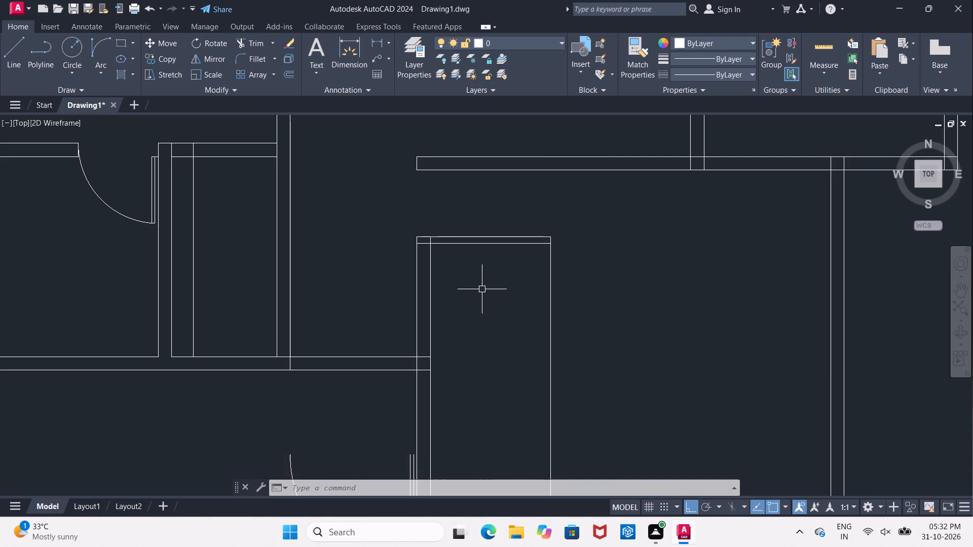
Offset the wall's end cap line 2' downward and the wall's left-hand face 2' into the large room.
key(Escape)
key(o)
key(Return)
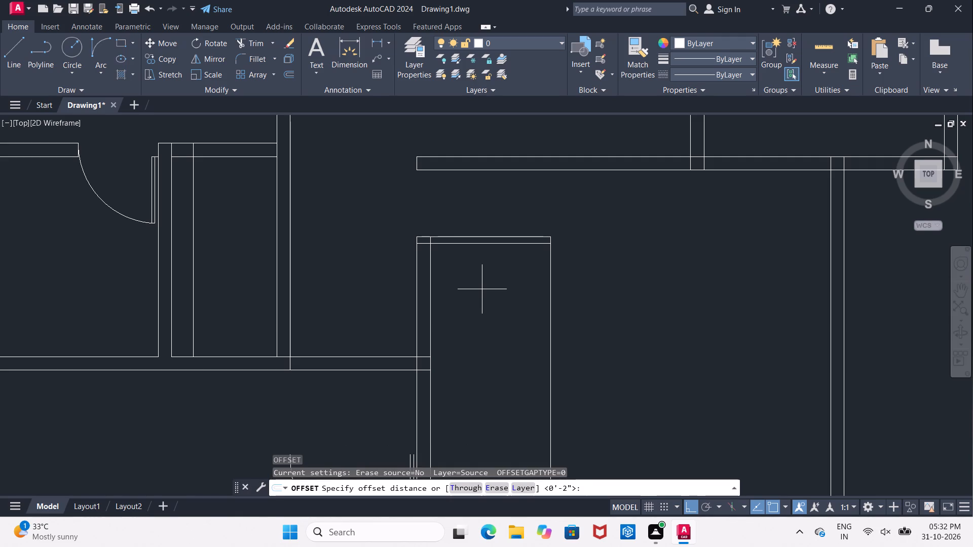
text(2')
key(Return)
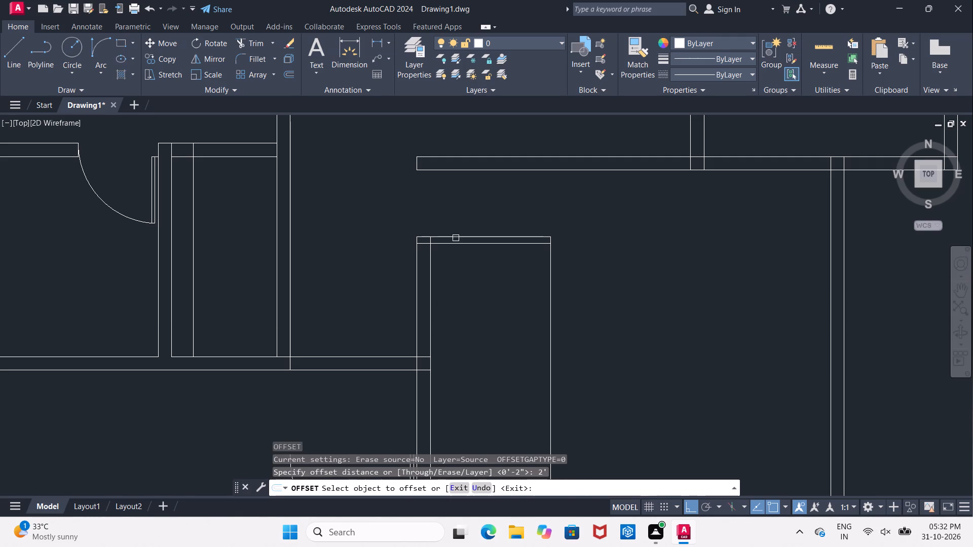
click(456, 238)
click(456, 257)
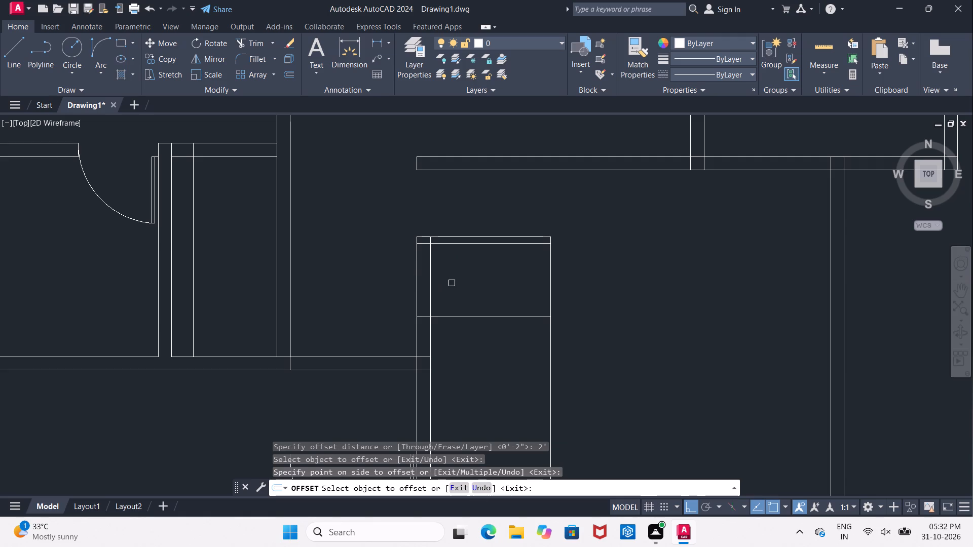
click(418, 287)
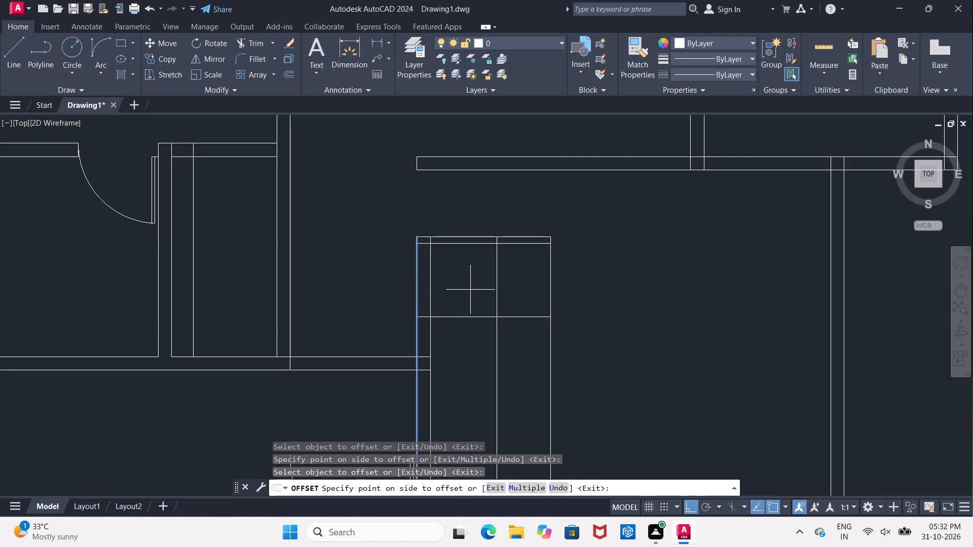
click(478, 290)
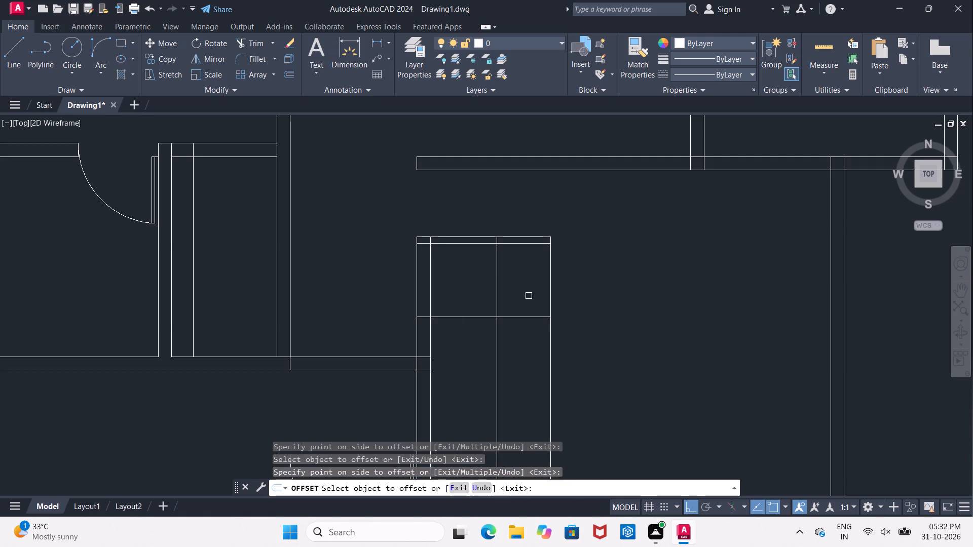
Trim the door leaf and lower offset line back to the 2' vertical line, cutting surplus vertical pieces beside and below them.
key(Escape)
key(t)
key(r)
key(space)
key(space)
drag(518, 291, 560, 297)
click(573, 295)
drag(525, 213, 530, 269)
click(541, 348)
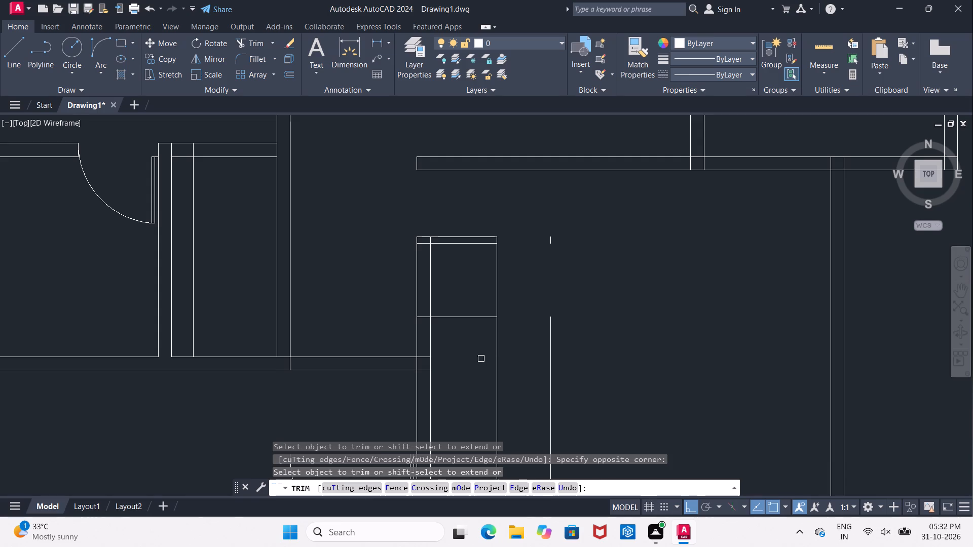
drag(480, 359, 515, 363)
click(576, 360)
Trim both wall faces between the leaf and the lower offset line to open a 2' doorway, removing the remaining guide lines beside it.
drag(379, 279, 388, 280)
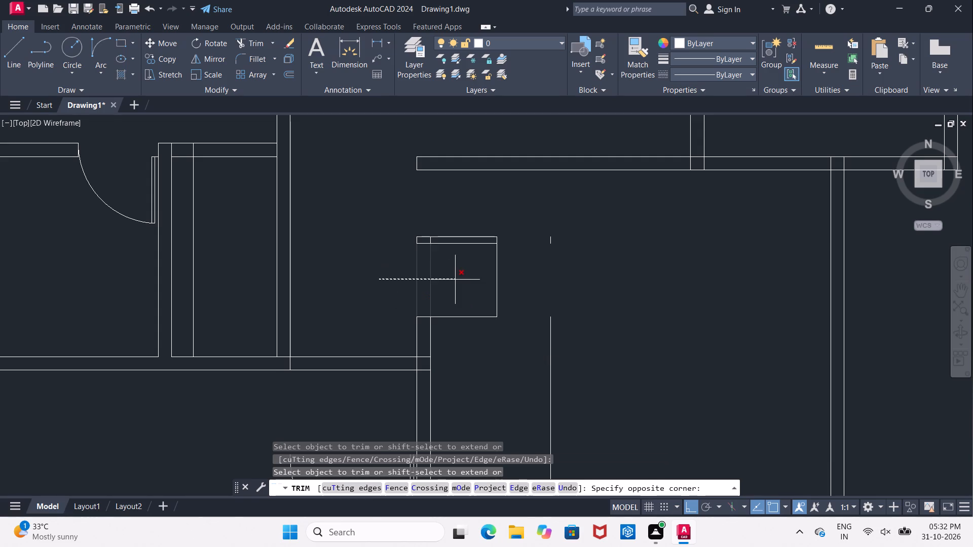
click(455, 280)
click(495, 273)
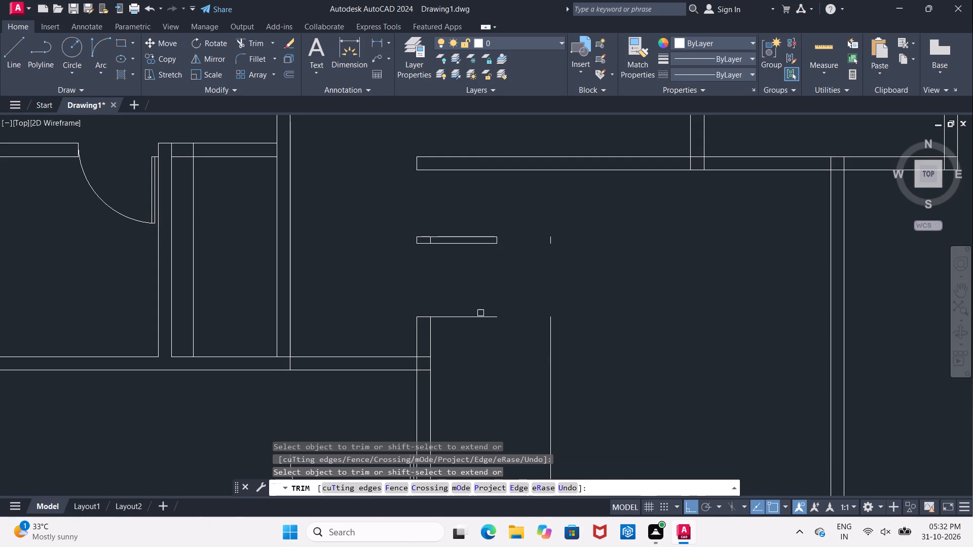
click(476, 321)
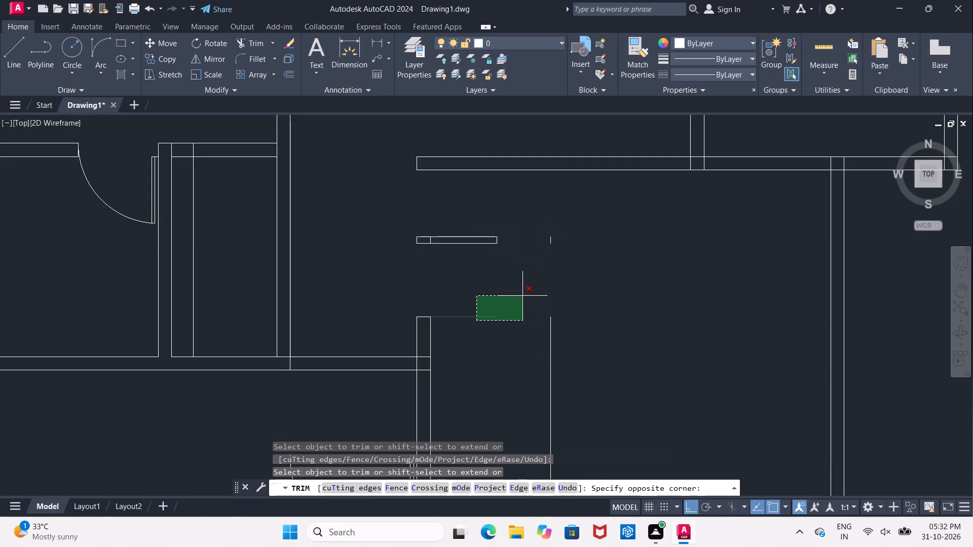
click(522, 299)
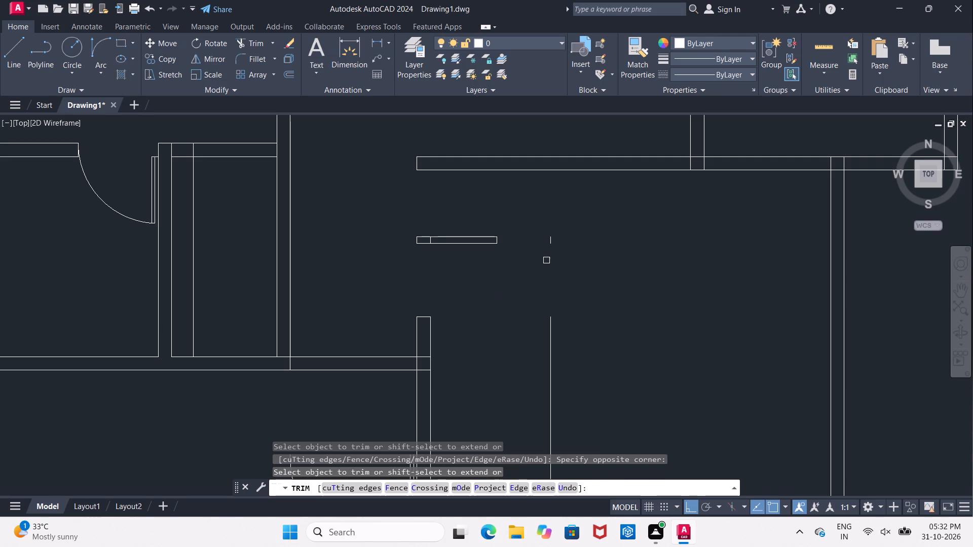
key(Escape)
Select the short leftover stub of the 3' offset line beyond the door leaf's free end.
click(552, 239)
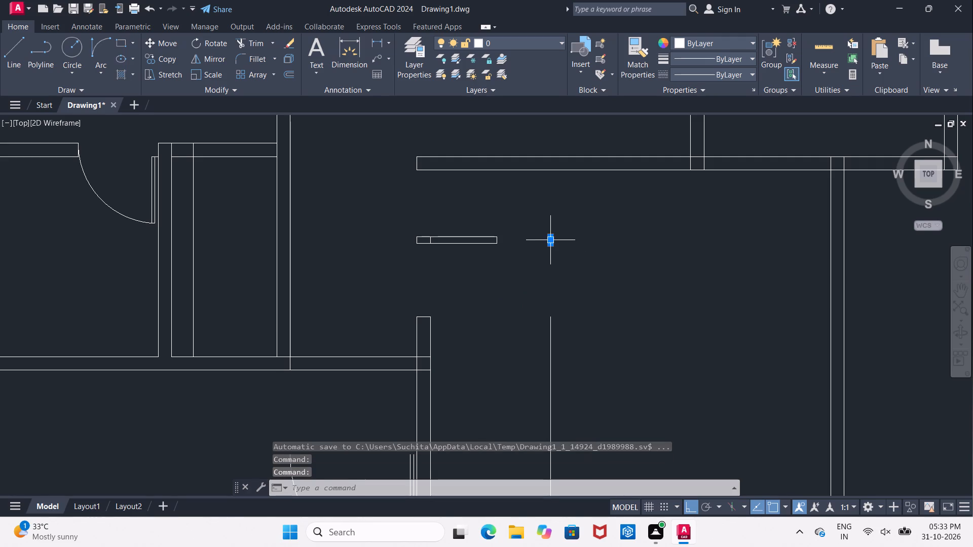
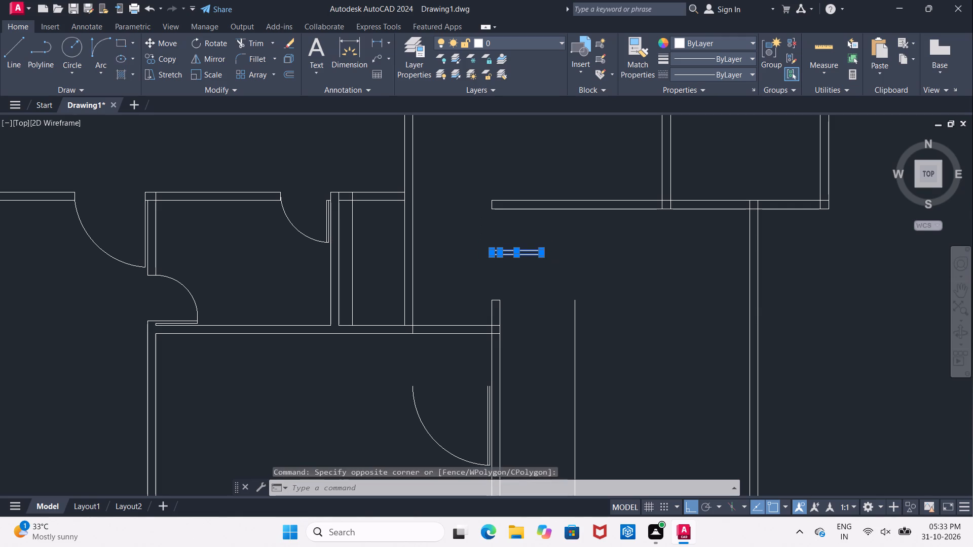
Offset the horizontal wall's lower face 1" downward, and offset the resulting line another 1" downward for the door leaf.
key(o)
key(Return)
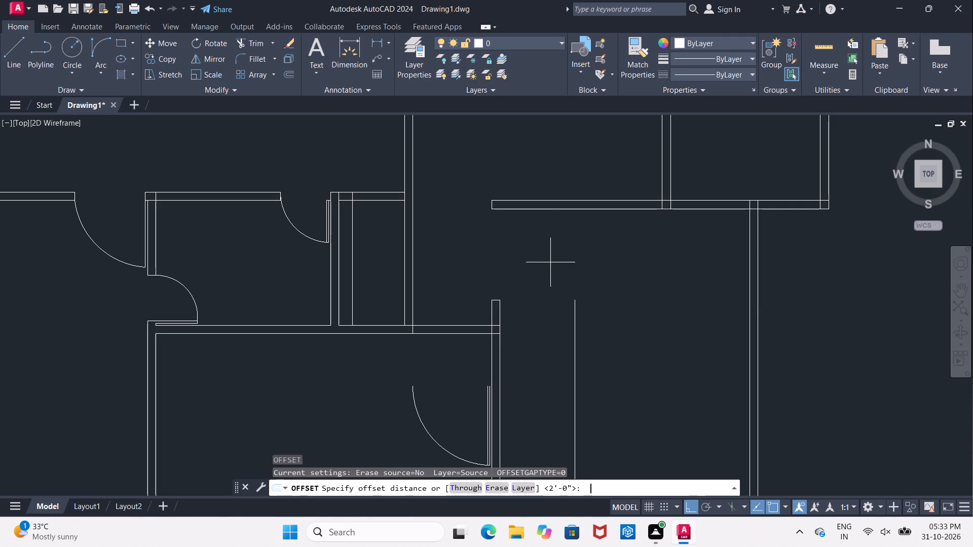
text(1")
key(Return)
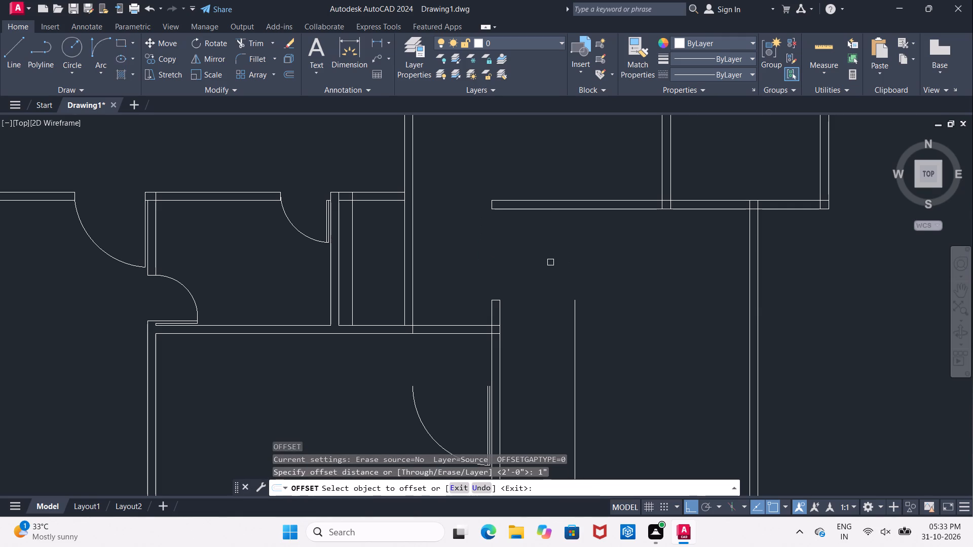
click(508, 210)
click(517, 235)
scroll(516, 219, up, 3)
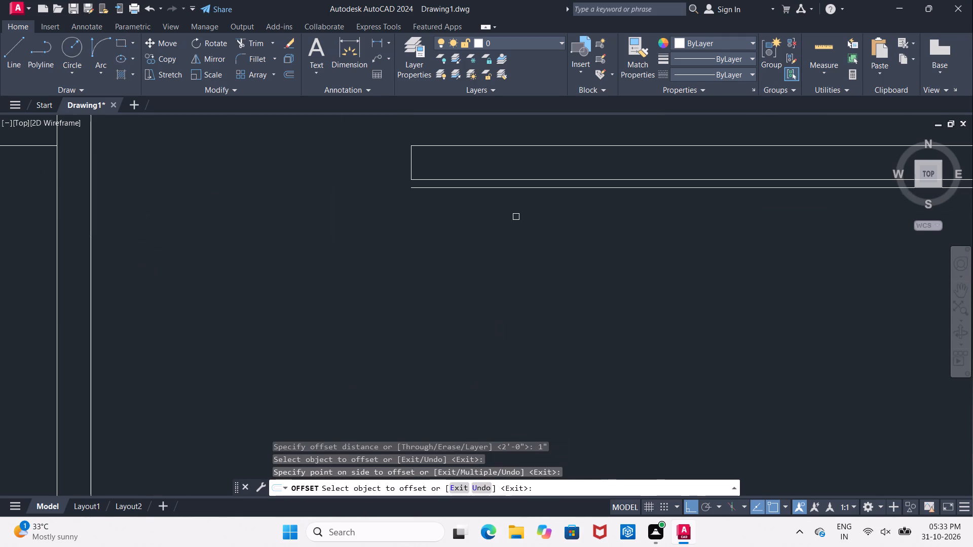
click(503, 190)
click(504, 223)
scroll(505, 228, down, 3)
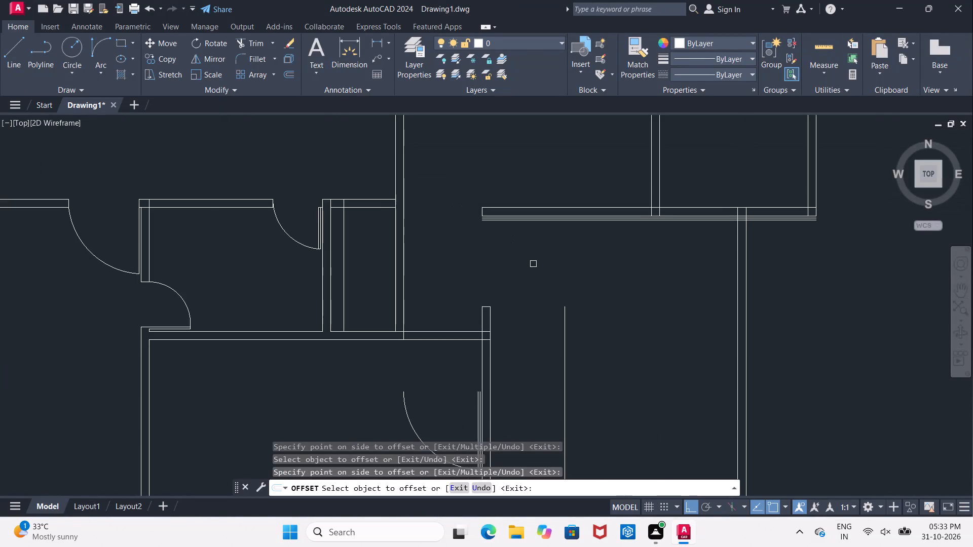
middle_drag(533, 264, 484, 279)
key(Escape)
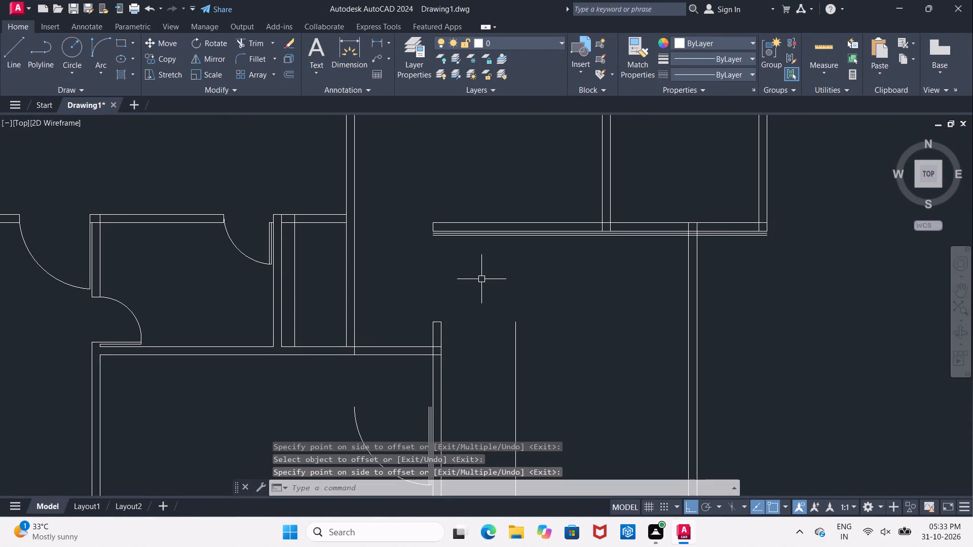
Offset the horizontal wall's lower face 2' downward as a guide line.
key(o)
key(Return)
text(2')
key(Return)
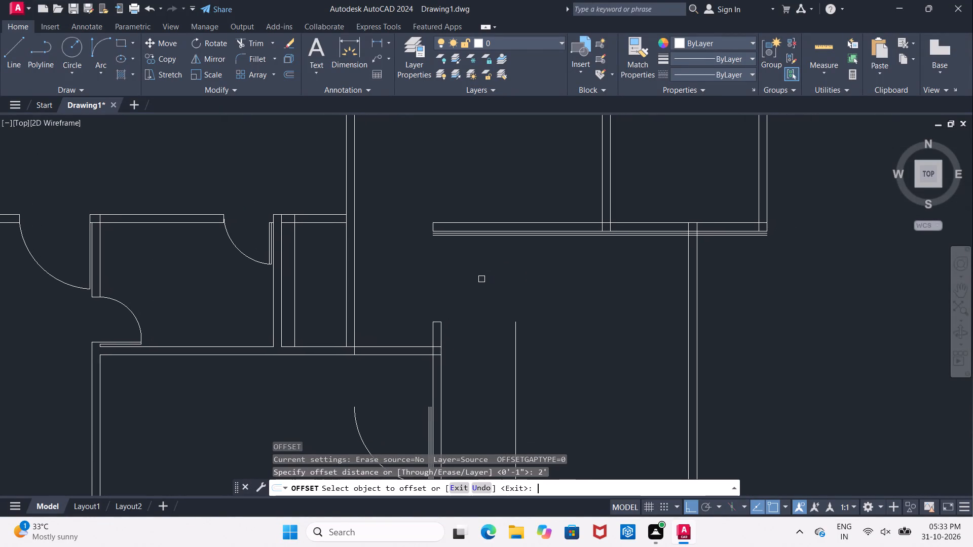
scroll(465, 217, up, 2)
click(464, 252)
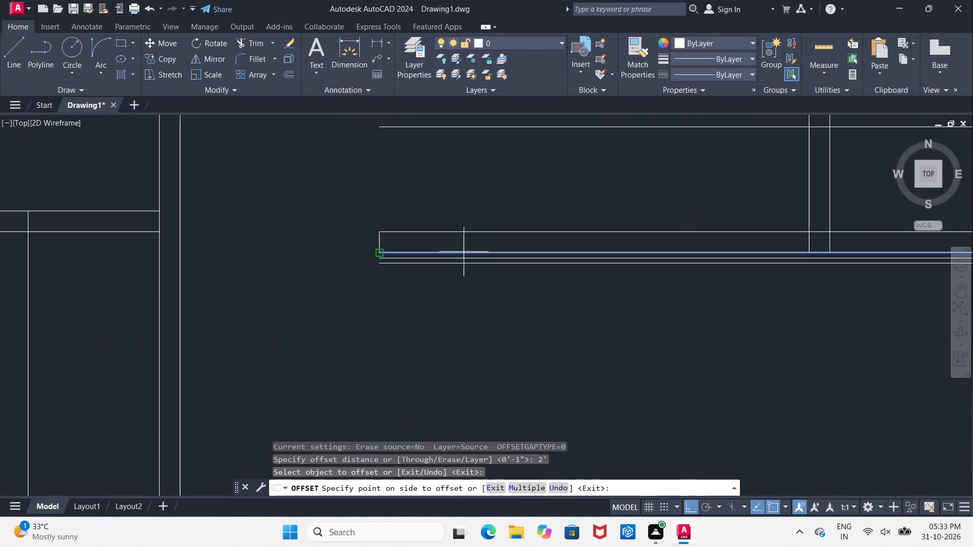
click(467, 296)
key(Escape)
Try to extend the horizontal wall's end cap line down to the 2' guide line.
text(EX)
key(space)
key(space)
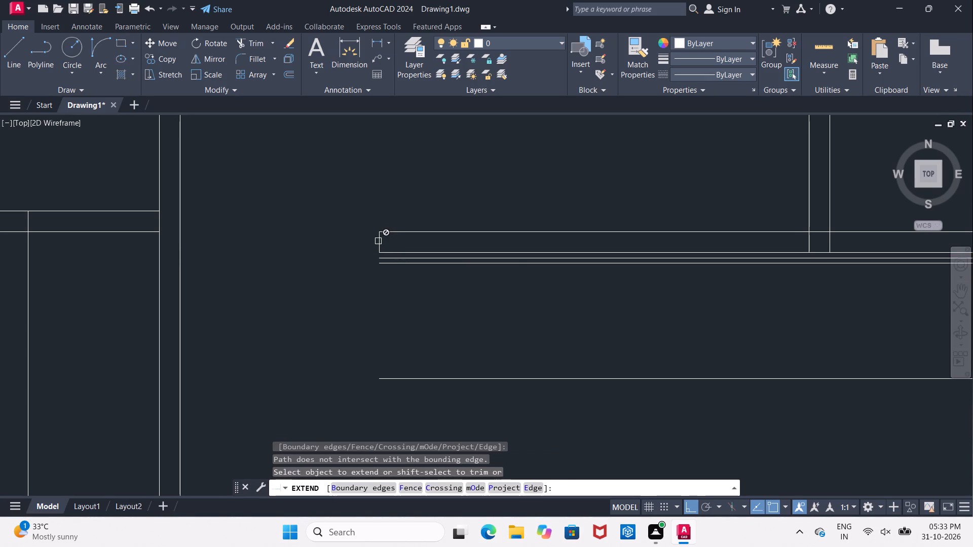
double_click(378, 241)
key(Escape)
Stretch the lower end of the wall's end cap line down to the 2' guide line.
click(378, 241)
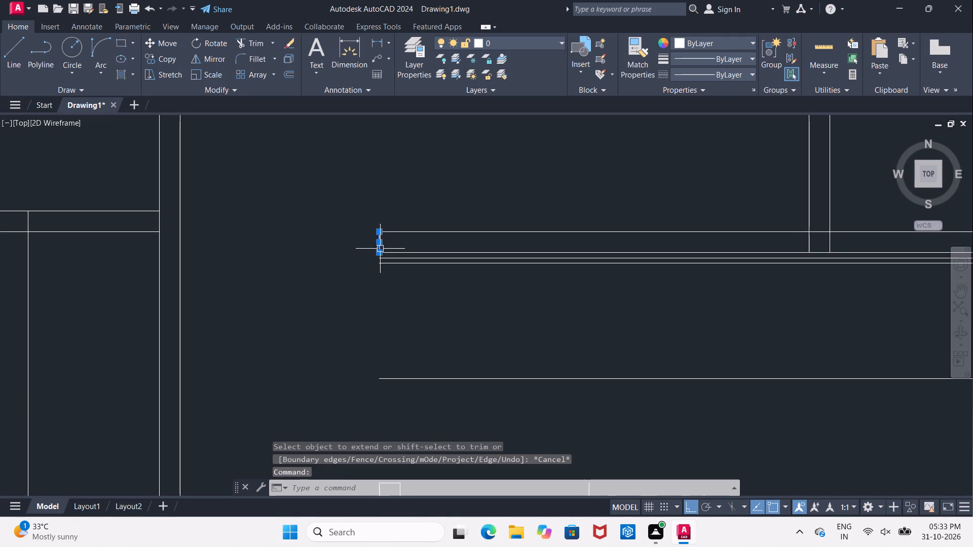
click(380, 250)
click(378, 378)
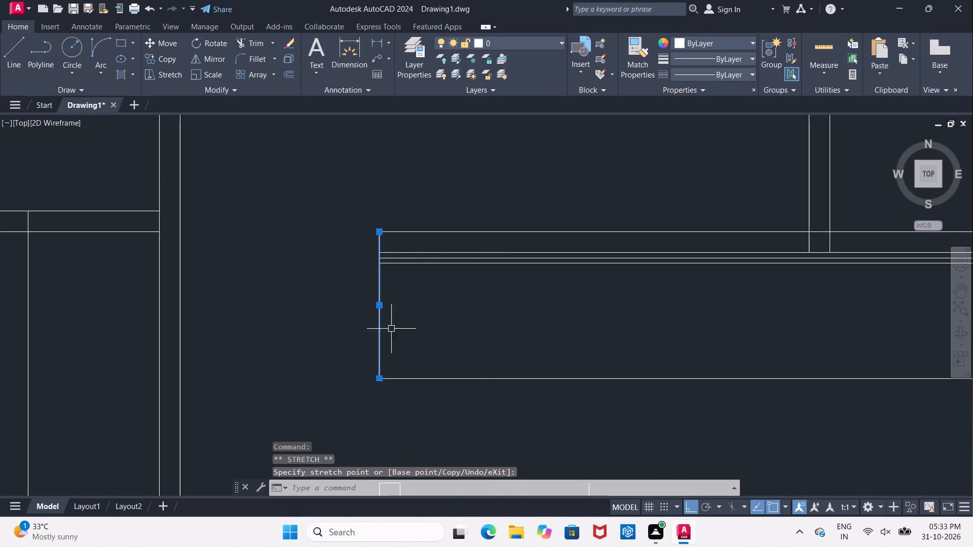
key(Escape)
Offset the lengthened end cap line 2' along the wall, away from its free end.
key(o)
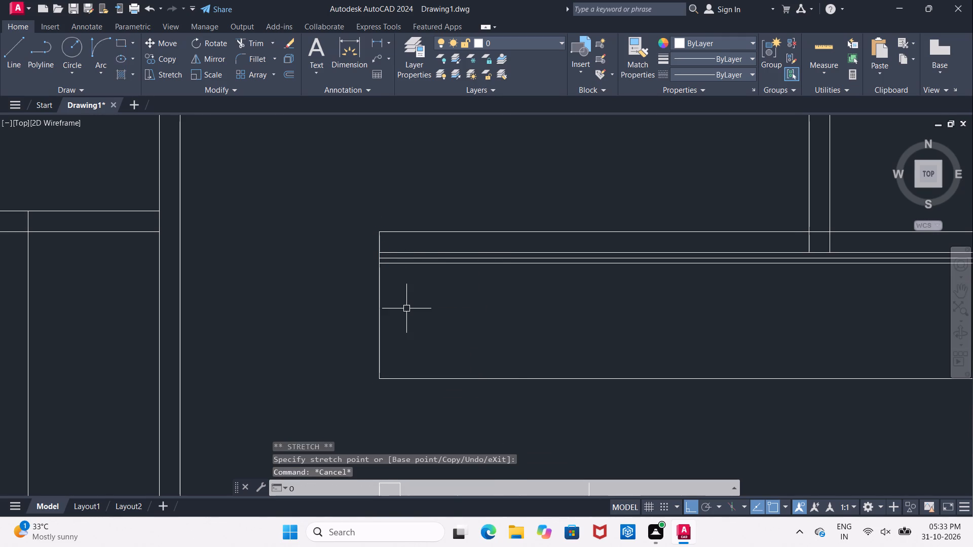
key(Return)
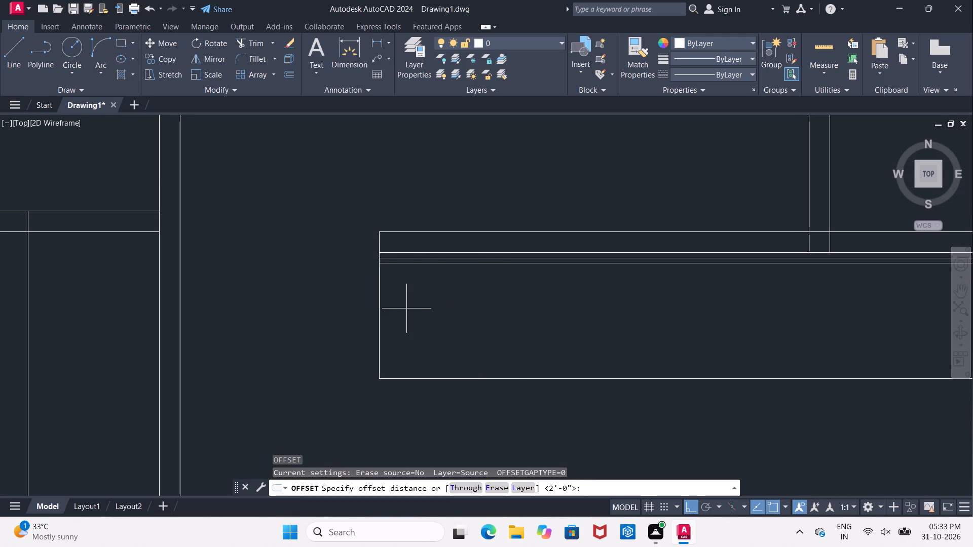
text(2')
key(Return)
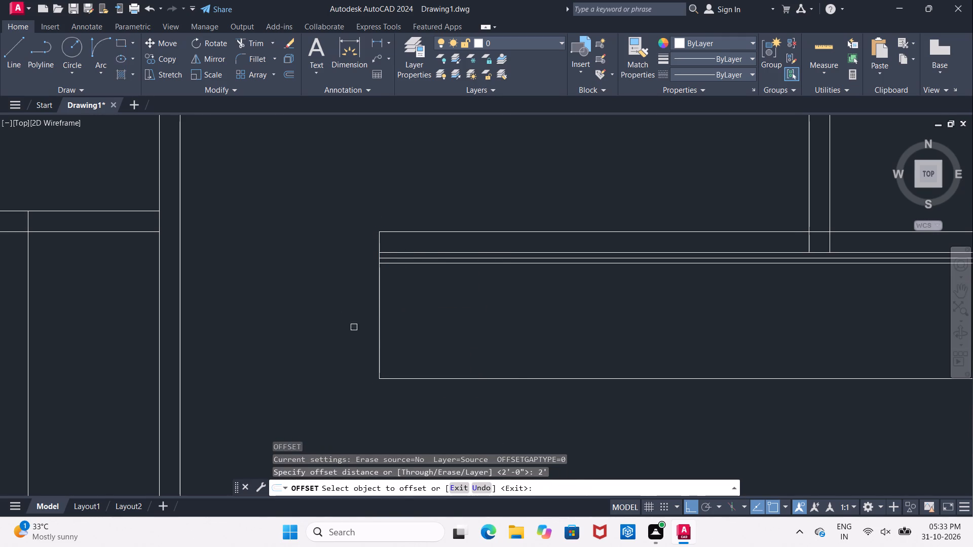
click(381, 332)
click(463, 346)
key(Escape)
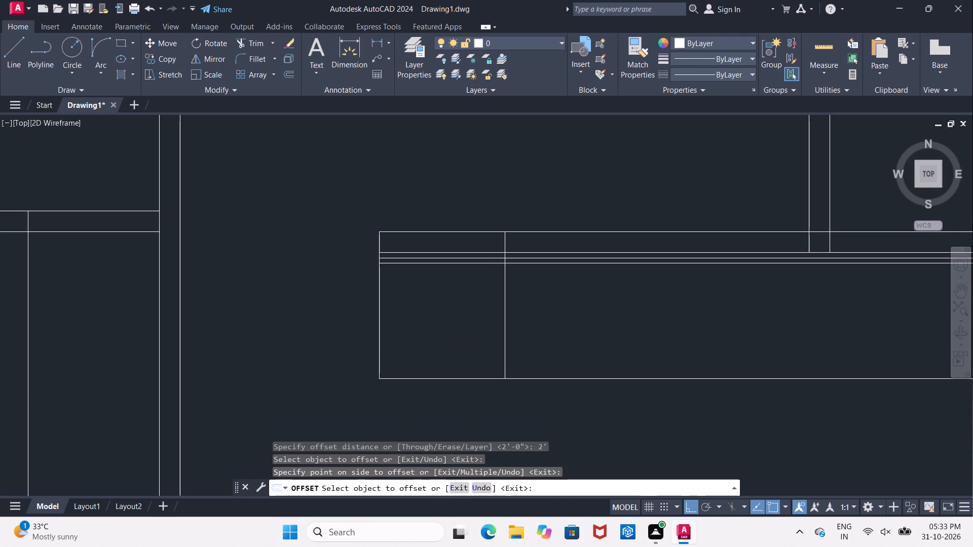
key(Escape)
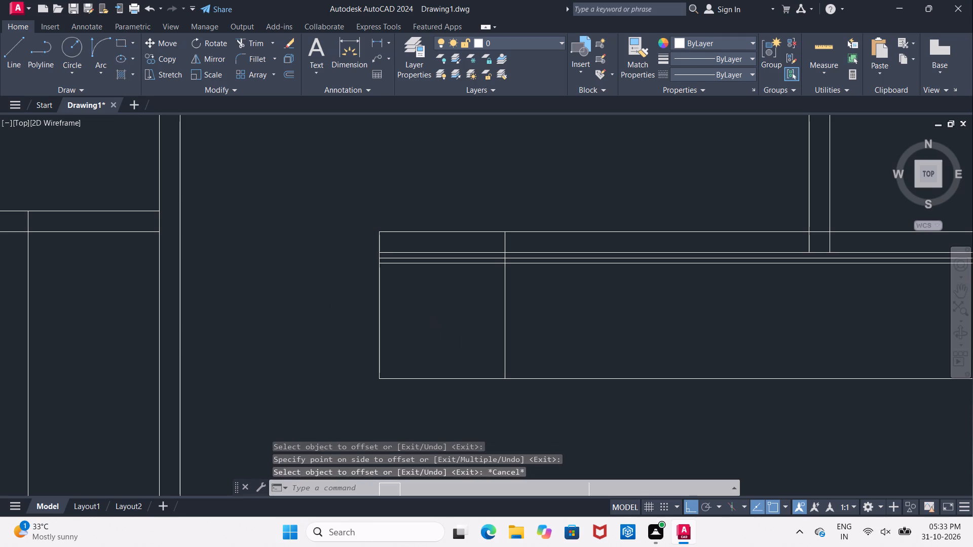
Offset the end cap line 4" along the wall, away from its free end.
key(o)
key(Return)
text(4")
key(Return)
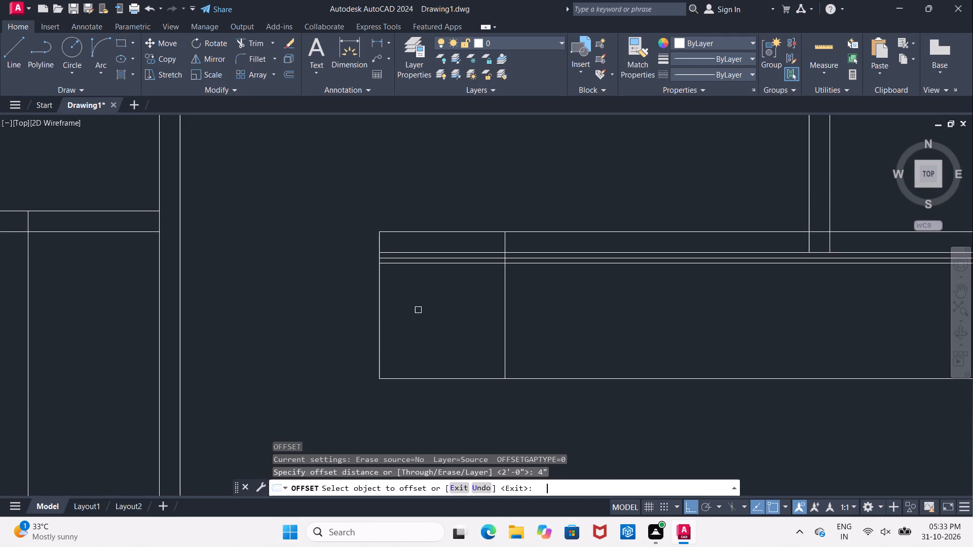
click(378, 301)
click(398, 303)
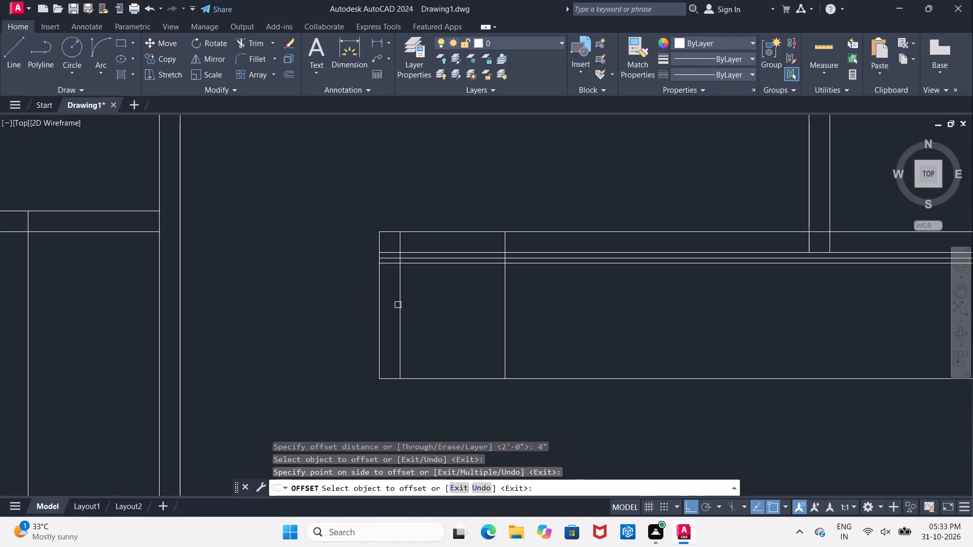
key(Escape)
Trim the end cap and 4" lines below the door leaf, and cut both leaf lines beyond the 2' vertical line.
text(TR)
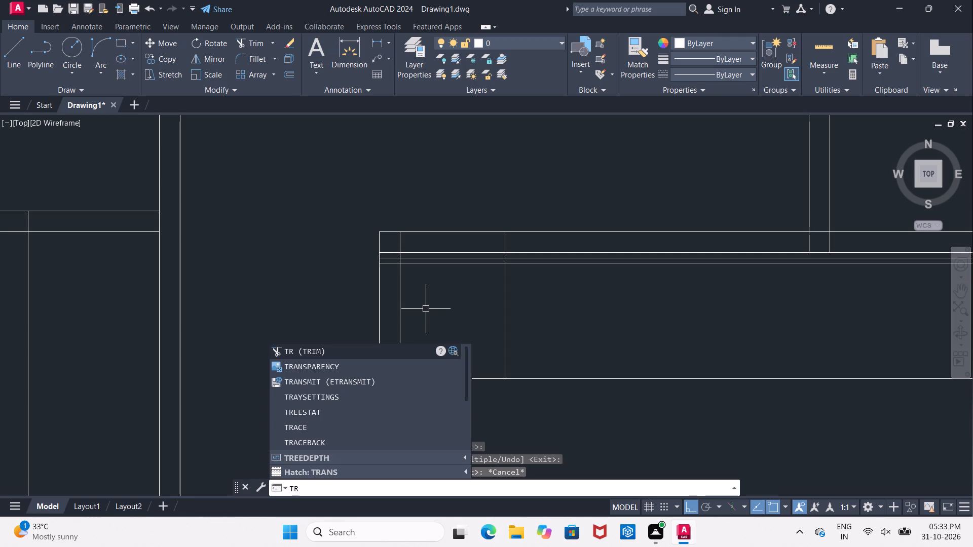
key(space)
key(space)
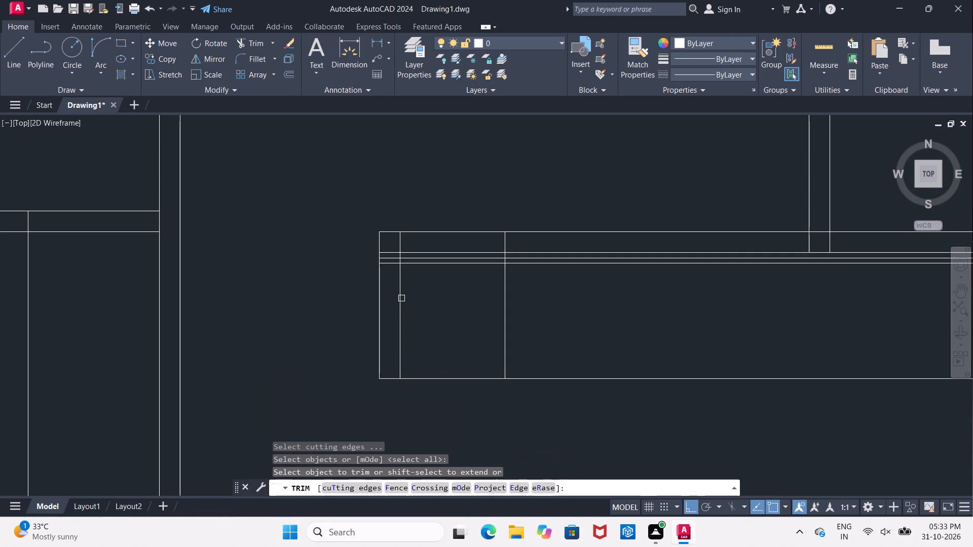
click(400, 298)
click(381, 294)
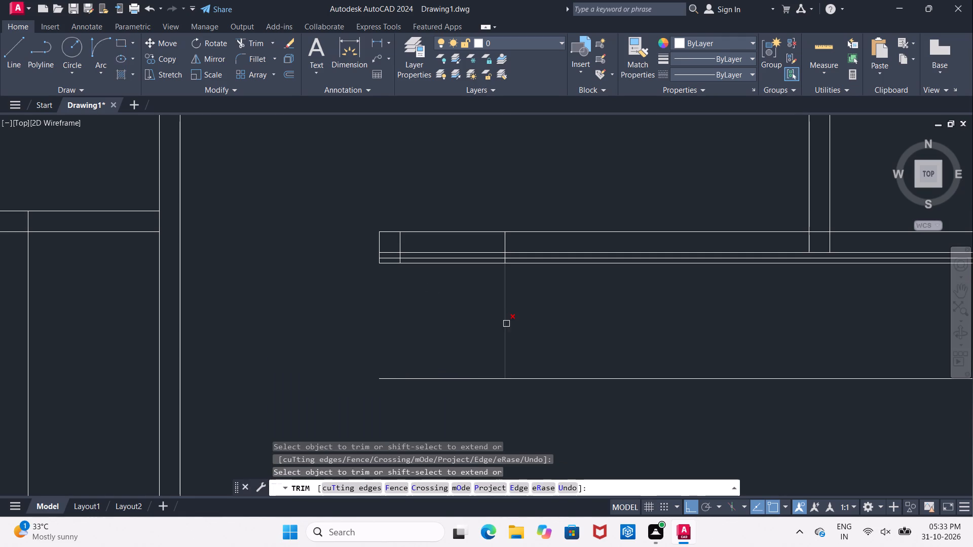
click(517, 264)
click(515, 259)
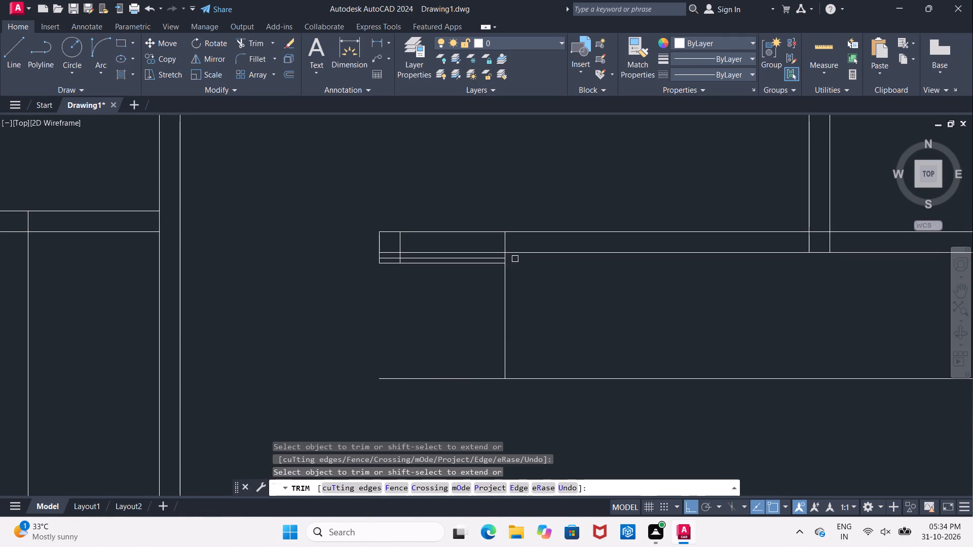
Trim the lower 2' guide line beyond the vertical line and erase its remaining piece.
click(518, 377)
click(477, 378)
key(Escape)
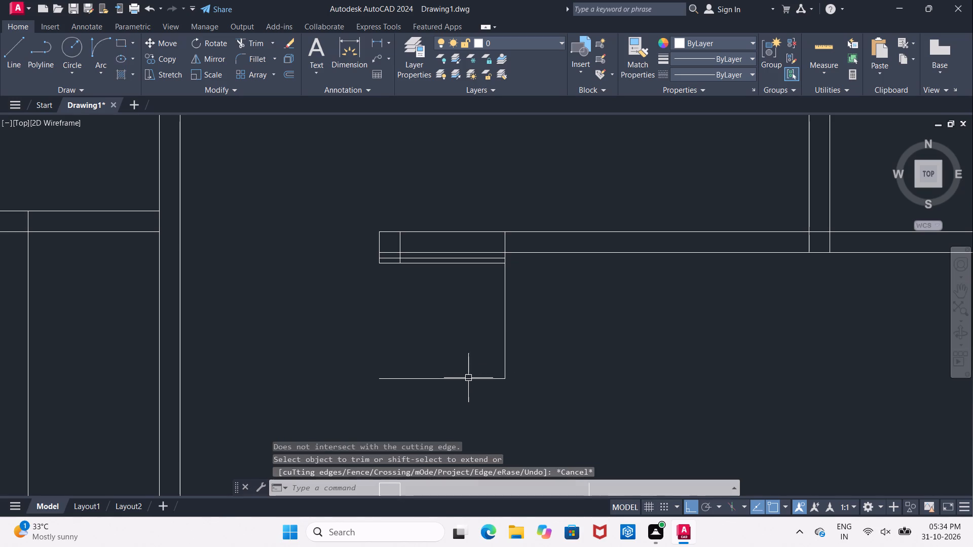
click(466, 378)
key(Delete)
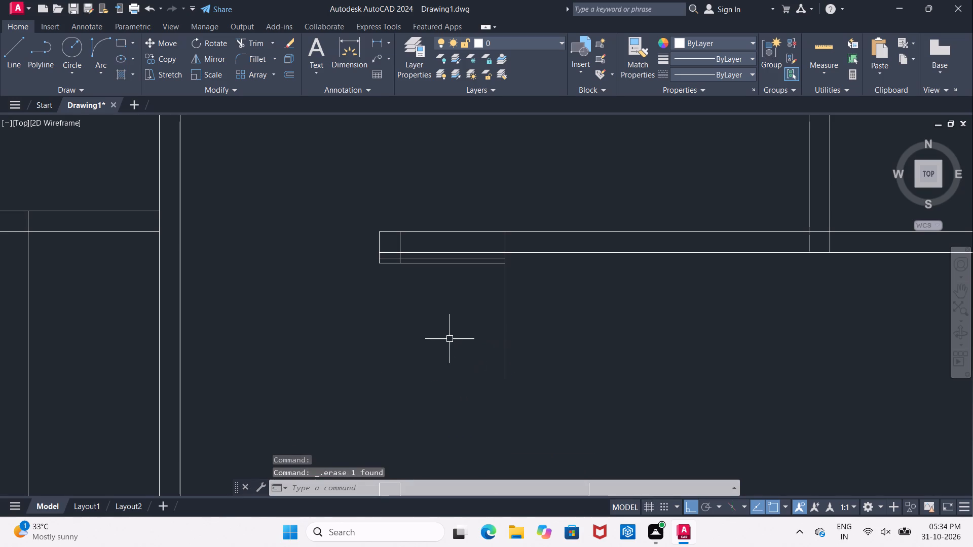
Trim the 2' vertical line between the wall and the door leaf, and cut its remaining length below the leaf.
text(TR)
key(space)
key(space)
scroll(504, 285, up, 2)
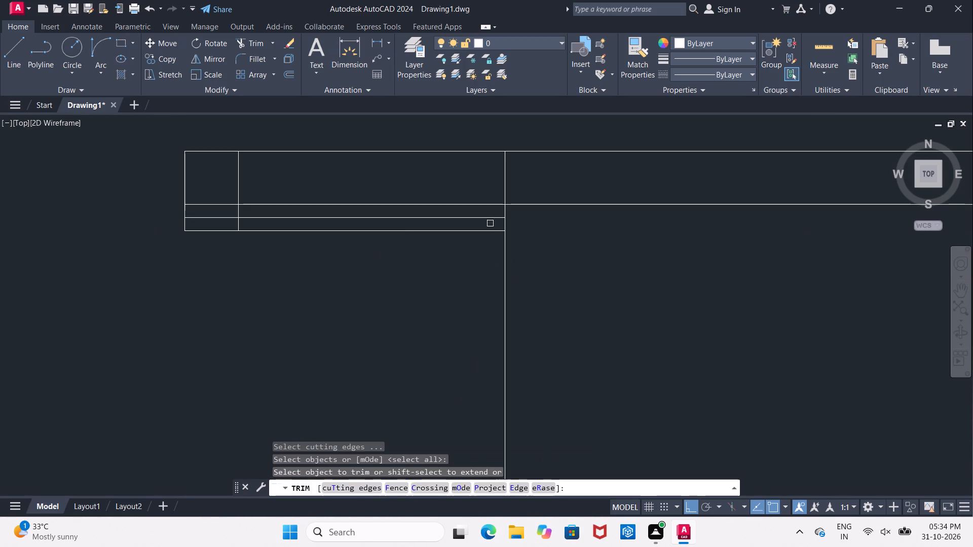
click(503, 212)
drag(441, 281, 462, 278)
click(531, 289)
scroll(488, 293, down, 2)
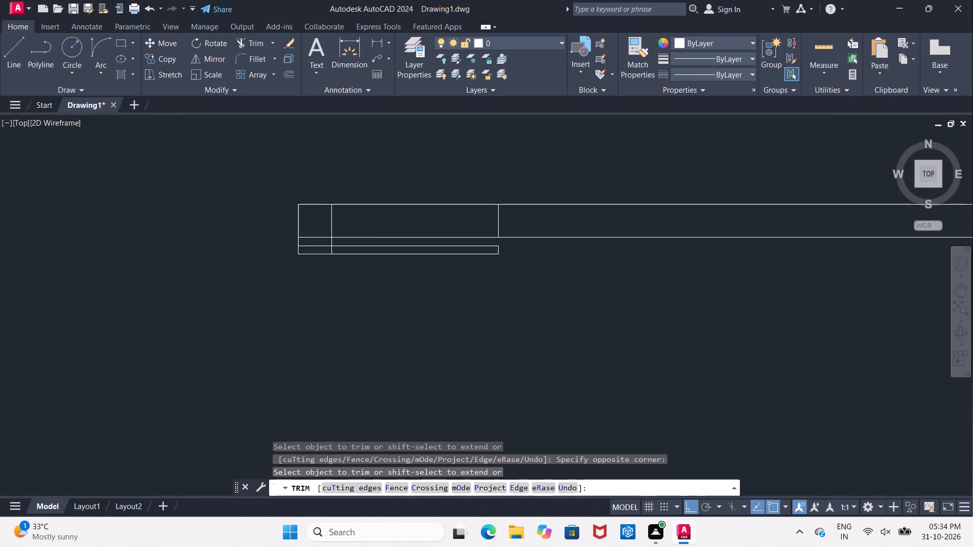
scroll(488, 306, down, 2)
middle_drag(489, 335, 441, 298)
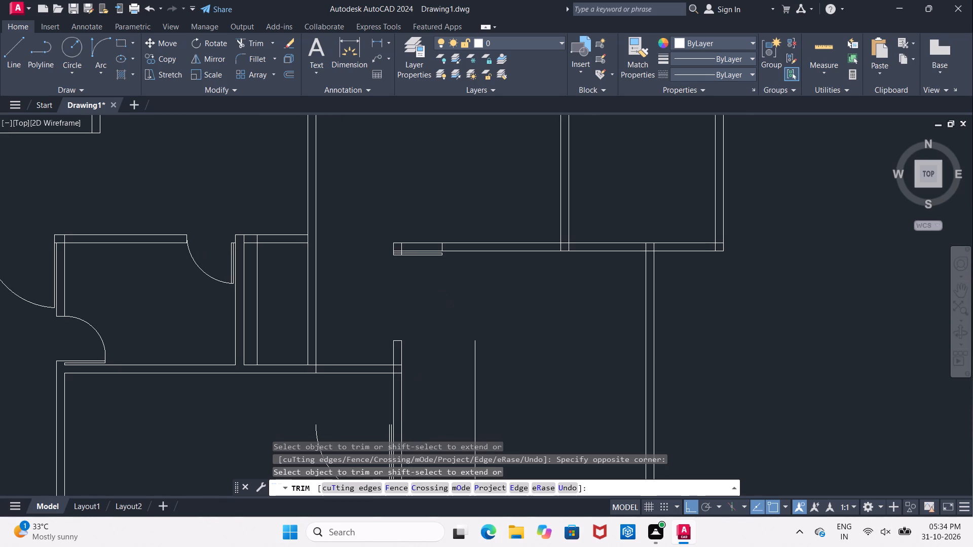
key(Escape)
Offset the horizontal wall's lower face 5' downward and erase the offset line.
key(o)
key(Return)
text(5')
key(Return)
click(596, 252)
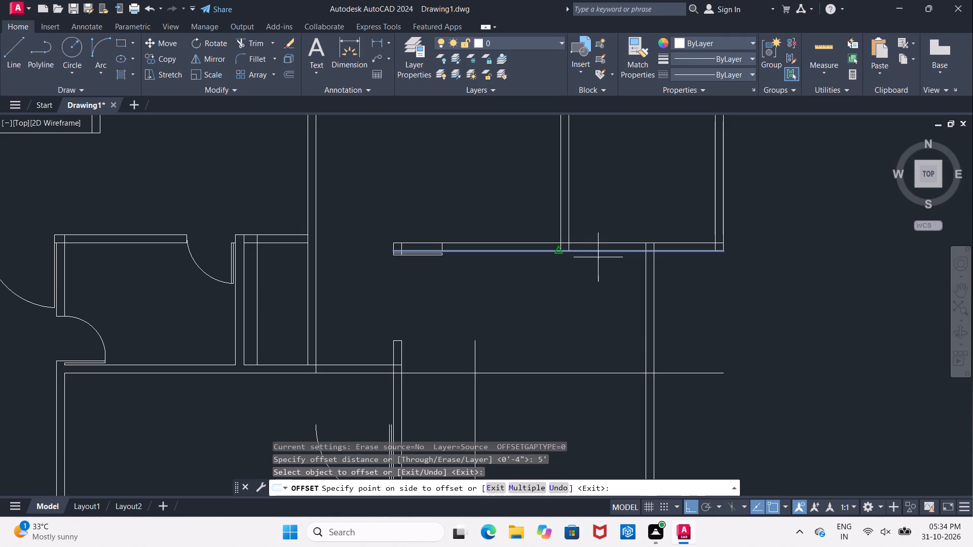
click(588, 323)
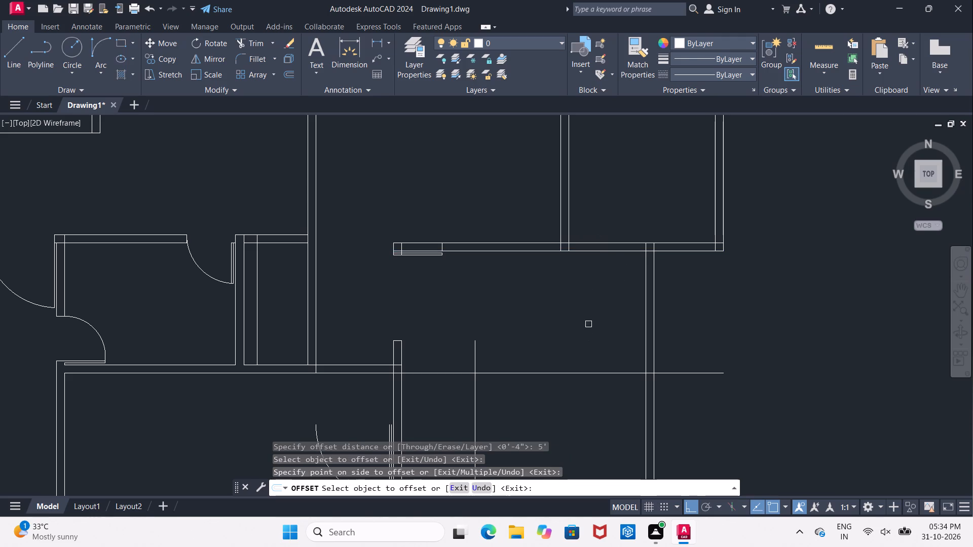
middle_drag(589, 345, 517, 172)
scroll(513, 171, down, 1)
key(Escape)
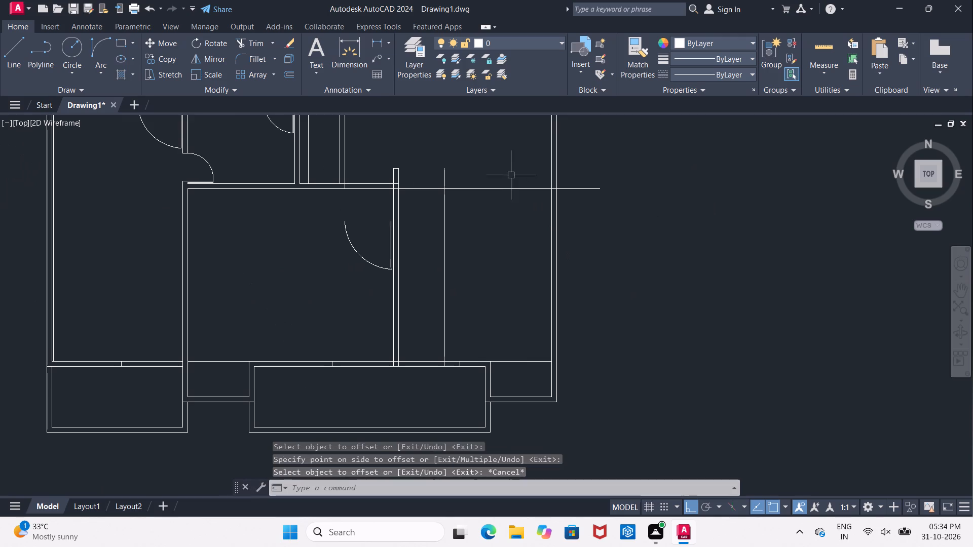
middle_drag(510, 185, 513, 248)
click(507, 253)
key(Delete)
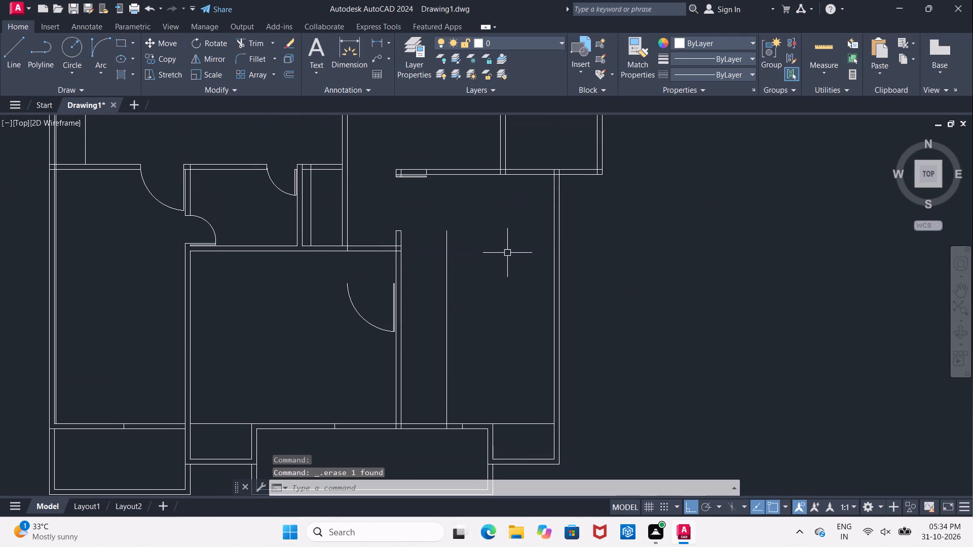
Draw a horizontal line about 2'-7" below the horizontal wall's end corner, across the far vertical wall, and trim its overhang beyond that wall.
scroll(404, 189, up, 2)
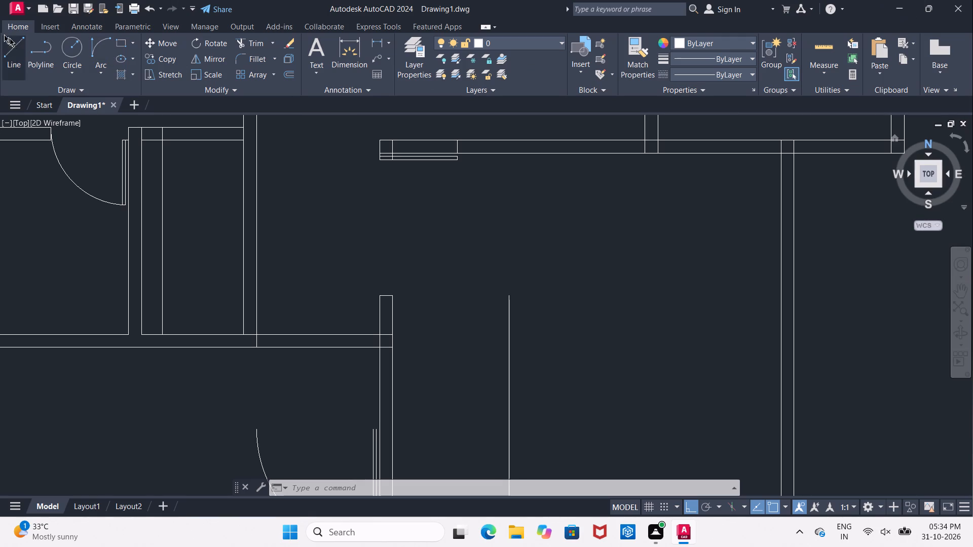
drag(16, 43, 18, 50)
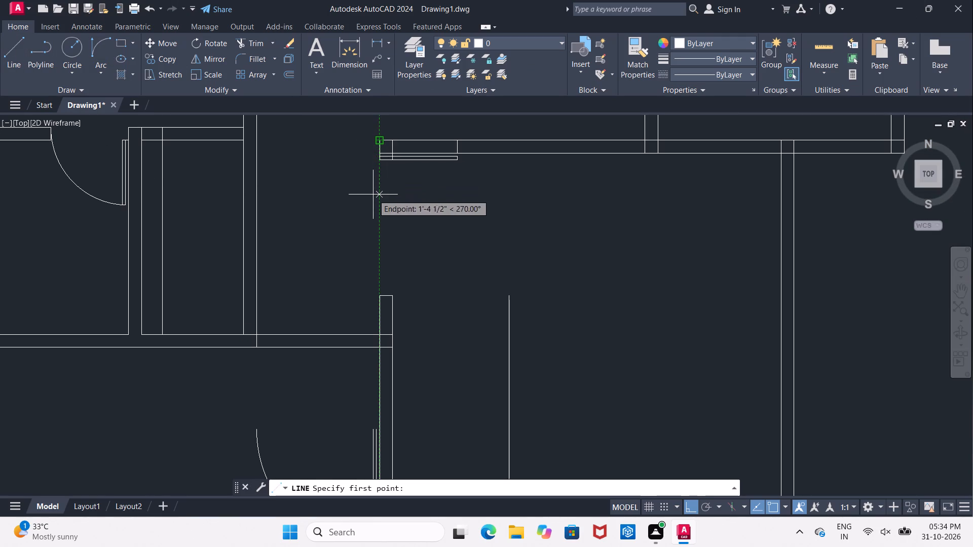
click(375, 241)
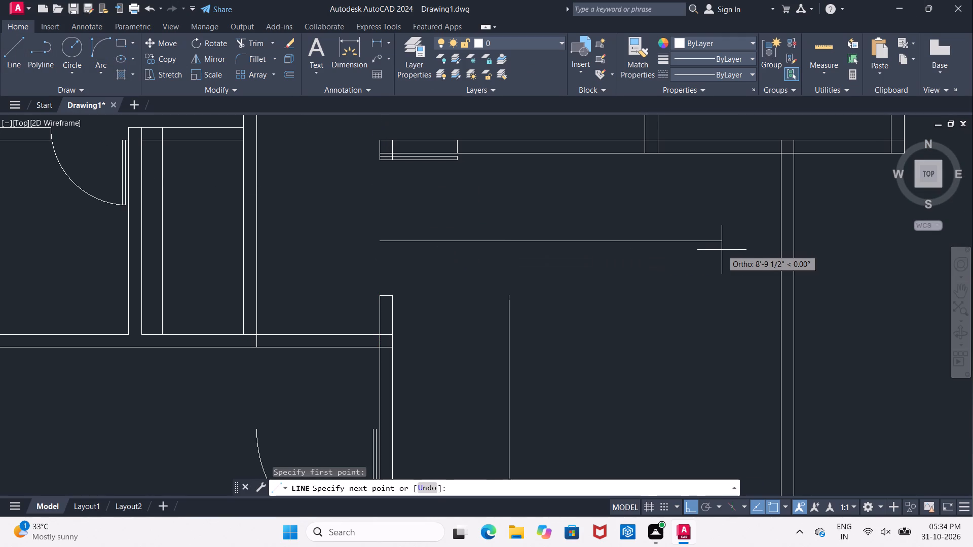
click(811, 249)
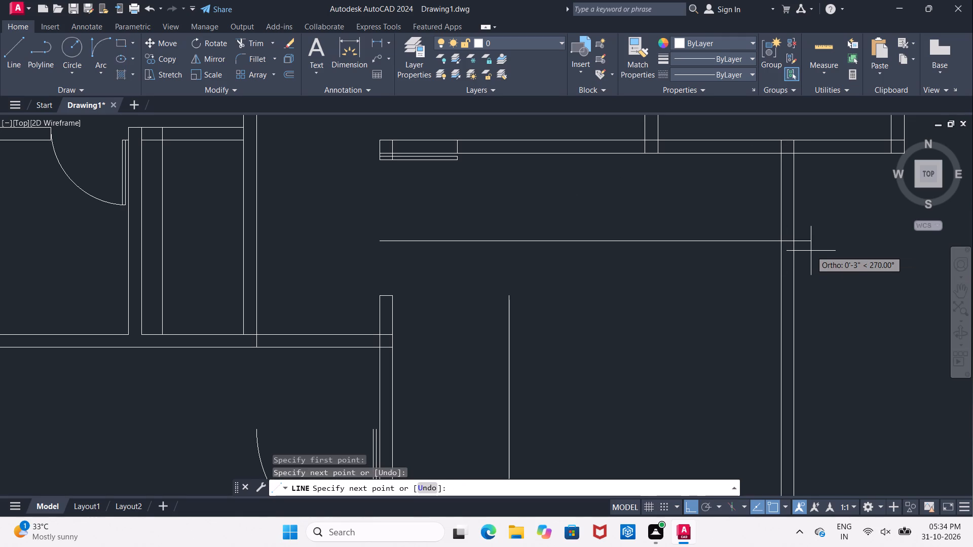
key(Escape)
key(Escape)
text(TR)
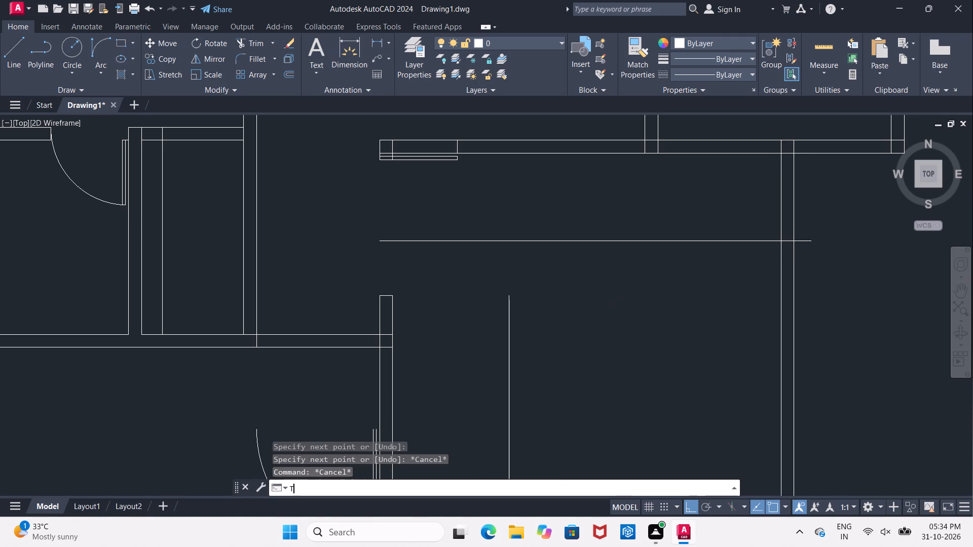
key(space)
key(space)
click(804, 242)
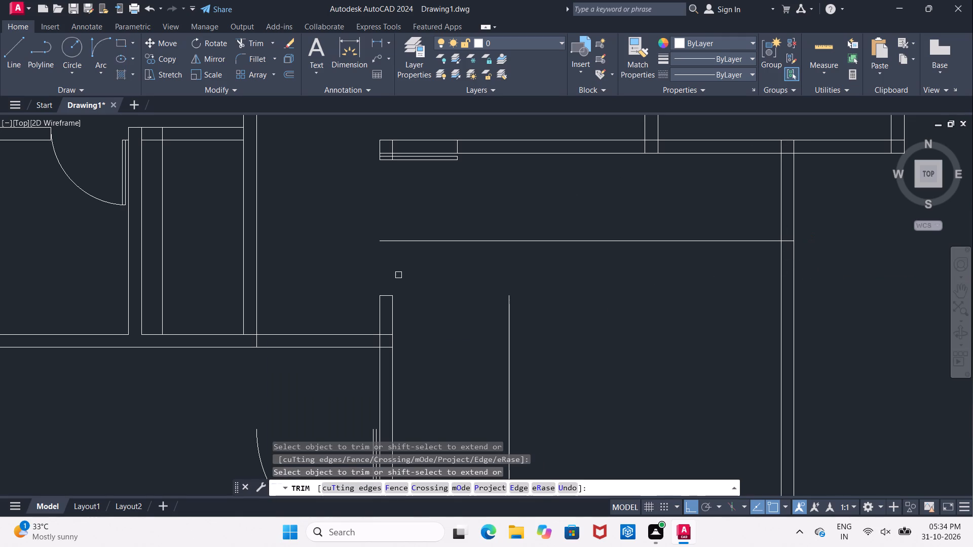
key(Escape)
Erase the freestanding vertical line beside the passage wall.
click(508, 334)
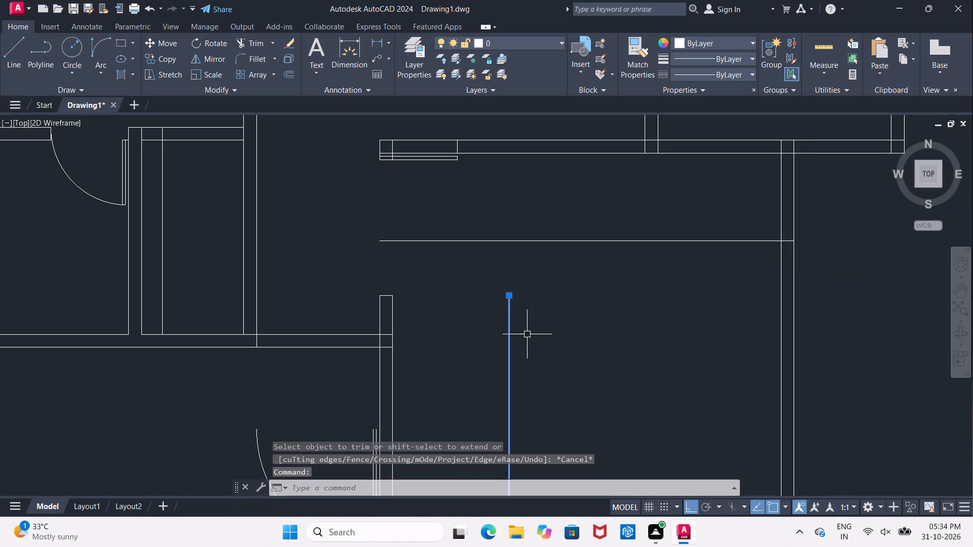
key(Delete)
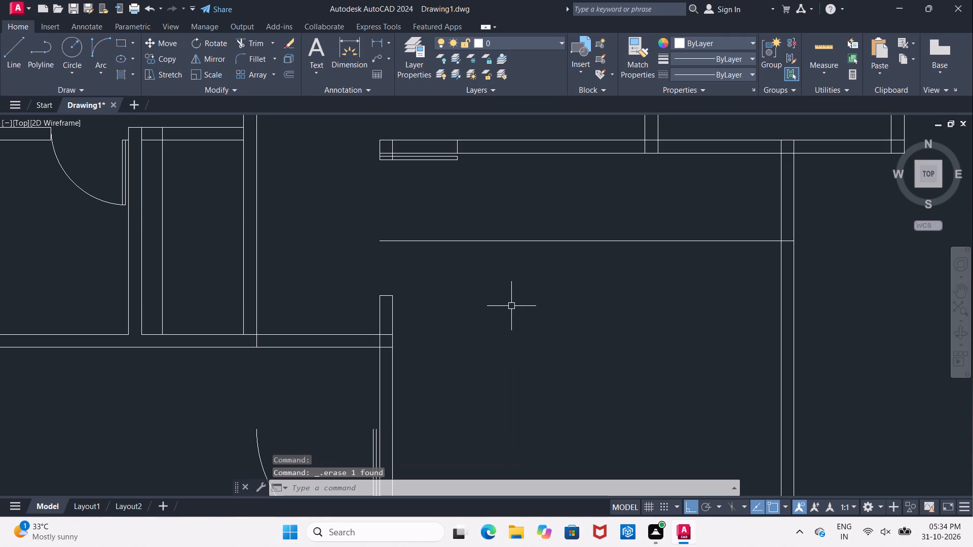
key(Escape)
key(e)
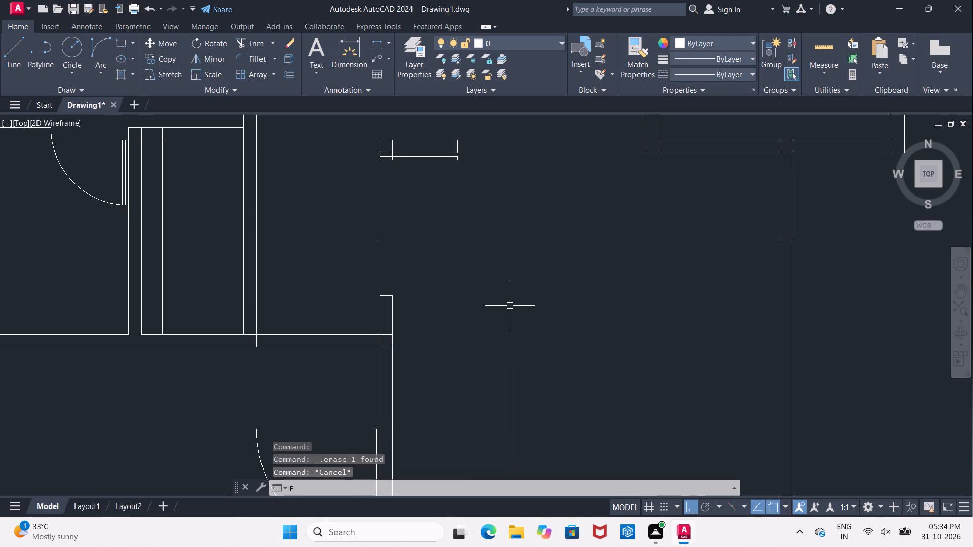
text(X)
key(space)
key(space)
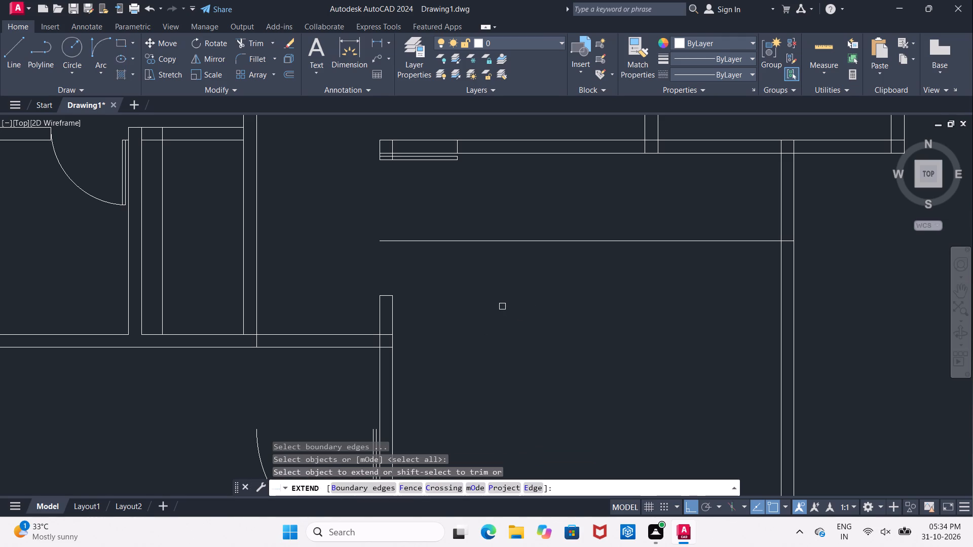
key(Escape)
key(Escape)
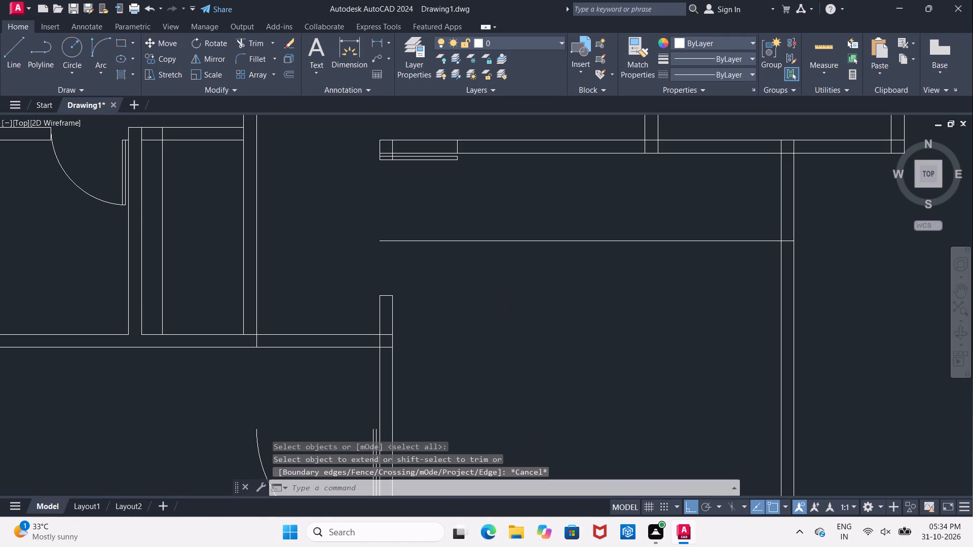
Offset the new horizontal line 4" downward to form the second wall face.
key(o)
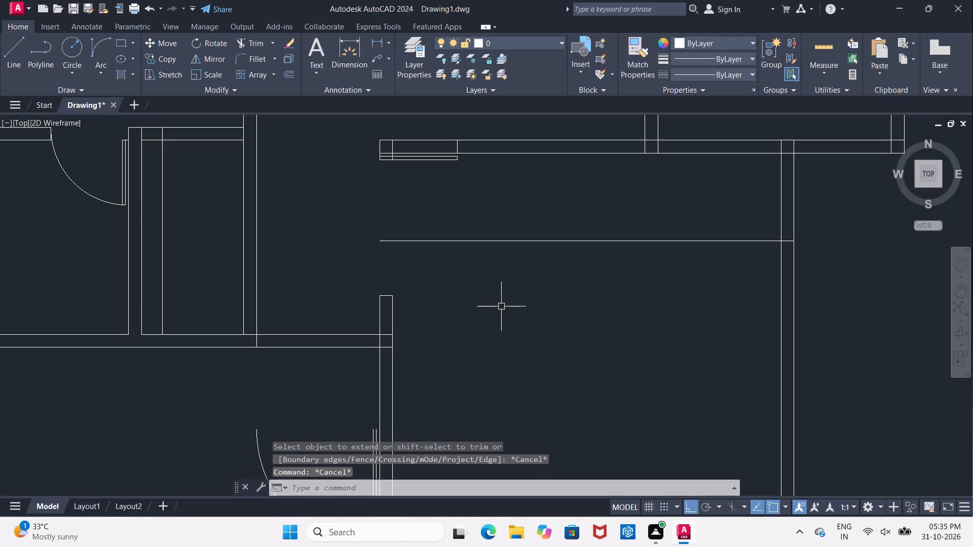
key(Return)
text(4")
key(Return)
drag(503, 241, 503, 247)
click(504, 291)
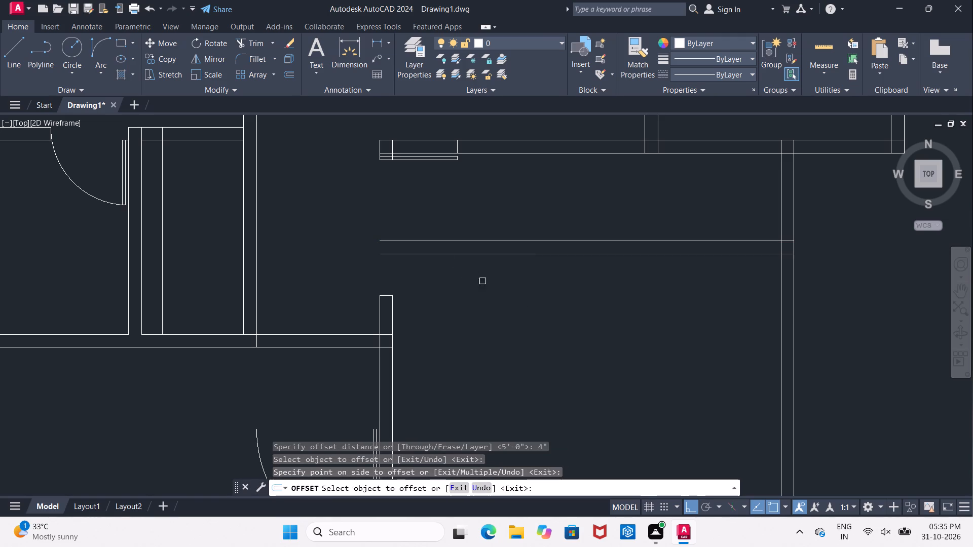
key(Escape)
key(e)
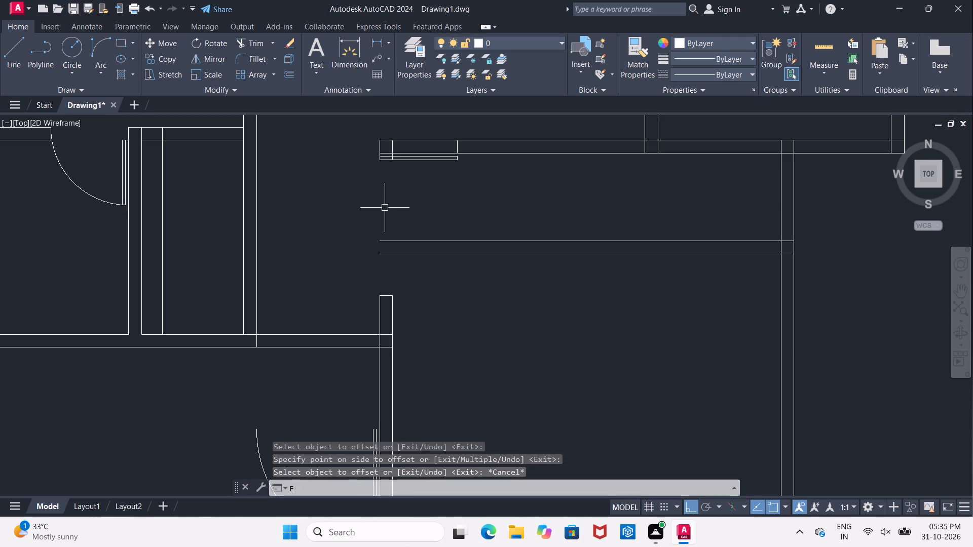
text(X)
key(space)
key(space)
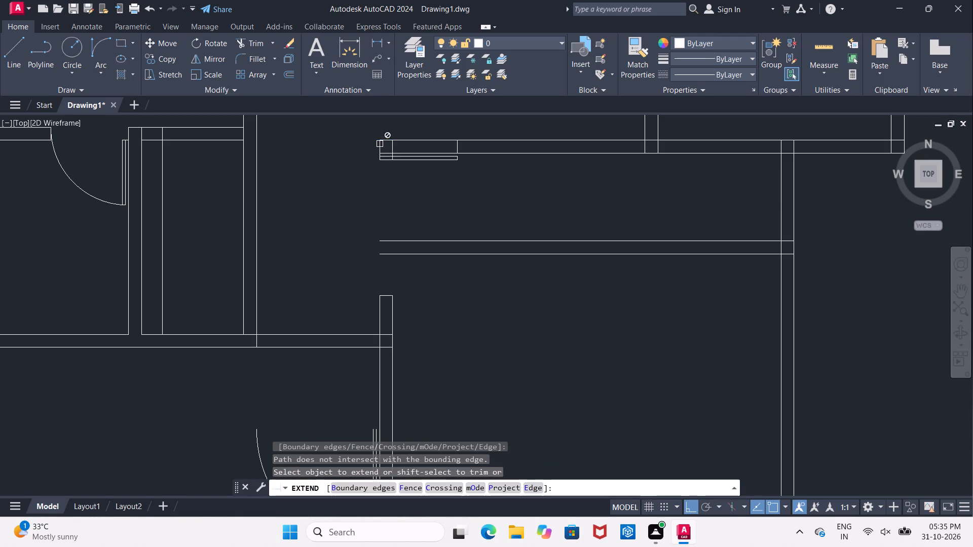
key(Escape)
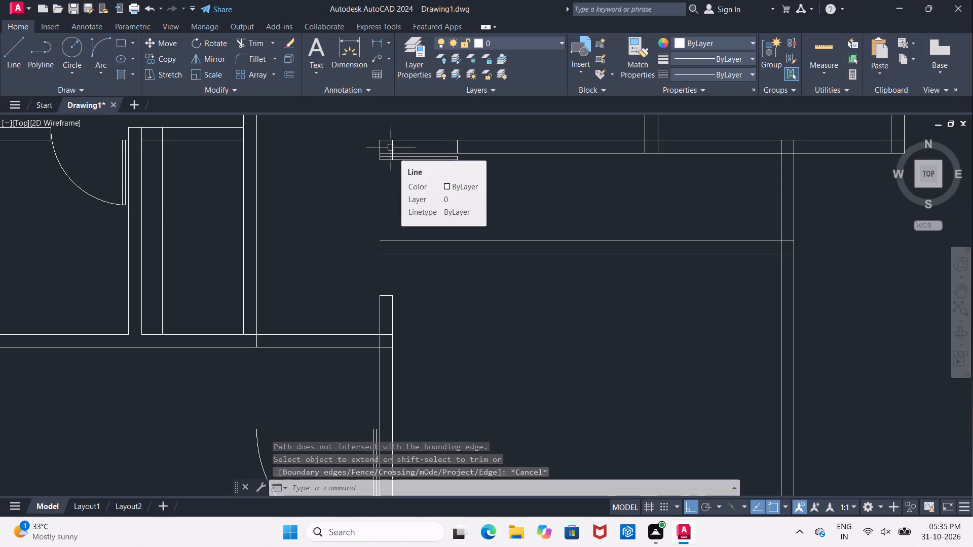
Stretch both short vertical lines at the upper wall's free end down to the new wall's lower face.
click(391, 147)
click(391, 161)
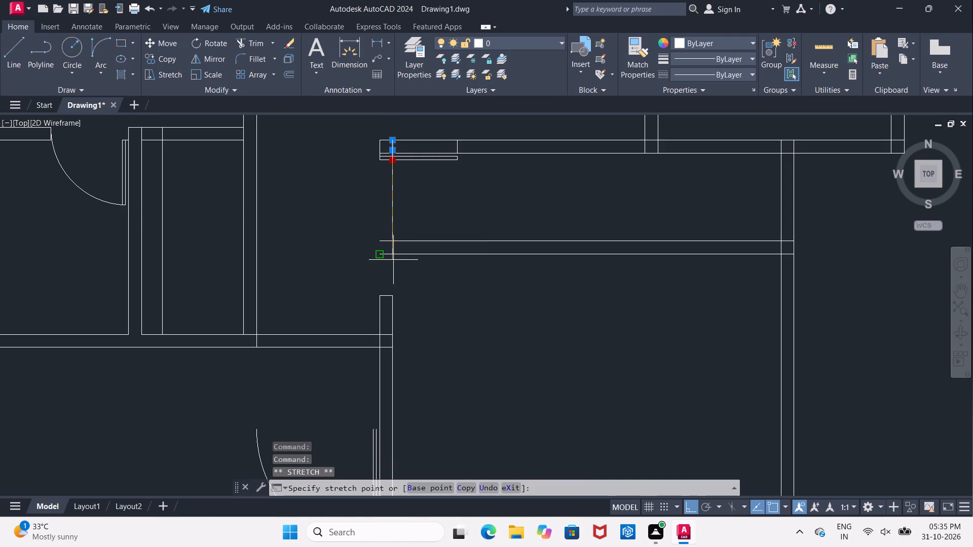
click(399, 261)
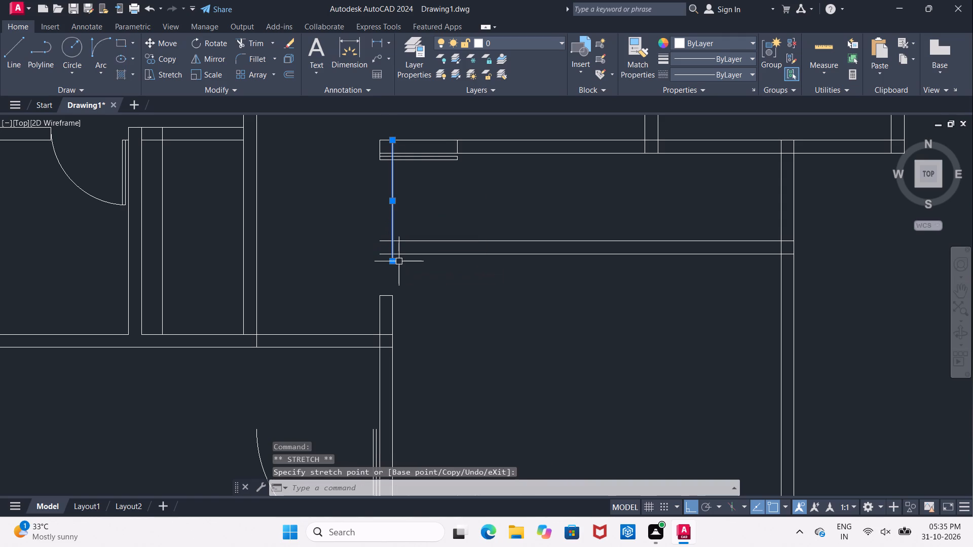
key(Escape)
click(379, 145)
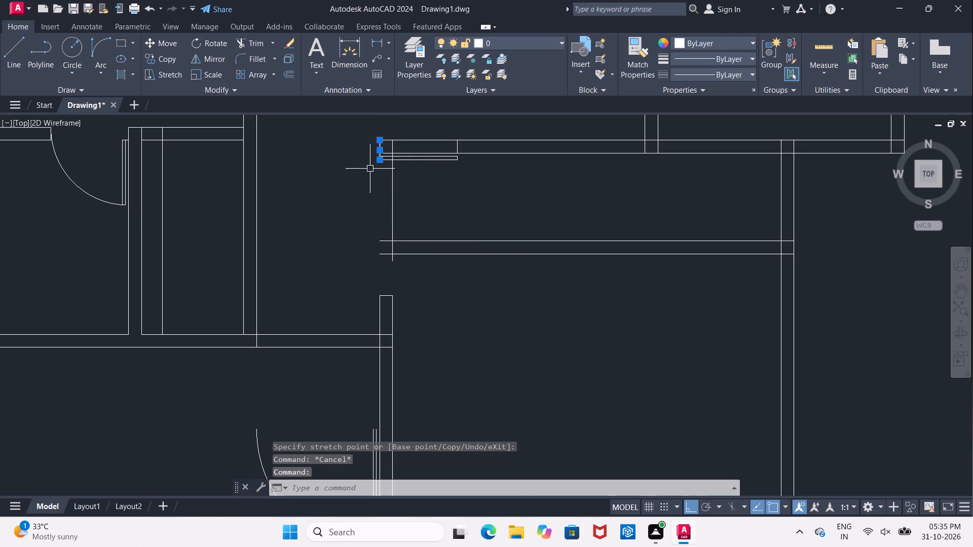
click(381, 162)
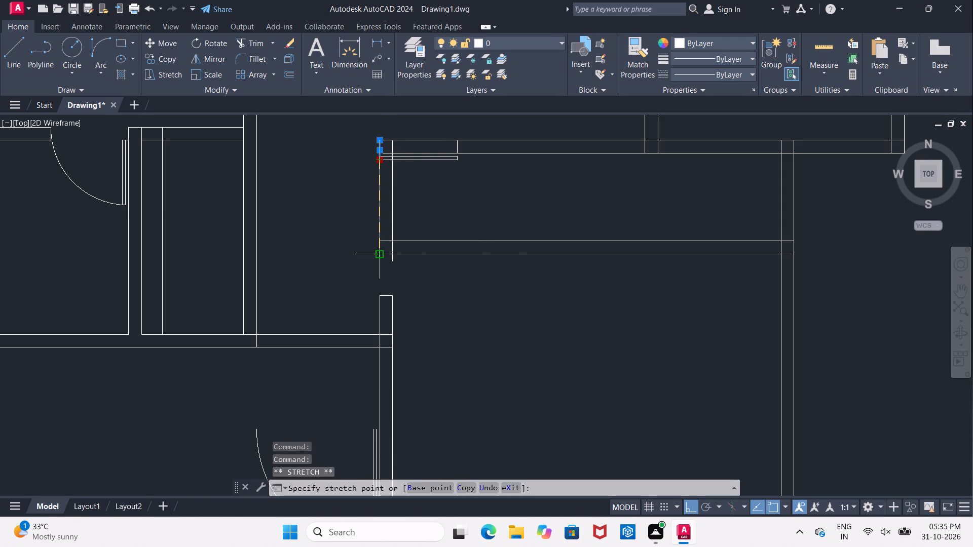
click(380, 253)
key(Escape)
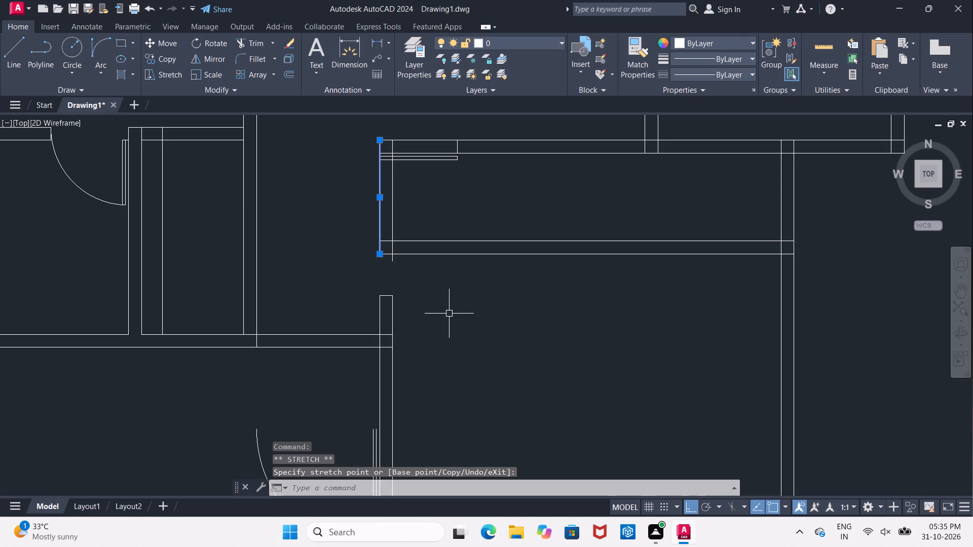
key(Escape)
Trim the inner vertical line's overshoot below the new wall's lower face.
text(TR)
key(space)
key(space)
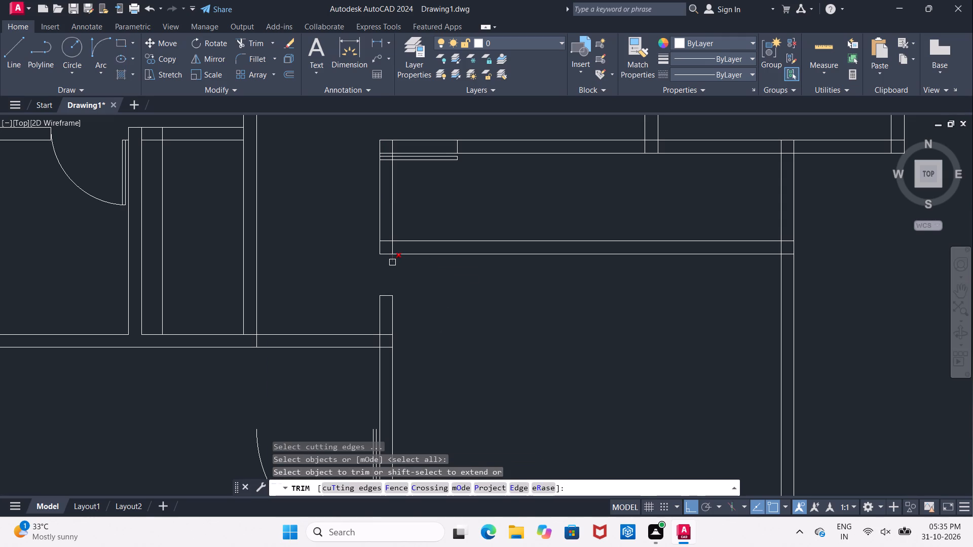
click(392, 261)
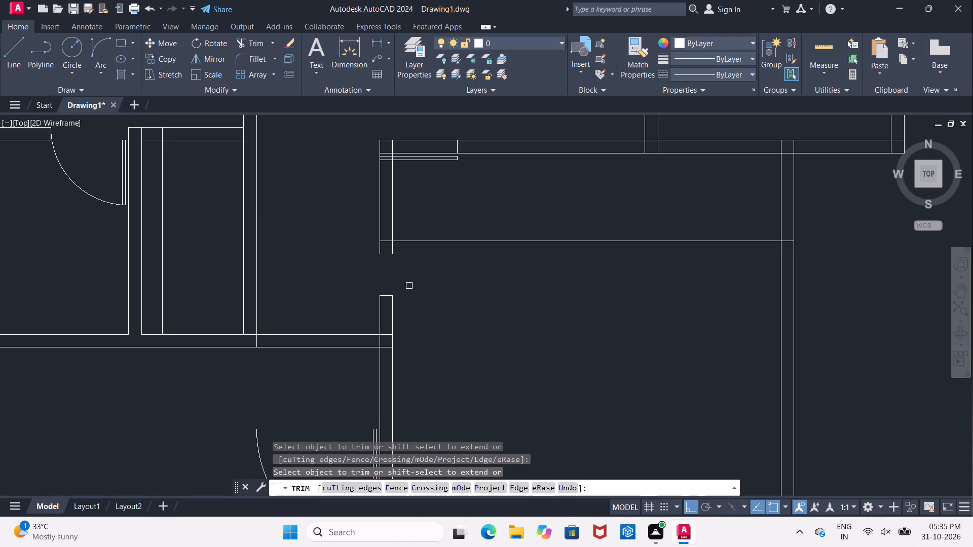
middle_drag(472, 222, 450, 273)
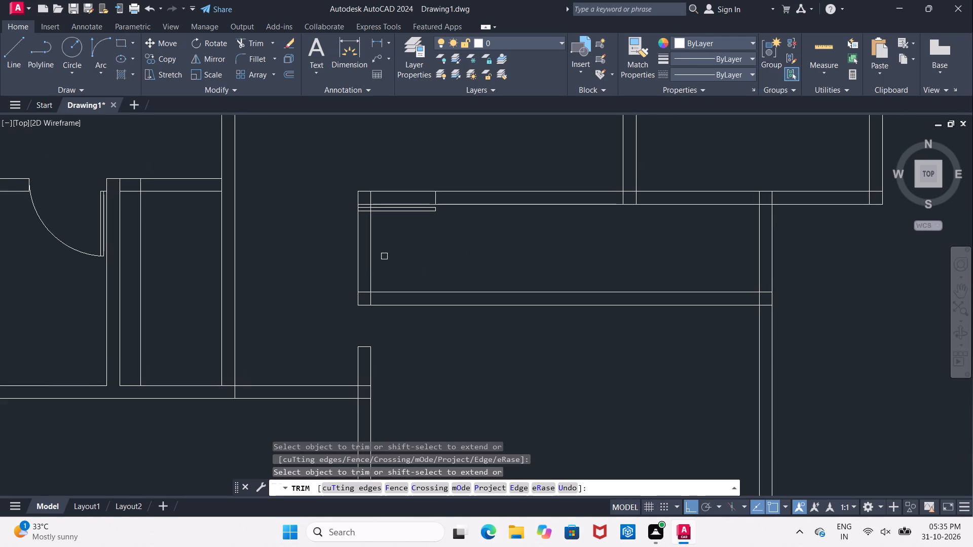
scroll(384, 255, up, 1)
key(Escape)
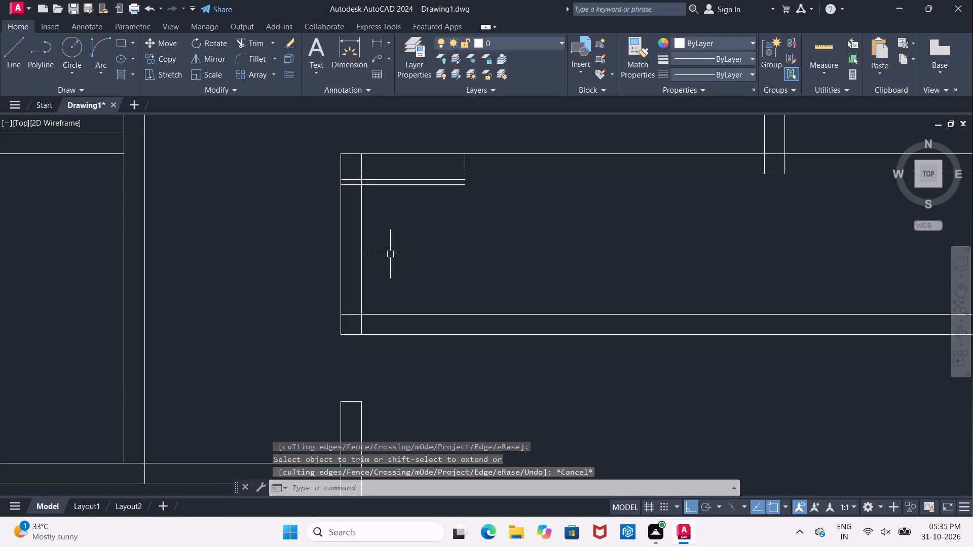
key(Escape)
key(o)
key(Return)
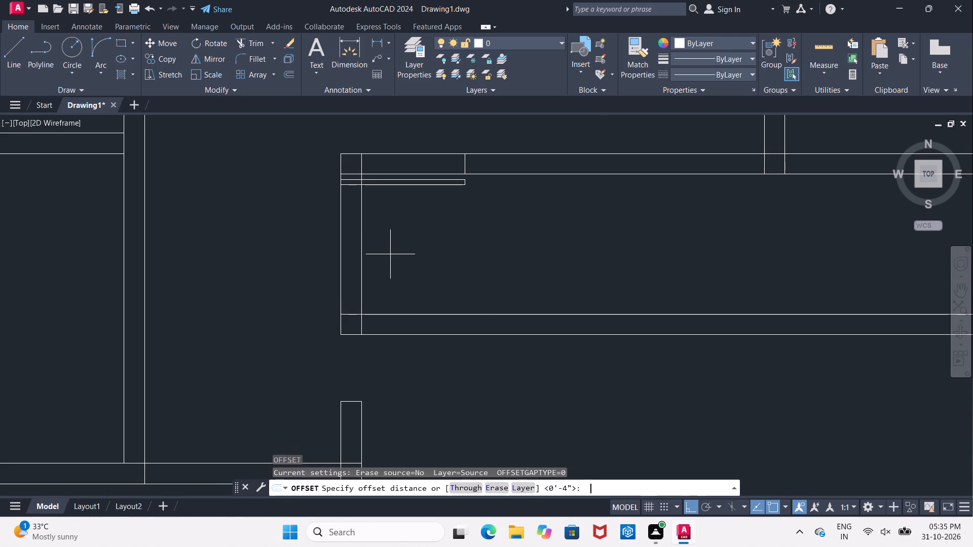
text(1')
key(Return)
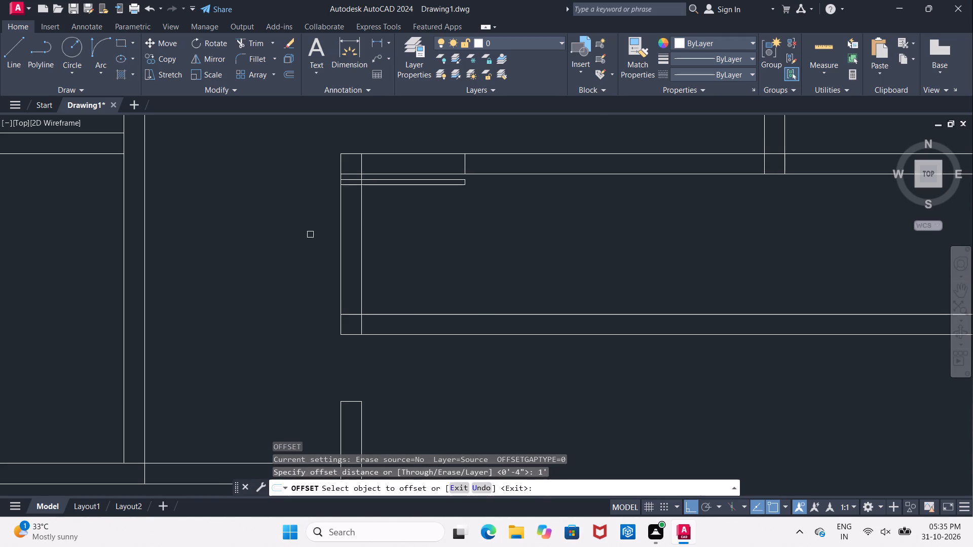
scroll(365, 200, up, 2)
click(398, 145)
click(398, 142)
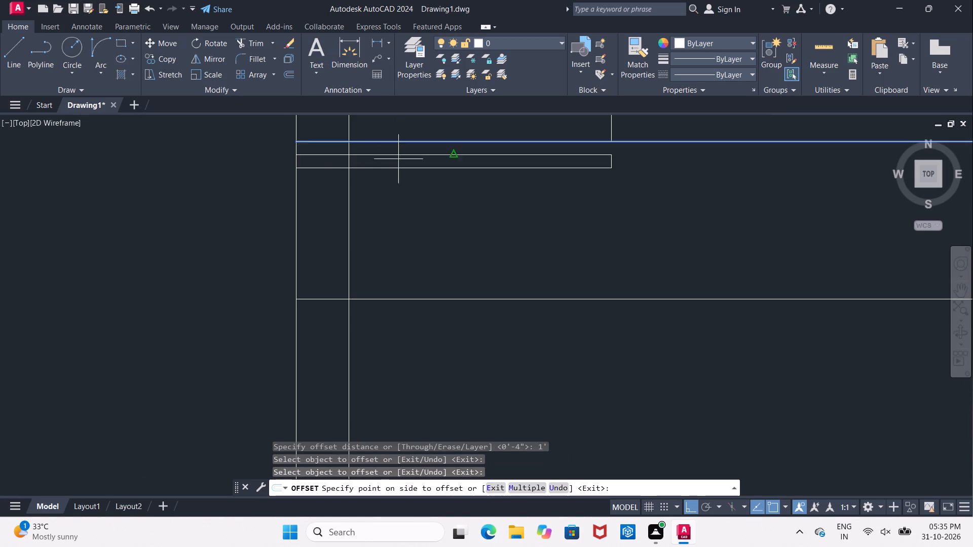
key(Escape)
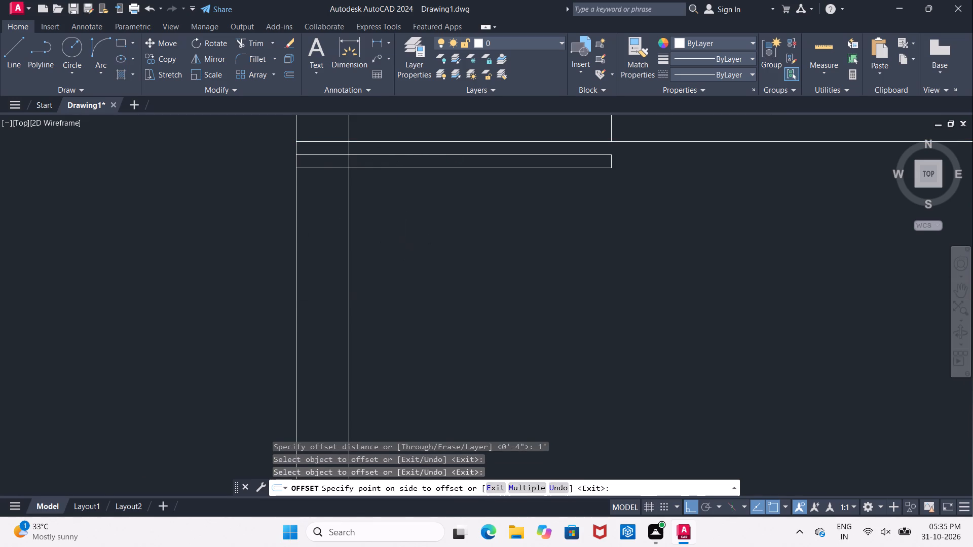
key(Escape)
Offset the upper horizontal wall's lower face 1'5" downward to mark the door opening.
key(o)
key(Return)
text(1'5")
key(Return)
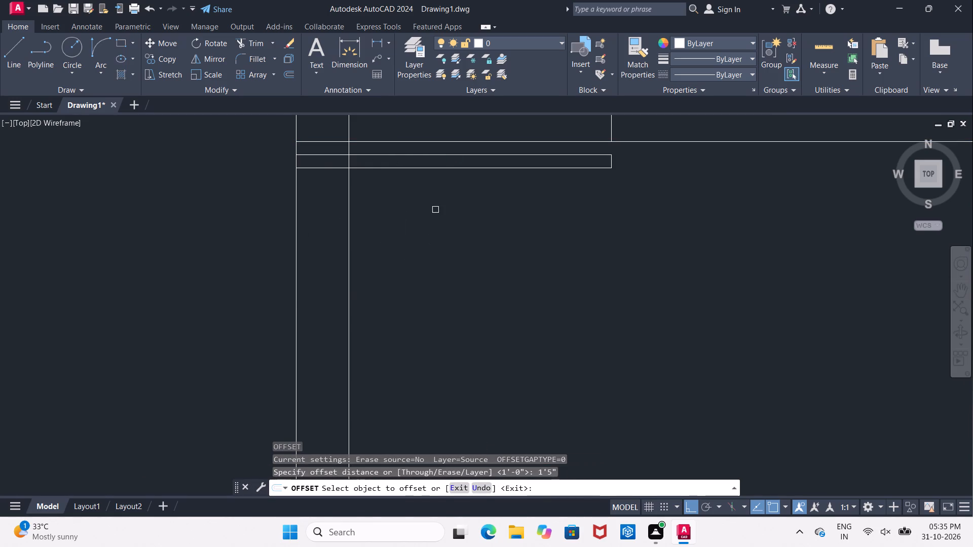
click(437, 143)
click(445, 260)
key(Escape)
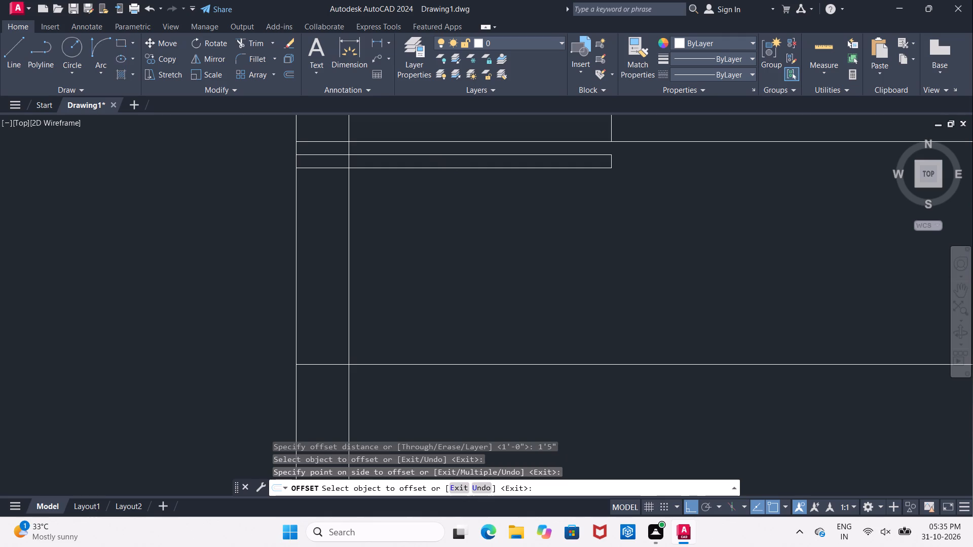
Trim both vertical wall lines between the door leaf and the 1'5" line, and cut that line beyond the inner vertical.
scroll(454, 301, down, 1)
middle_drag(453, 301, 404, 269)
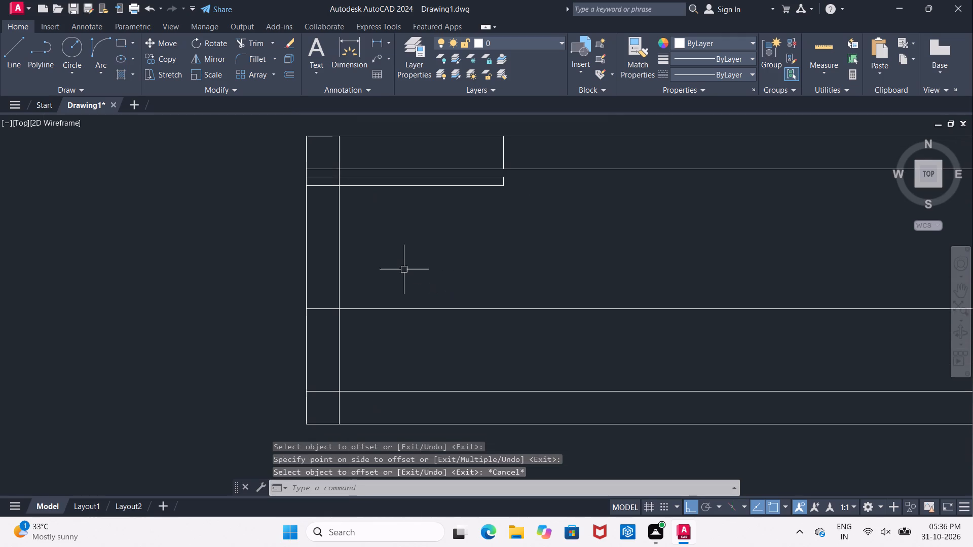
key(Escape)
text(TR)
key(space)
key(space)
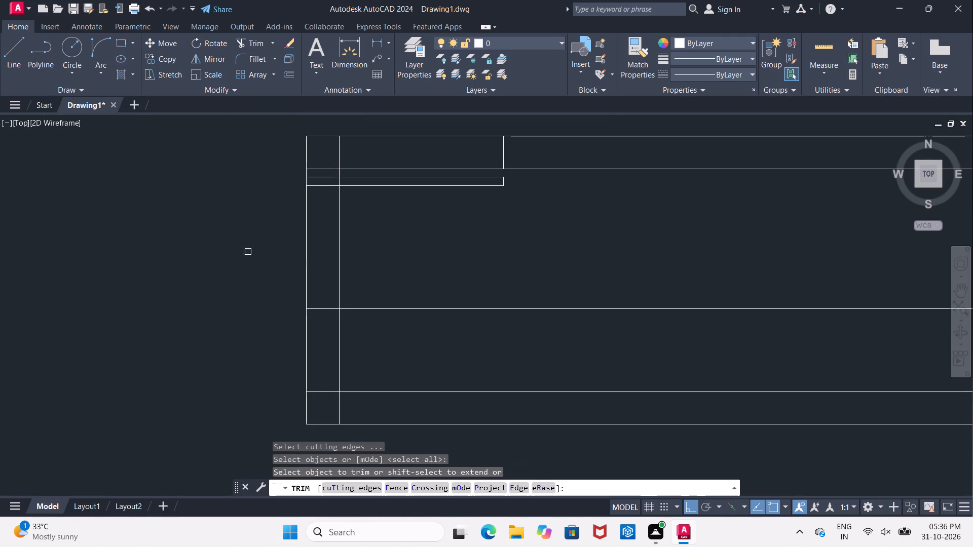
drag(242, 249, 248, 250)
click(391, 244)
click(395, 308)
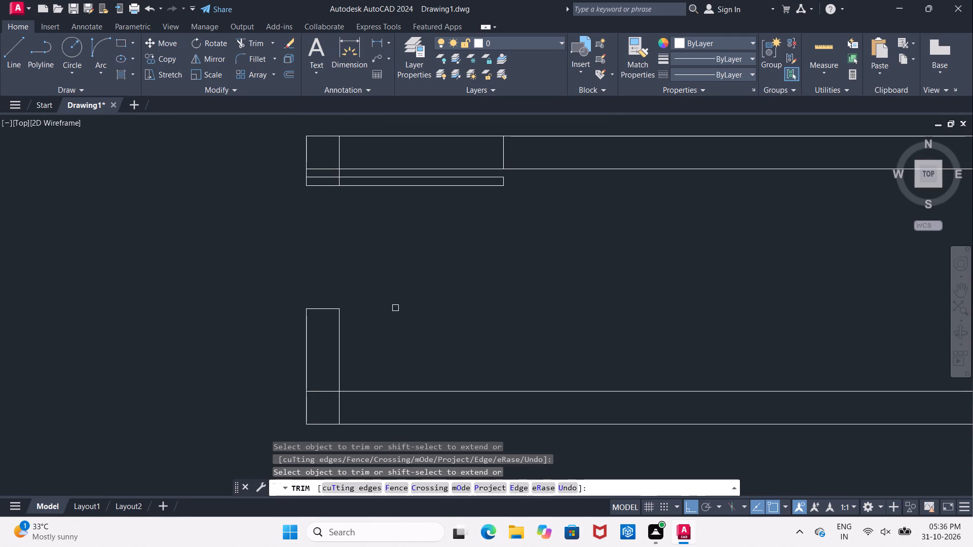
Trim the crossing lines inside the new wall's lower corner and the inner vertical line within the upper horizontal wall.
click(322, 393)
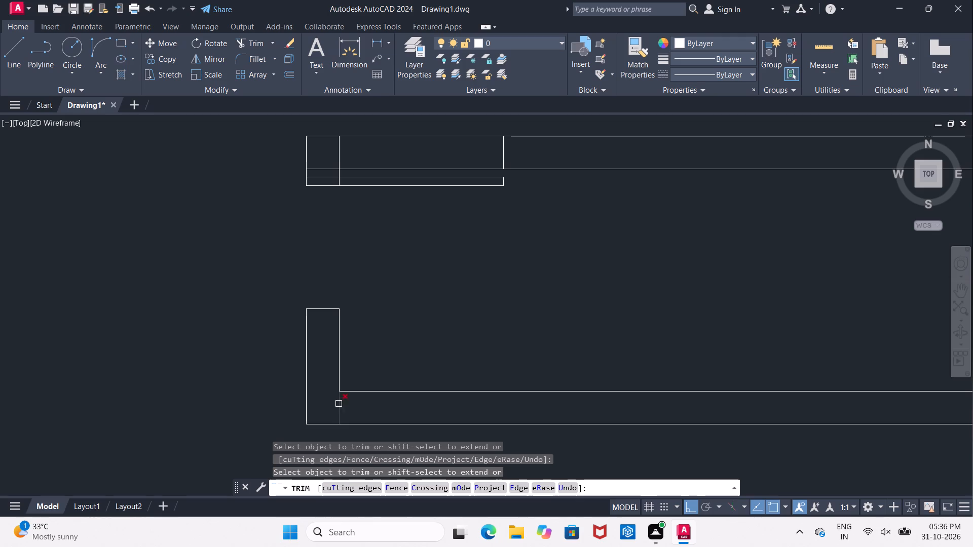
click(342, 406)
click(339, 406)
click(336, 402)
click(338, 153)
key(Escape)
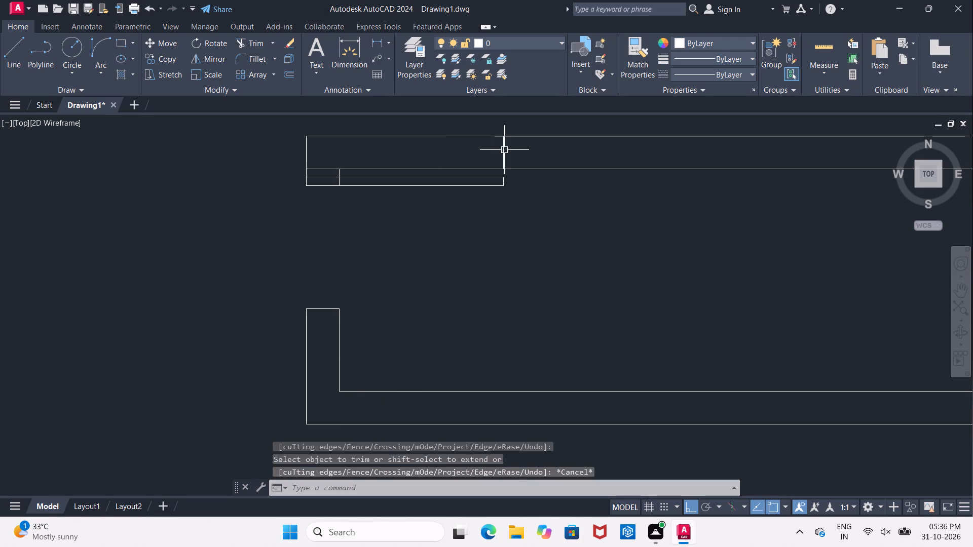
Delete the short vertical line crossing the upper horizontal wall above the door leaf's free end.
click(506, 150)
key(Delete)
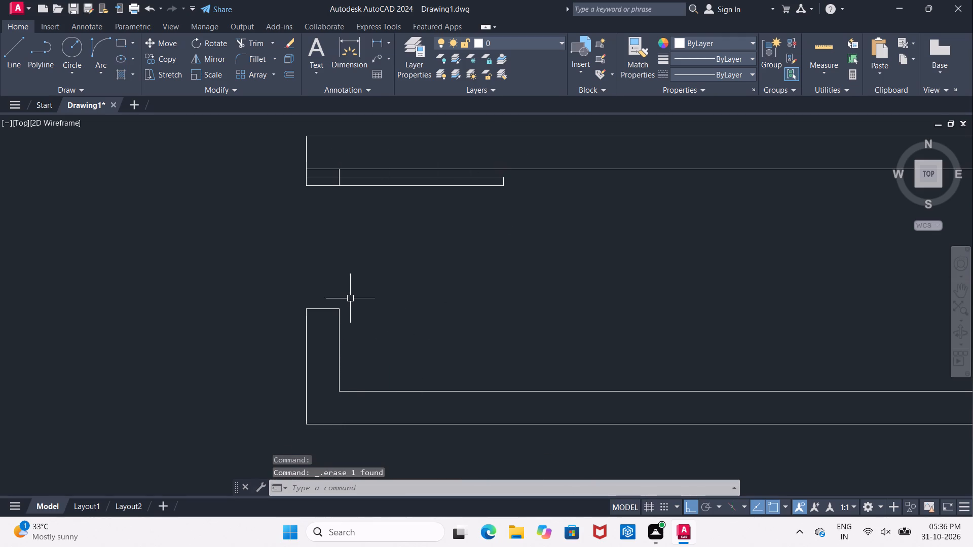
Trim the upper wall's lower face and the door leaf line where they cross the upper jamb.
text(TR)
key(space)
key(space)
scroll(315, 176, up, 2)
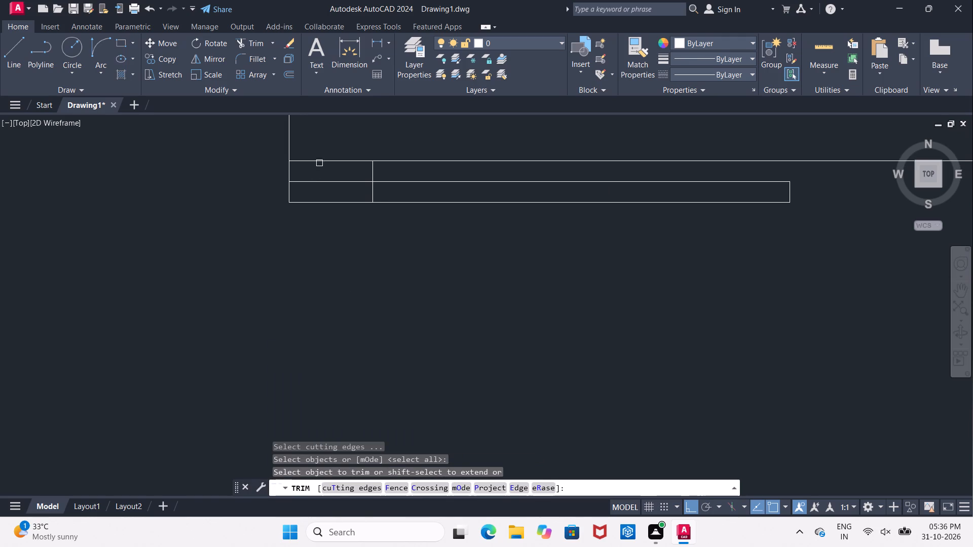
click(320, 162)
scroll(363, 285, down, 2)
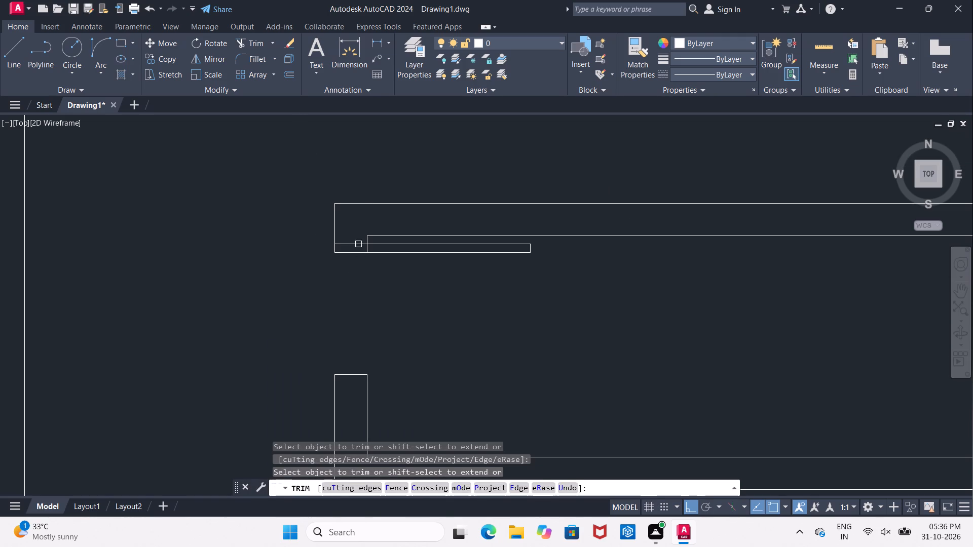
click(357, 243)
key(Escape)
Draw the door swing arc from the lower jamb's inner corner to the free end of the door leaf.
scroll(357, 252, down, 2)
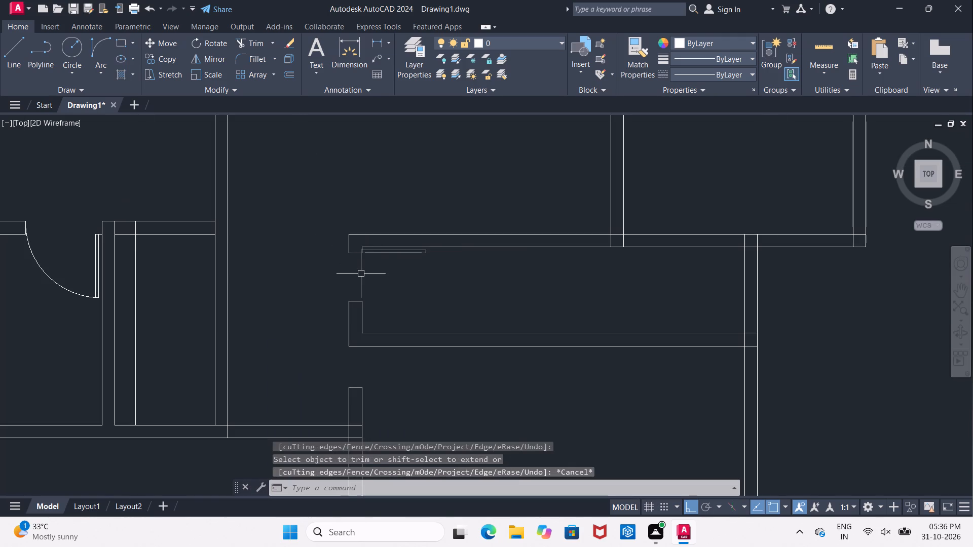
click(94, 42)
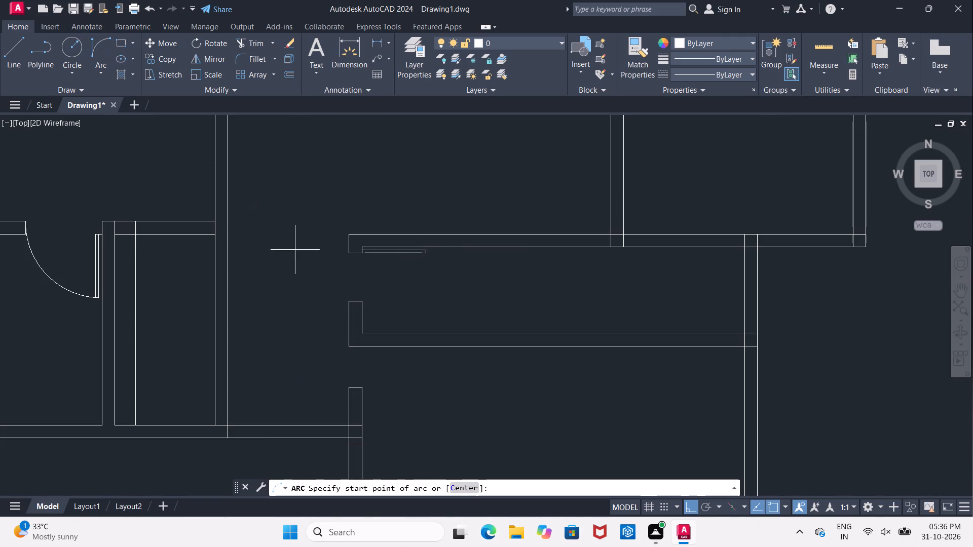
click(362, 300)
scroll(426, 253, up, 2)
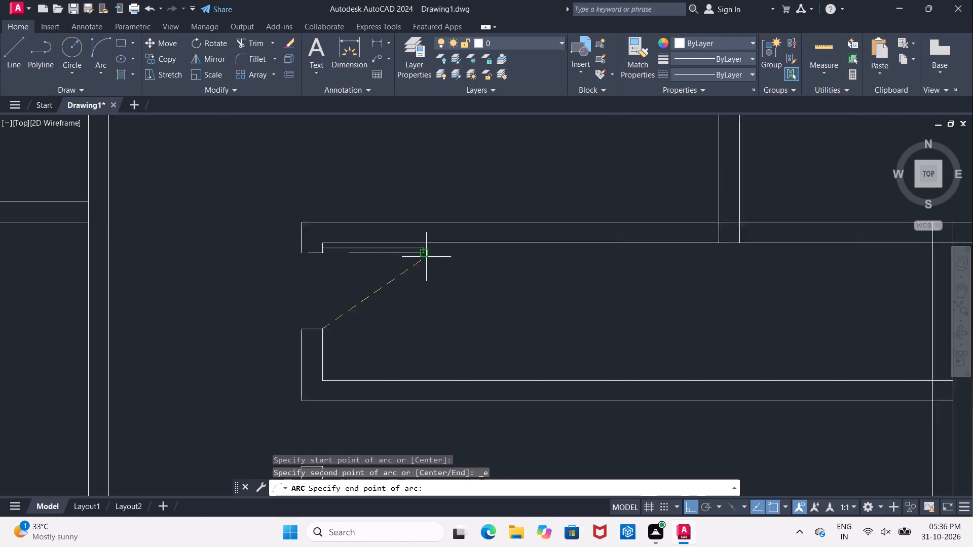
scroll(426, 257, up, 1)
click(416, 247)
click(444, 289)
scroll(446, 294, down, 3)
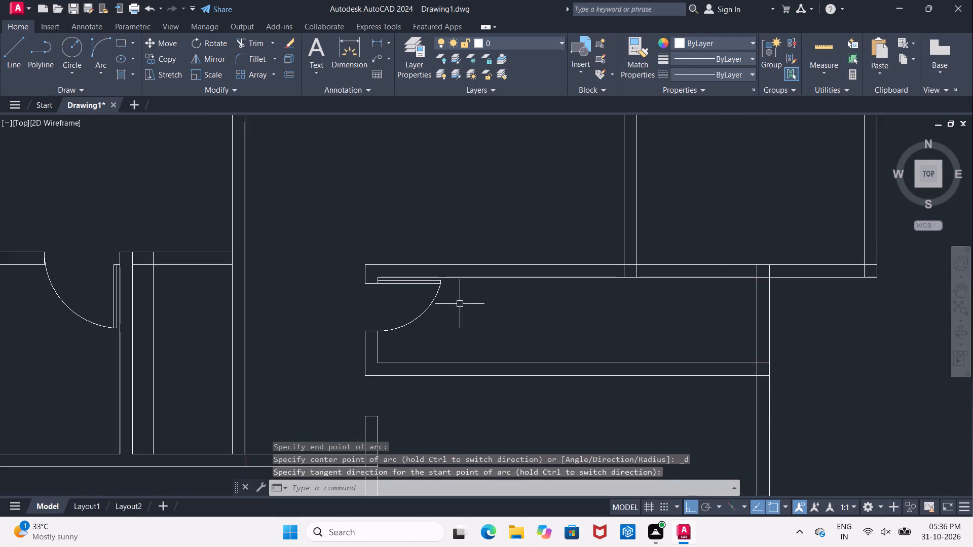
Remove the wall stub below the new wall by trimming both vertical lines above the lower room's wall and erasing its end cap.
middle_drag(479, 326, 361, 211)
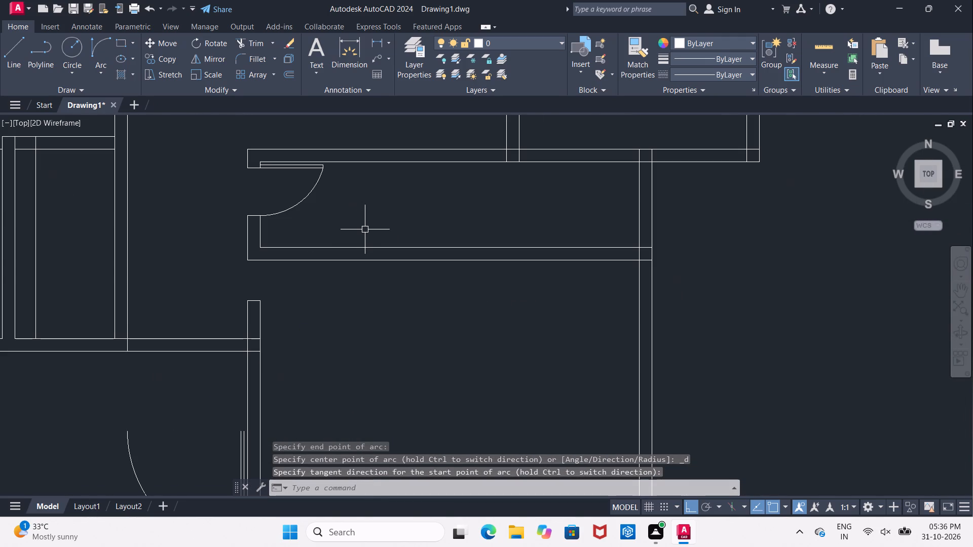
scroll(238, 319, up, 1)
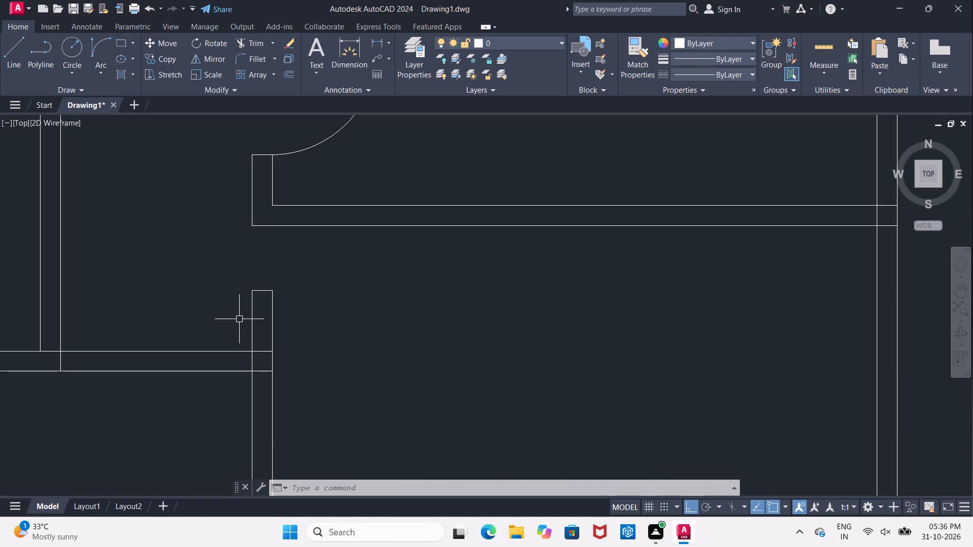
key(t)
text(R)
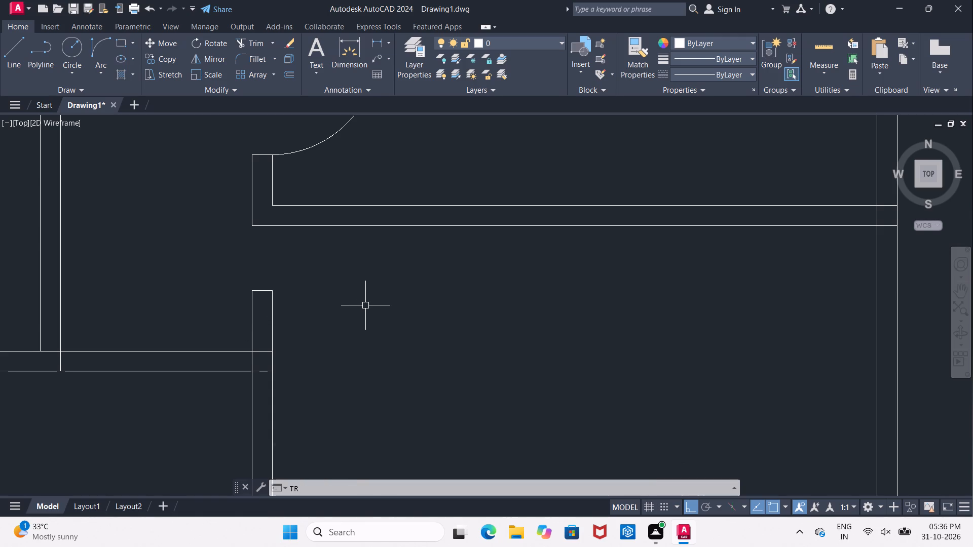
key(space)
key(space)
click(254, 330)
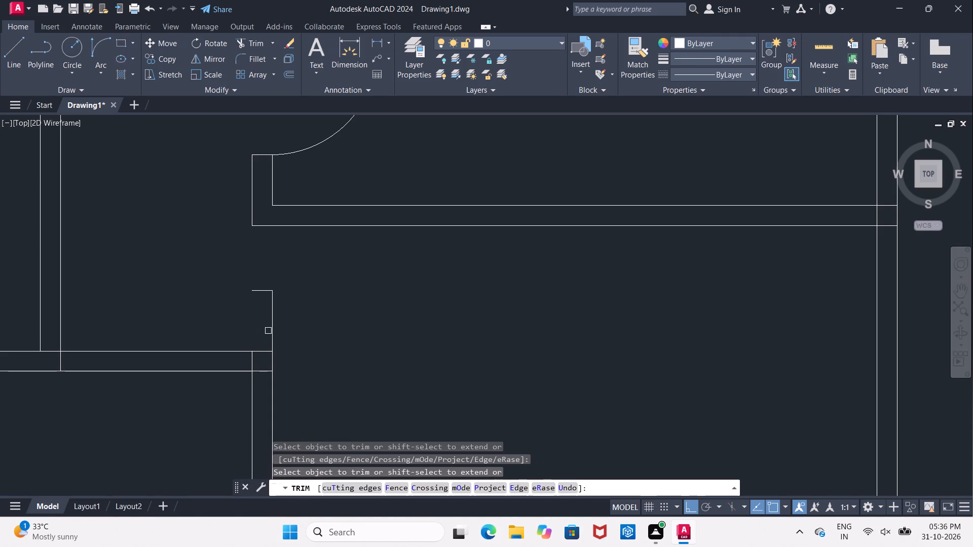
click(271, 331)
click(260, 293)
key(Escape)
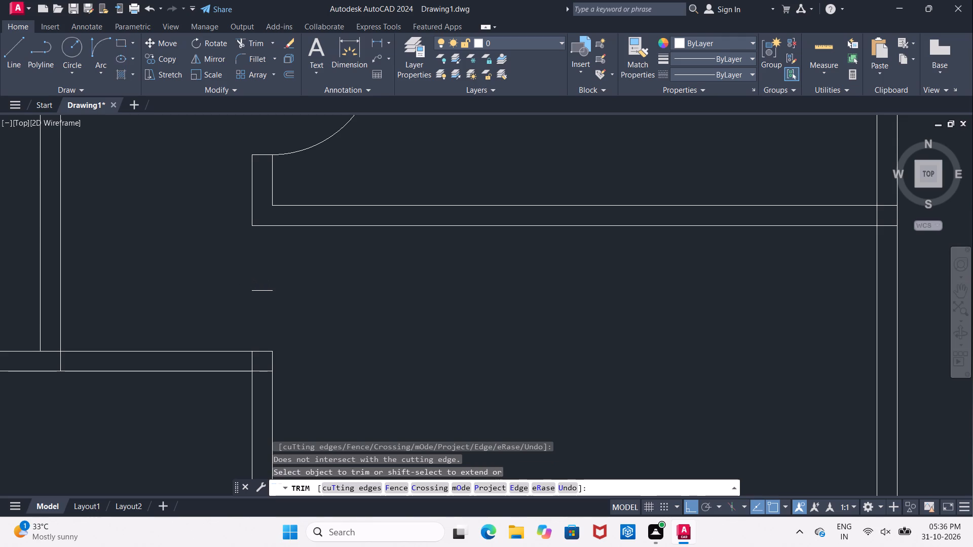
click(243, 281)
click(292, 297)
key(Delete)
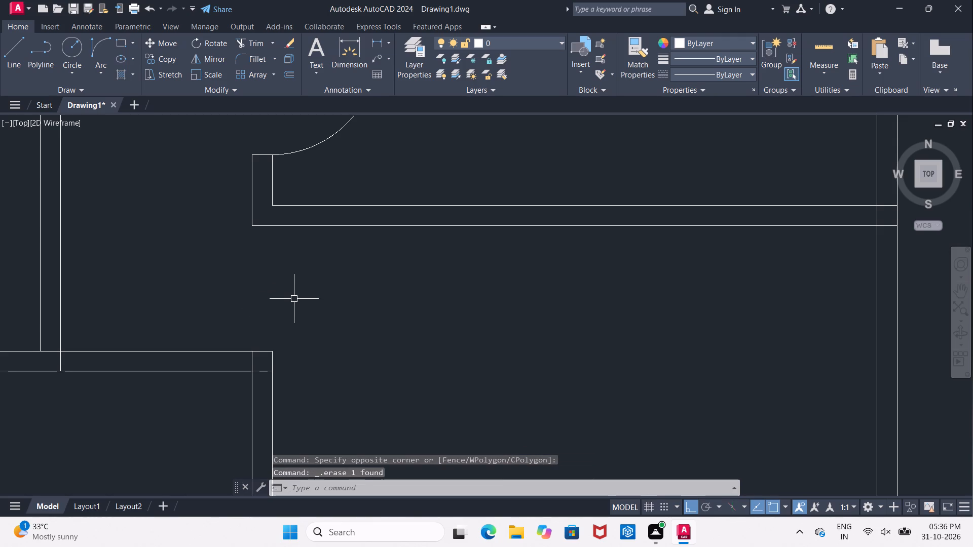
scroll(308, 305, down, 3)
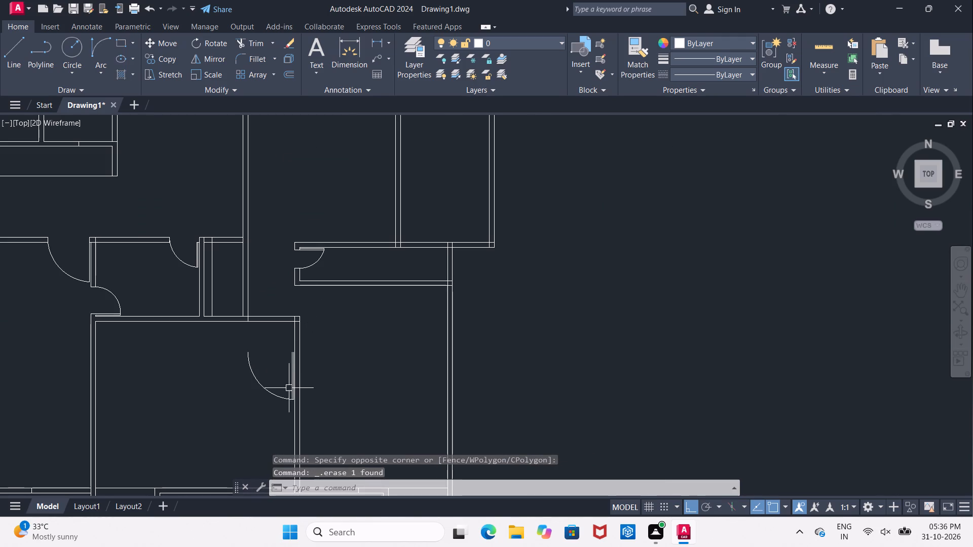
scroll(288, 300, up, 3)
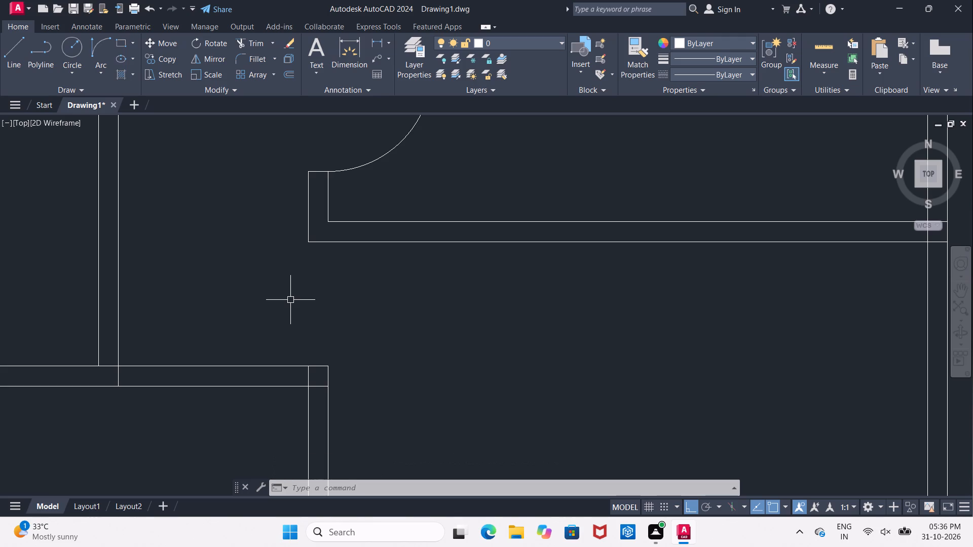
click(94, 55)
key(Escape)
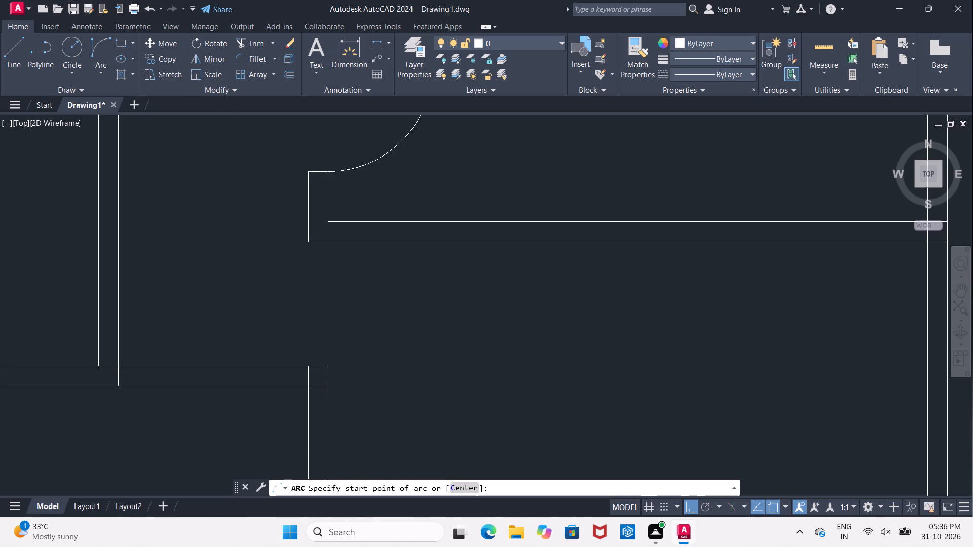
Offset the outer face of the lower room's vertical wall 3' outward, away from the room.
key(o)
key(Return)
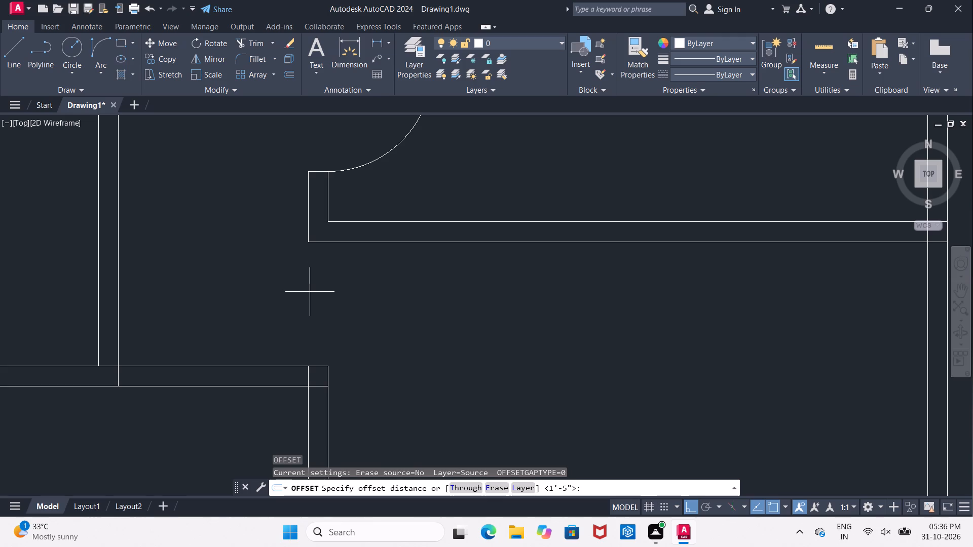
text(3')
key(Return)
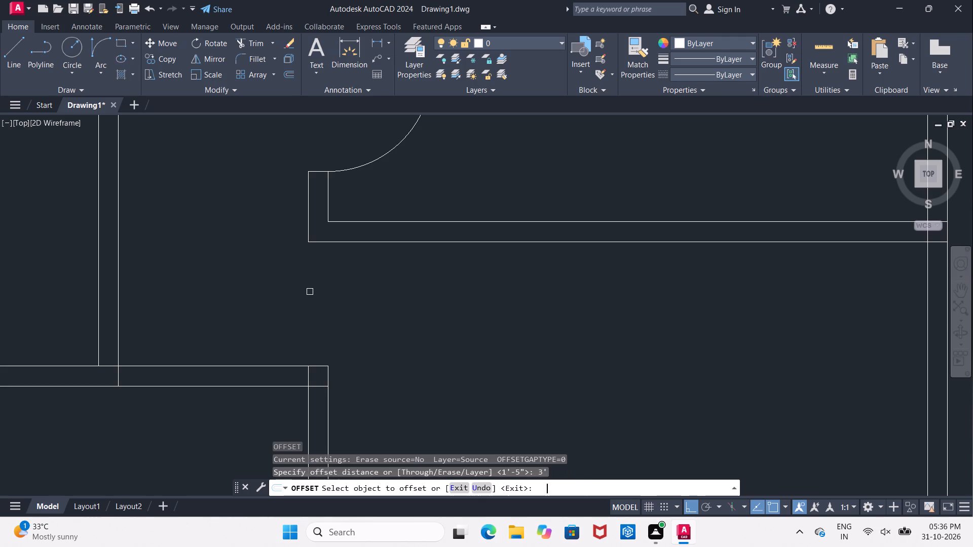
middle_drag(315, 340, 276, 223)
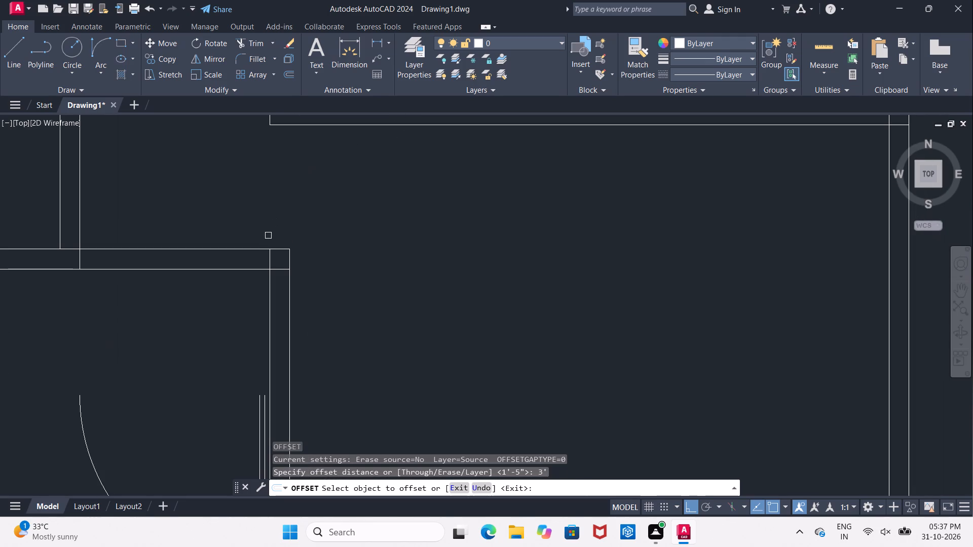
click(288, 259)
click(314, 256)
key(Escape)
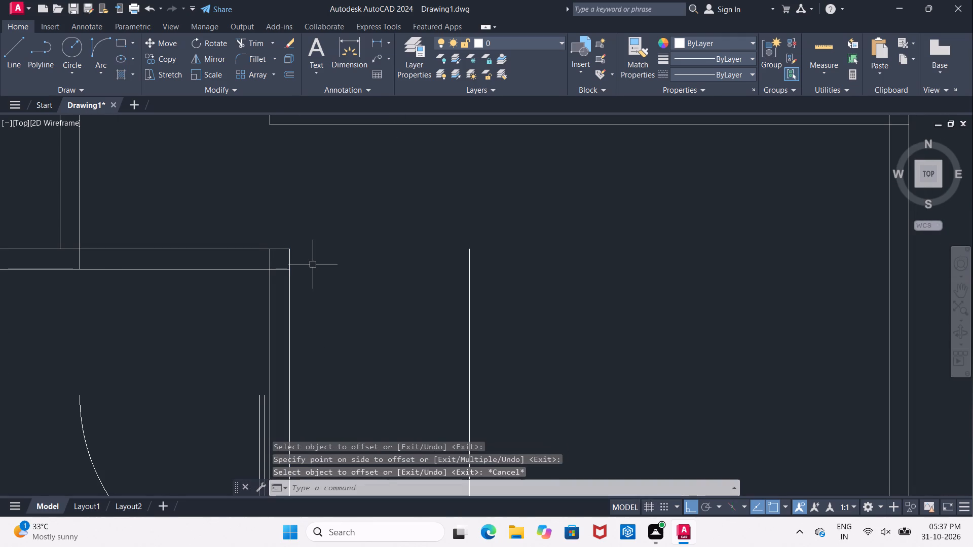
Extend the 3' offset line up to the lower face of the new horizontal wall.
key(e)
text(X)
key(space)
key(space)
click(469, 263)
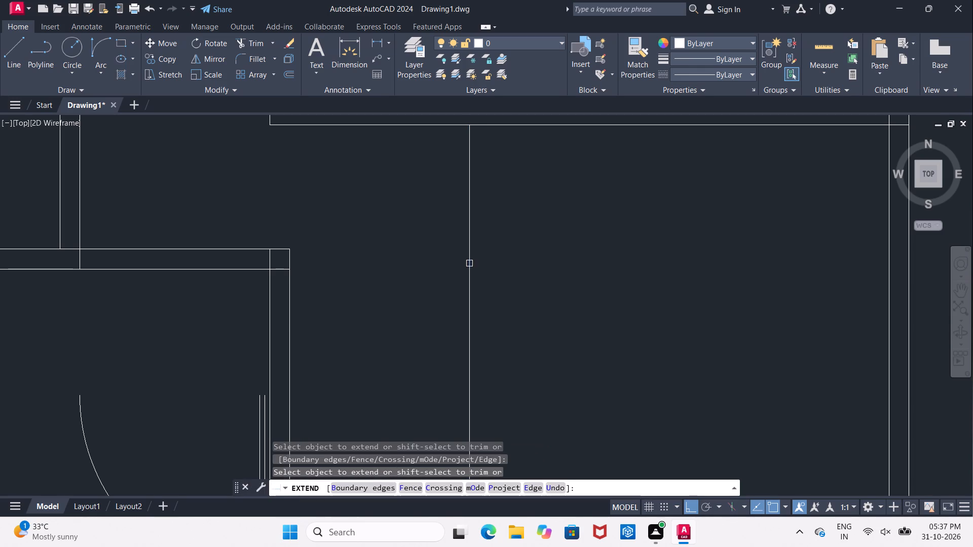
middle_drag(429, 247, 427, 316)
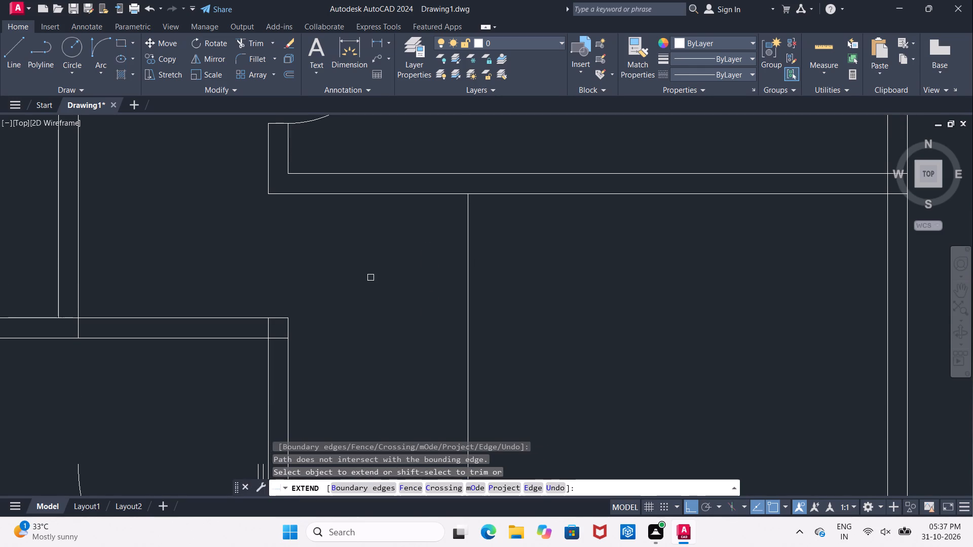
key(Escape)
Offset the new wall's lower face downward twice in succession by 1" to form the door leaf lines.
key(o)
key(Return)
text(1")
key(Return)
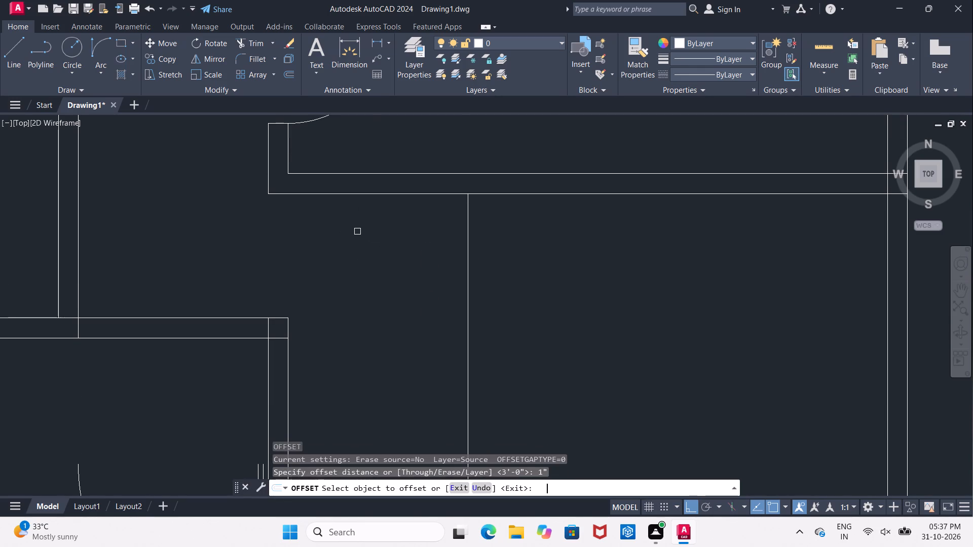
scroll(360, 218, up, 1)
click(359, 181)
click(359, 203)
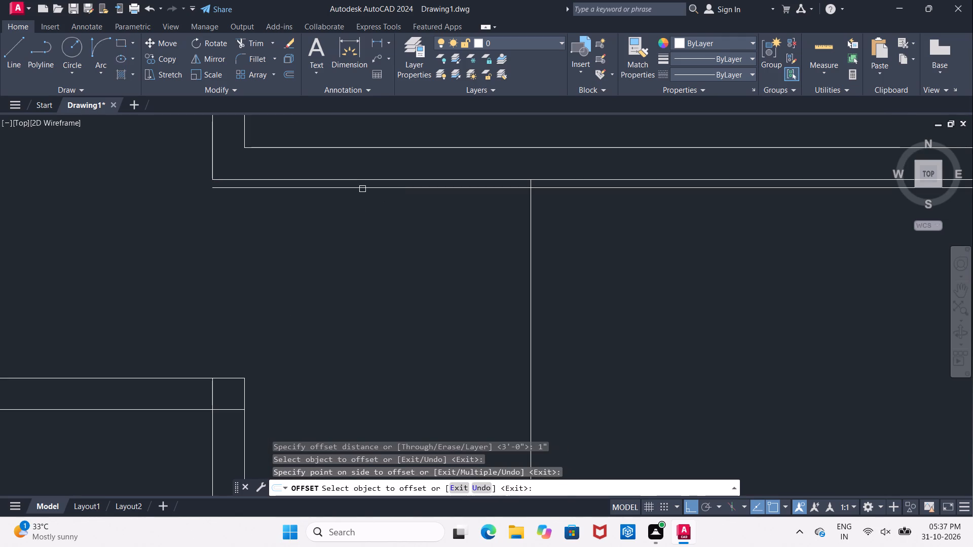
drag(362, 189, 362, 195)
click(362, 210)
key(Escape)
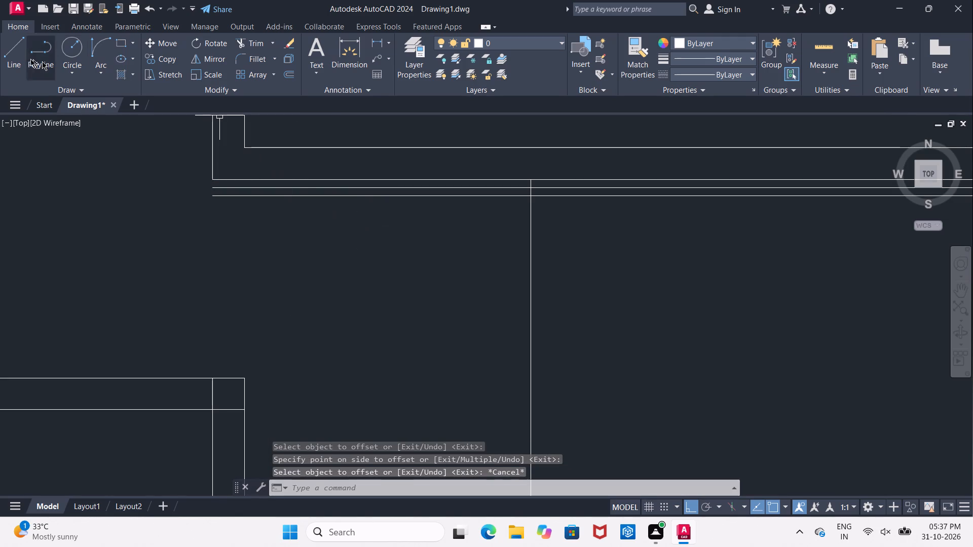
Draw a short vertical line from the new wall's lower outer corner to close the end of the two 1" offset lines.
click(7, 53)
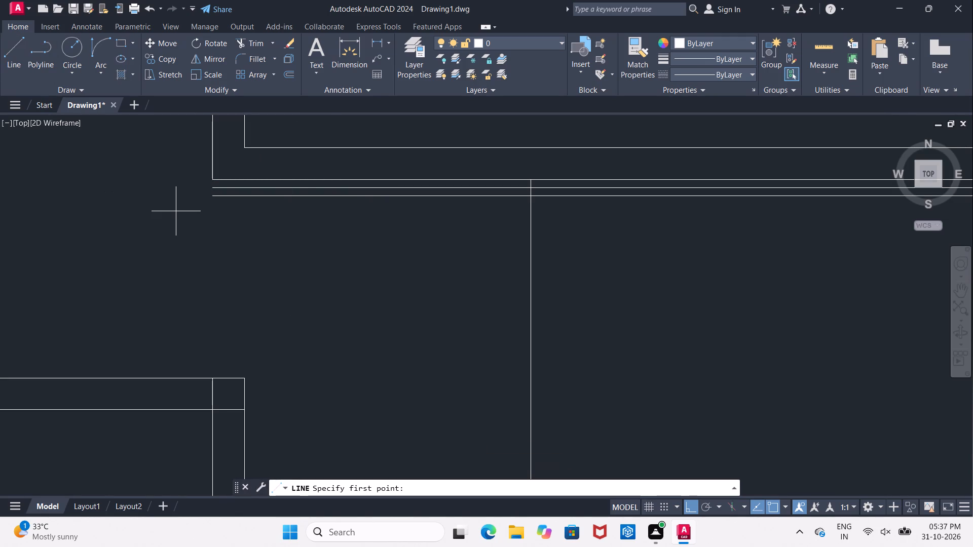
scroll(210, 201, up, 2)
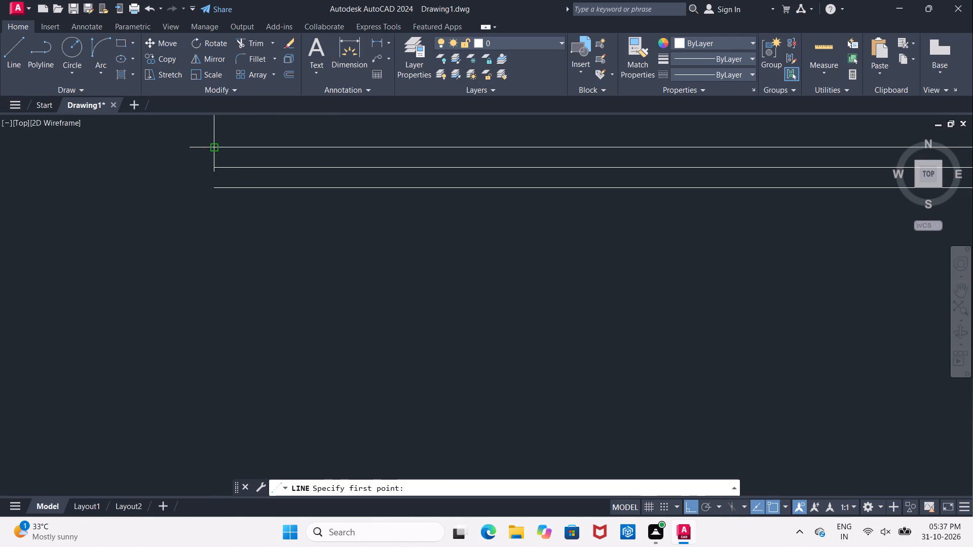
click(214, 150)
click(216, 186)
key(Escape)
Trim the 3' offset line and the two 1" offset lines beyond it, leaving a closed door leaf below the new wall.
scroll(216, 185, down, 3)
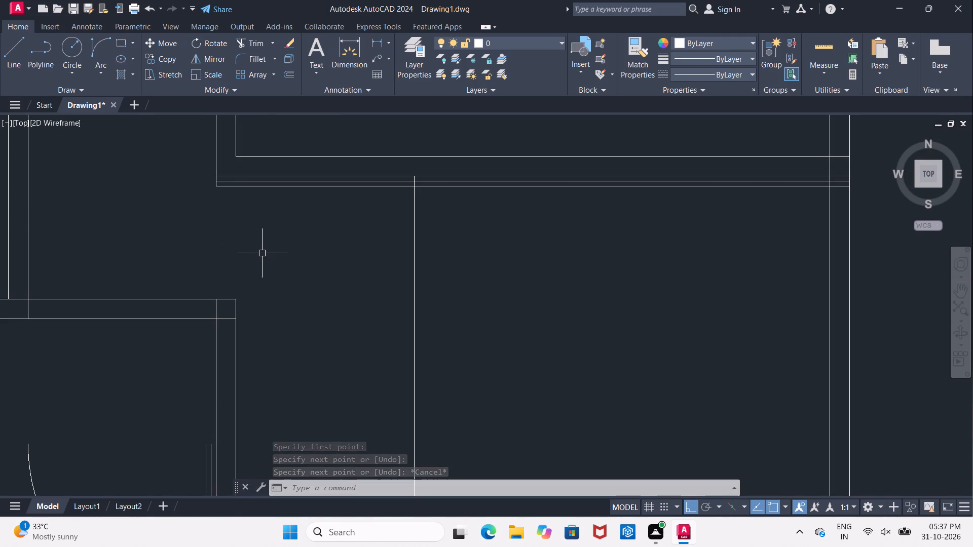
text(TR)
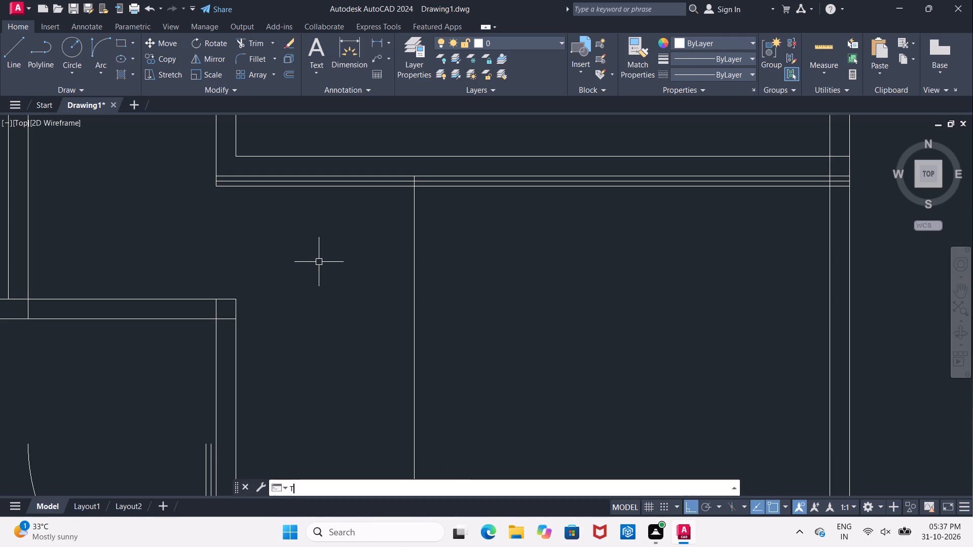
key(space)
key(space)
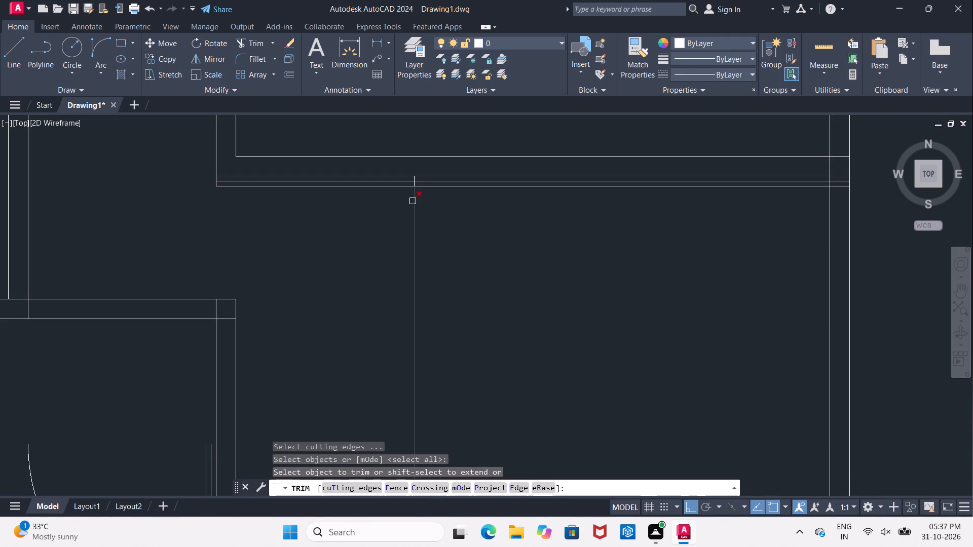
click(413, 201)
scroll(421, 194, up, 2)
click(422, 175)
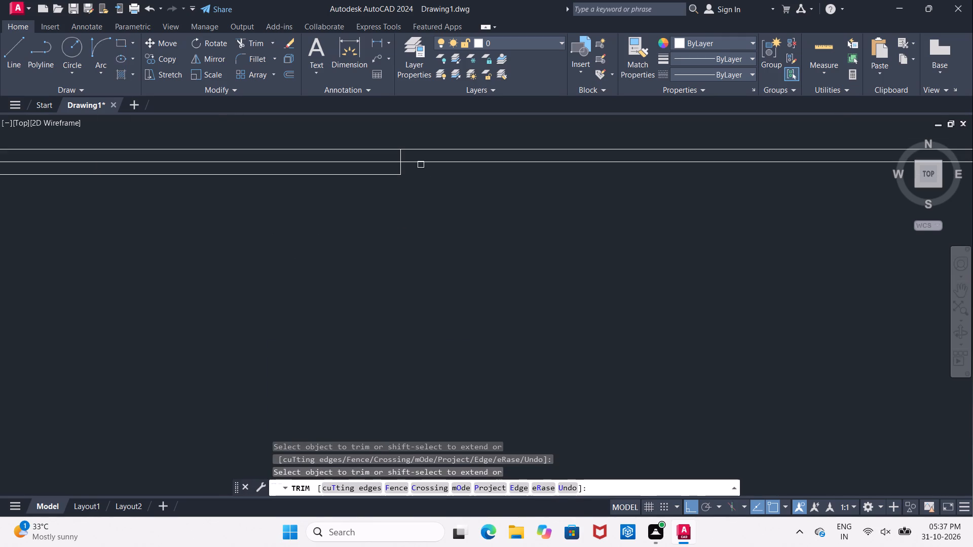
click(421, 165)
scroll(257, 272, down, 2)
scroll(316, 217, up, 3)
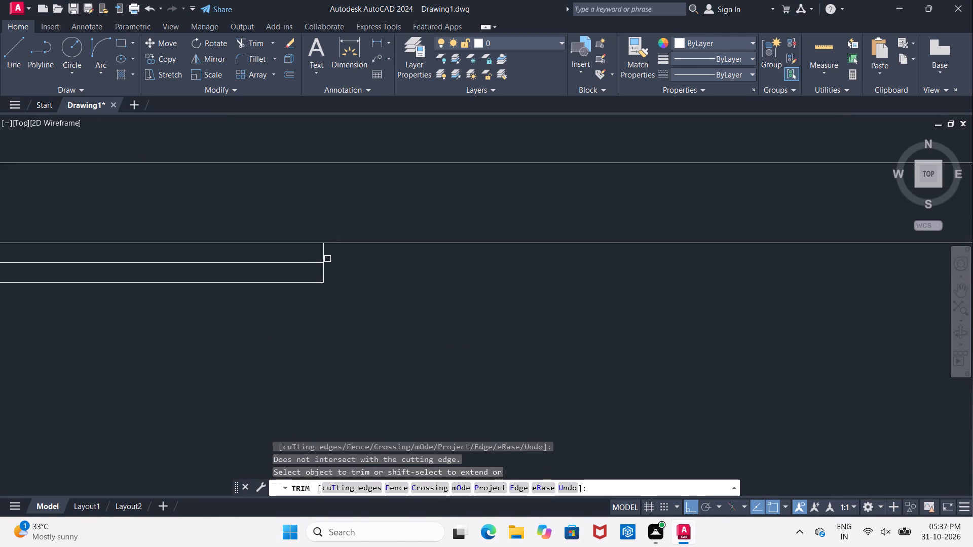
click(323, 255)
scroll(242, 316, down, 2)
middle_drag(221, 323, 328, 291)
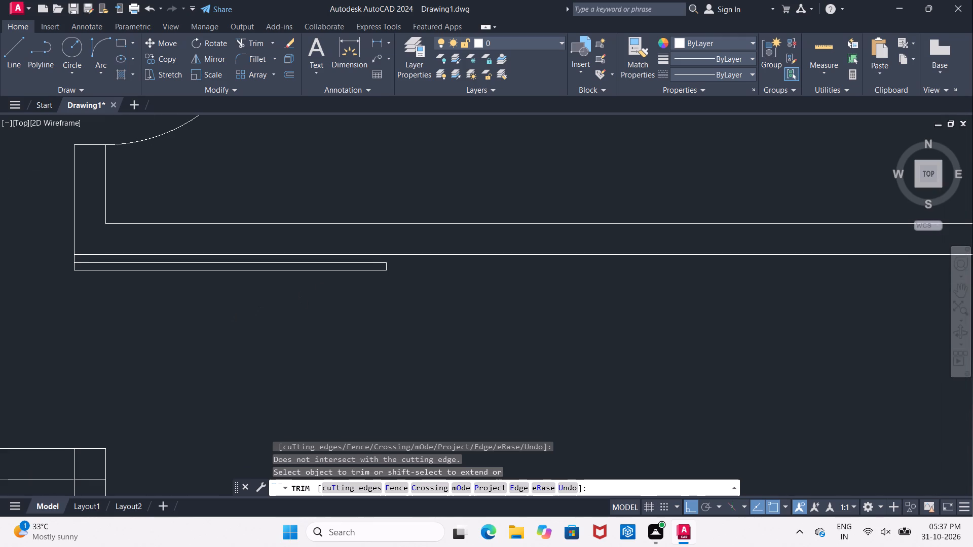
key(Escape)
Draw the door swing arc from the lower wall's inner corner to the outer end of the new 3' leaf.
middle_drag(191, 296, 291, 263)
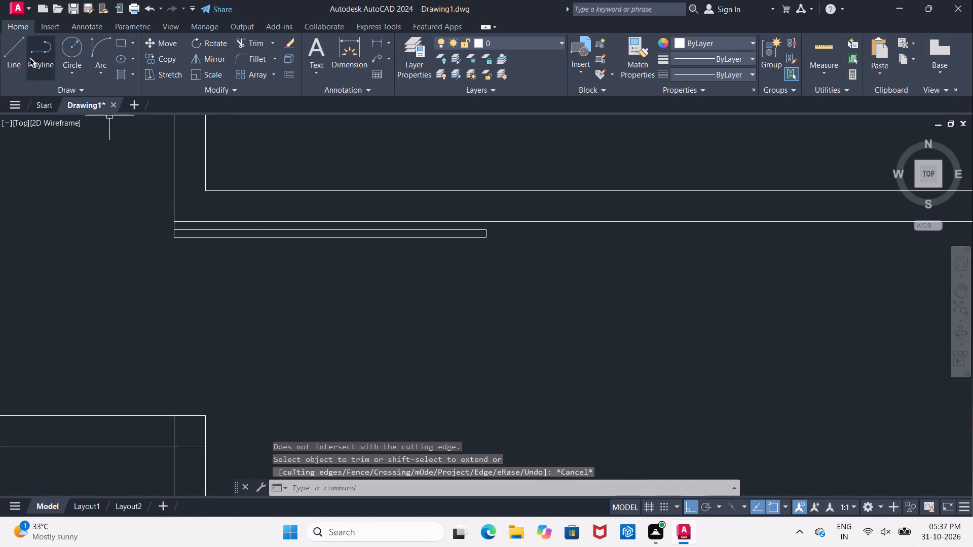
click(99, 46)
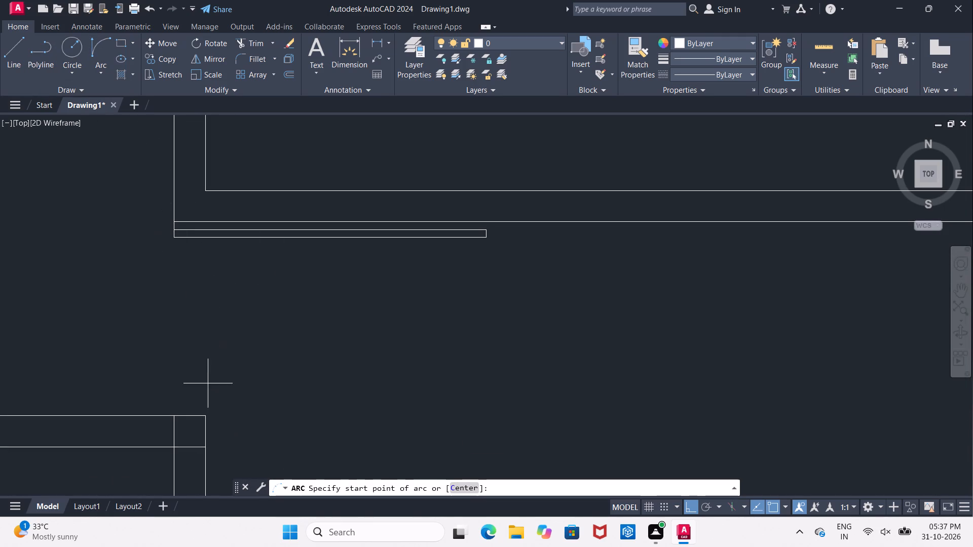
click(172, 413)
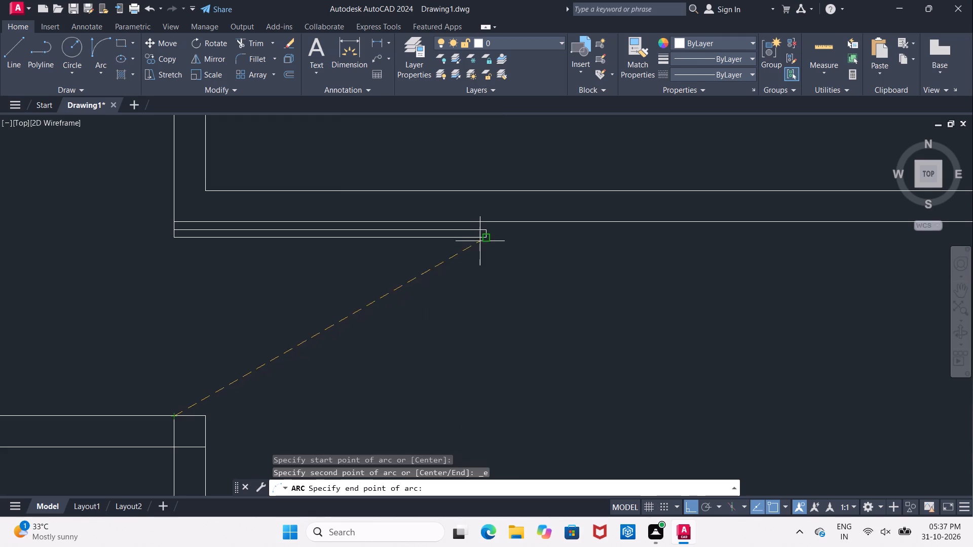
click(483, 240)
click(491, 303)
scroll(477, 313, down, 2)
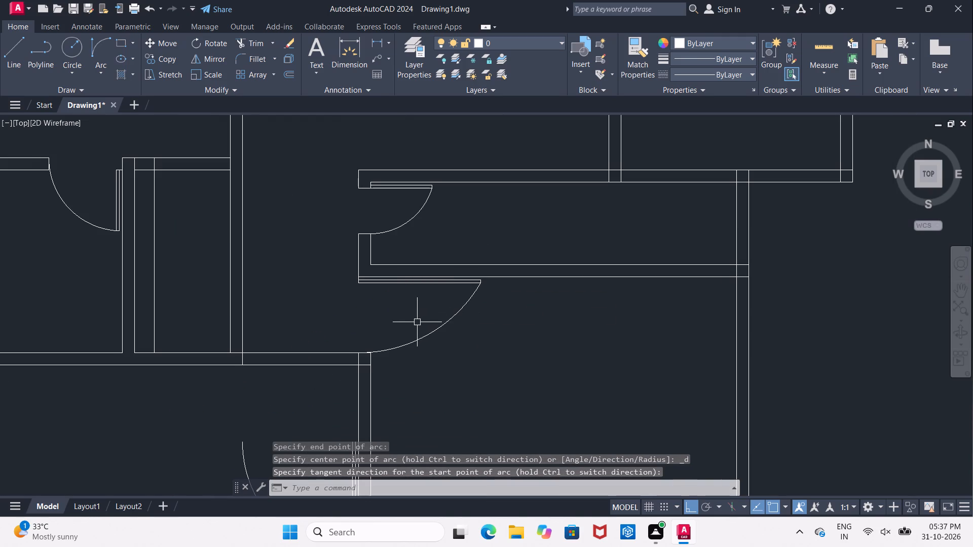
middle_drag(413, 320, 400, 266)
key(Escape)
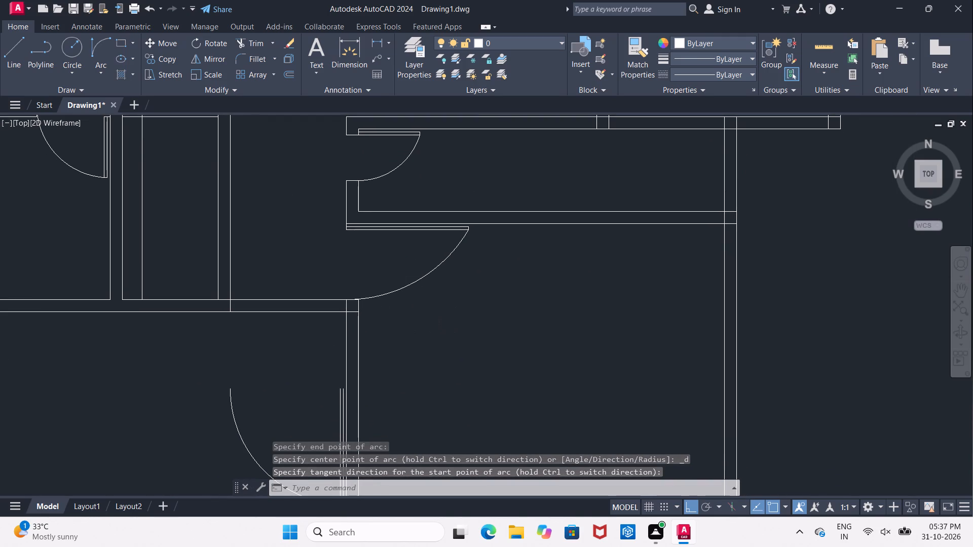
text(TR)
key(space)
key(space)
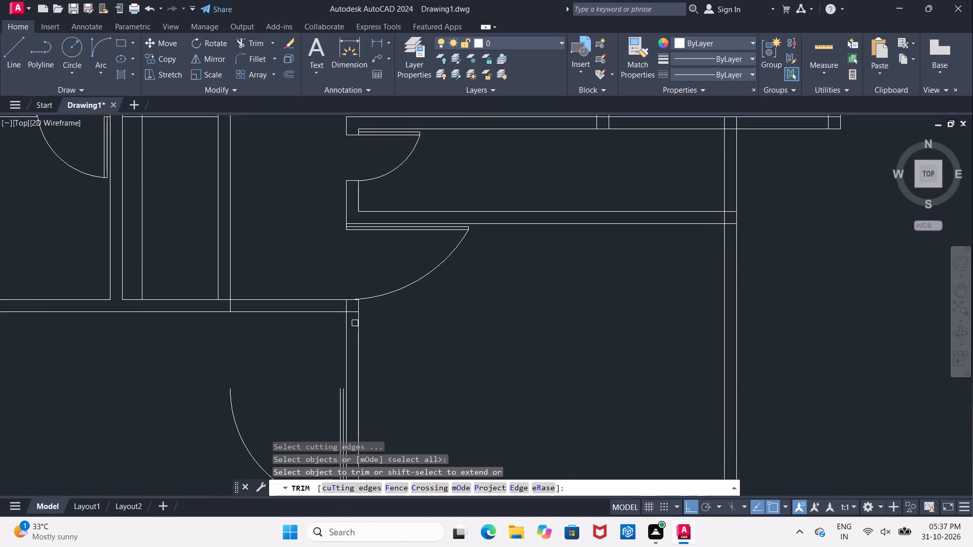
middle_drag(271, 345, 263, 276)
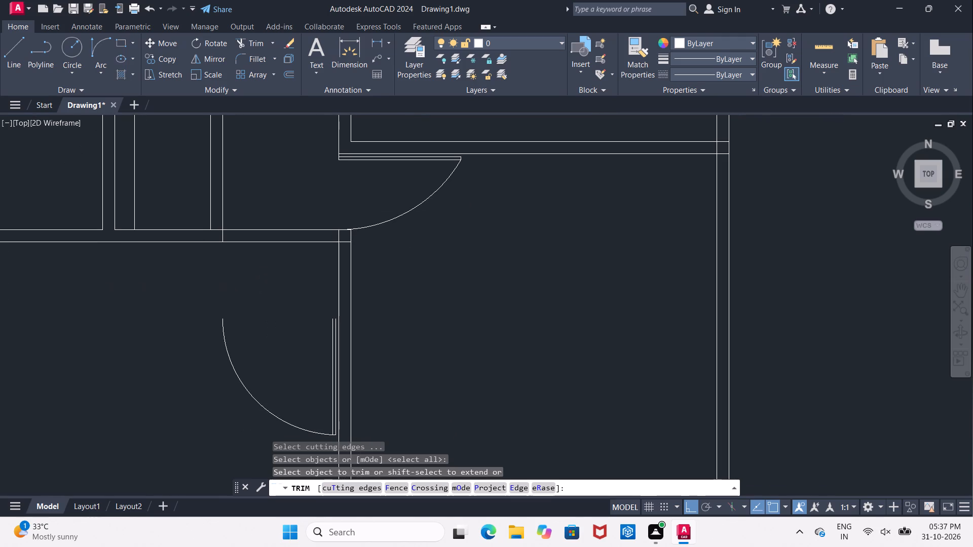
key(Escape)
Move the lower room's door leaf and swing arc straight up to the horizontal wall, overlapping its thickness.
click(206, 292)
middle_drag(263, 326, 226, 268)
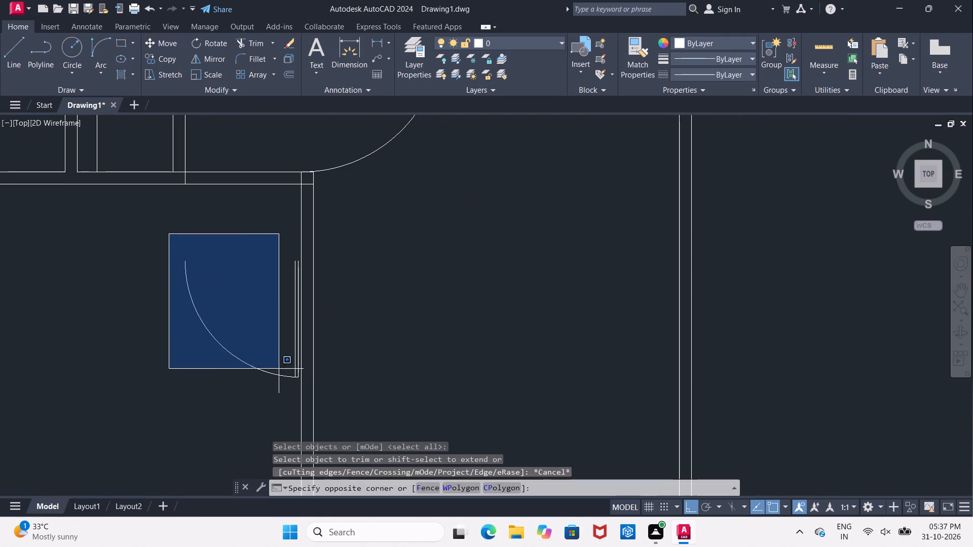
click(300, 387)
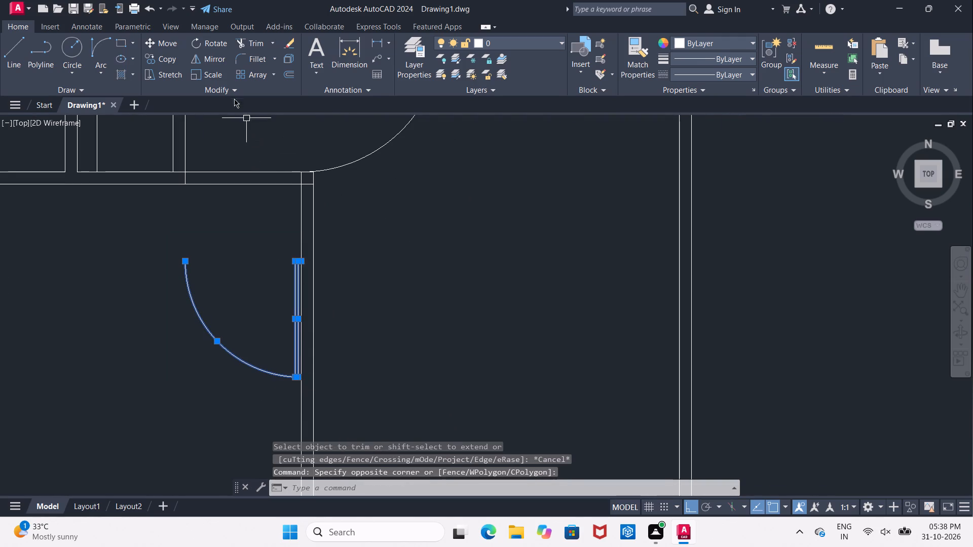
drag(164, 46, 169, 54)
click(161, 47)
scroll(303, 269, up, 1)
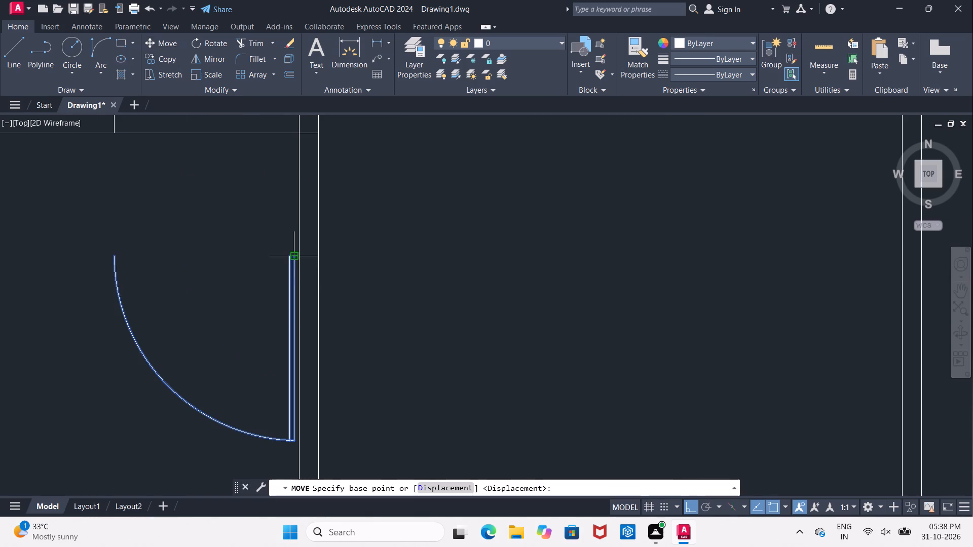
click(293, 252)
middle_drag(286, 173, 302, 321)
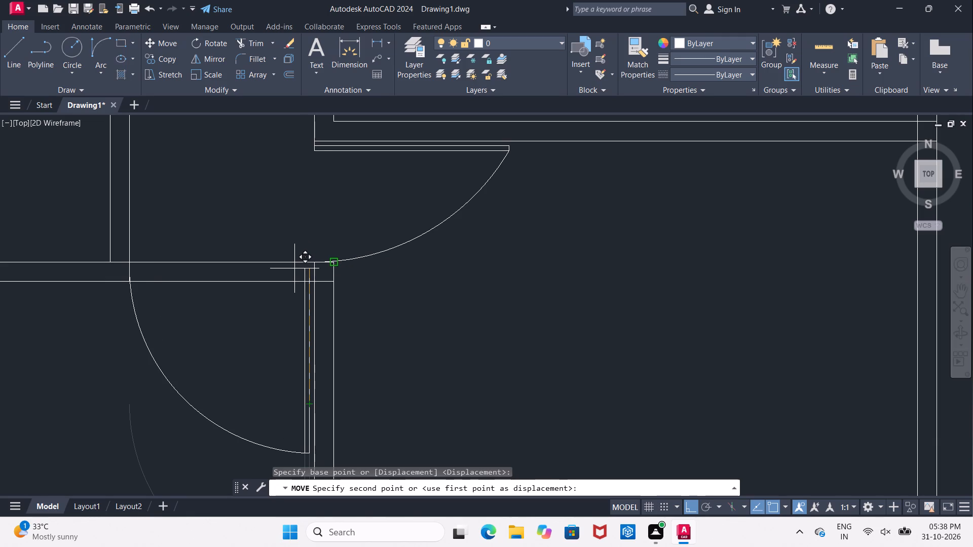
click(294, 271)
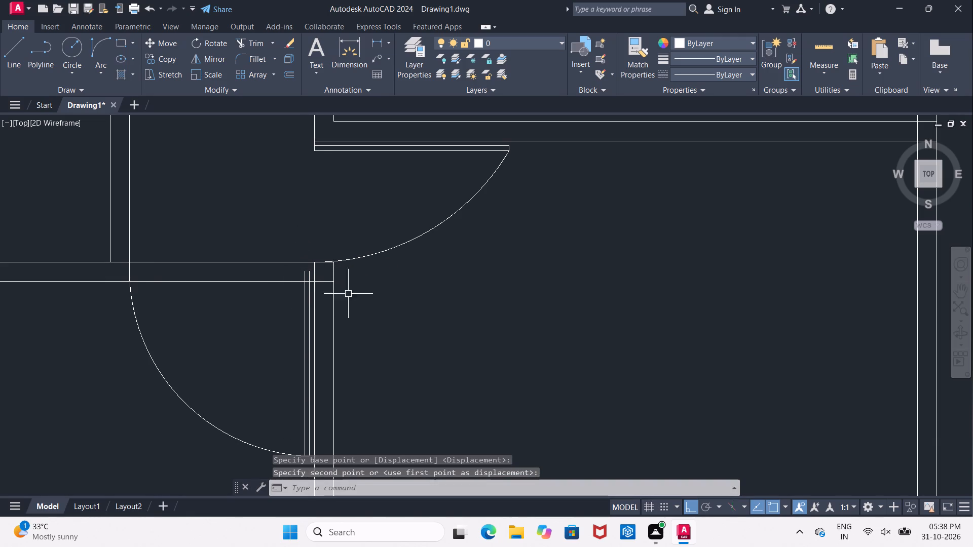
key(Escape)
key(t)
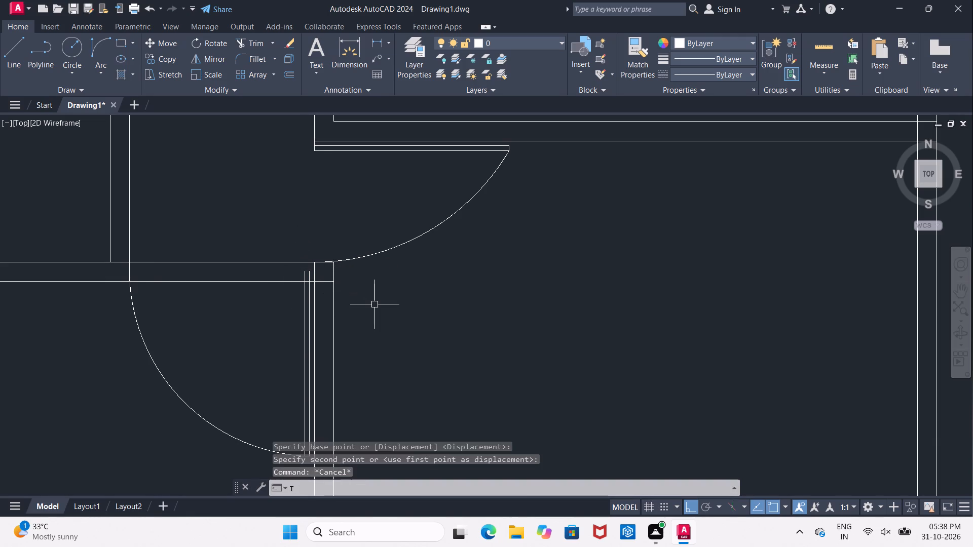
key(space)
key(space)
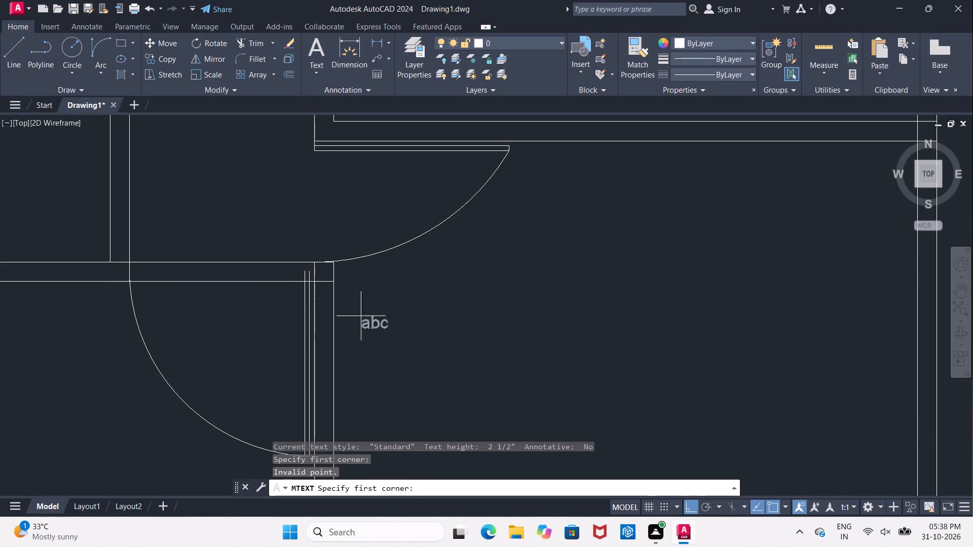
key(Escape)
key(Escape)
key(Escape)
Trim both horizontal wall lines across the lower room's door opening, the leaf ends above the wall's lower face, and the crossing line inside the vertical wall.
text(TR)
key(space)
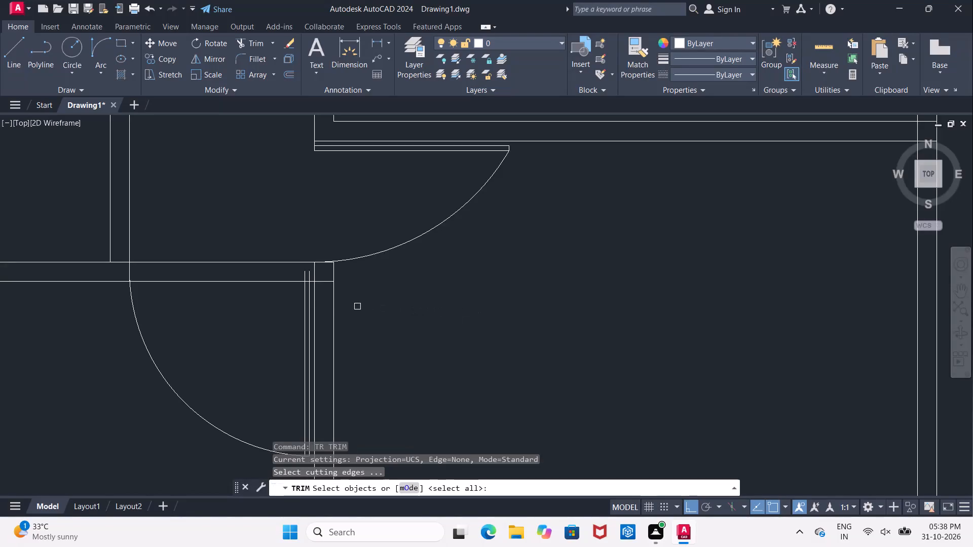
key(space)
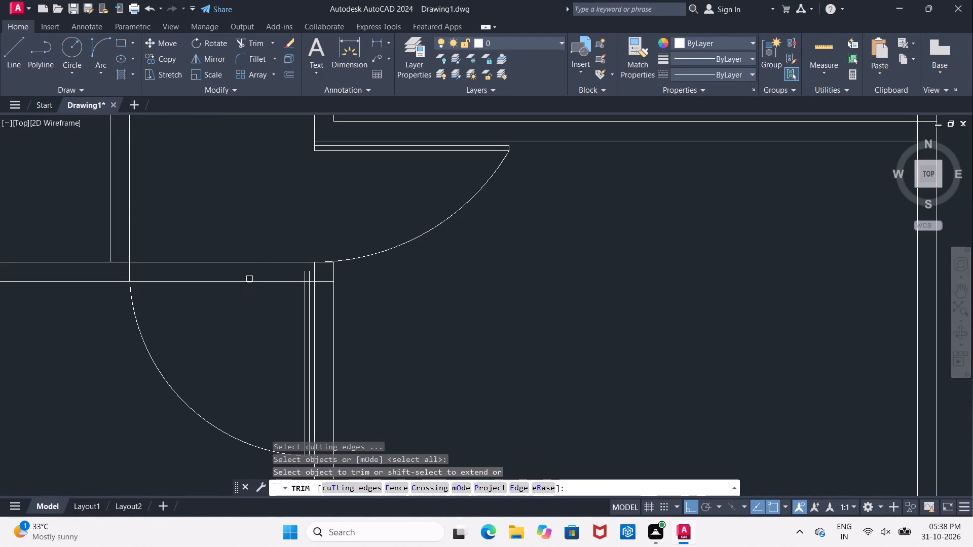
scroll(286, 257, up, 1)
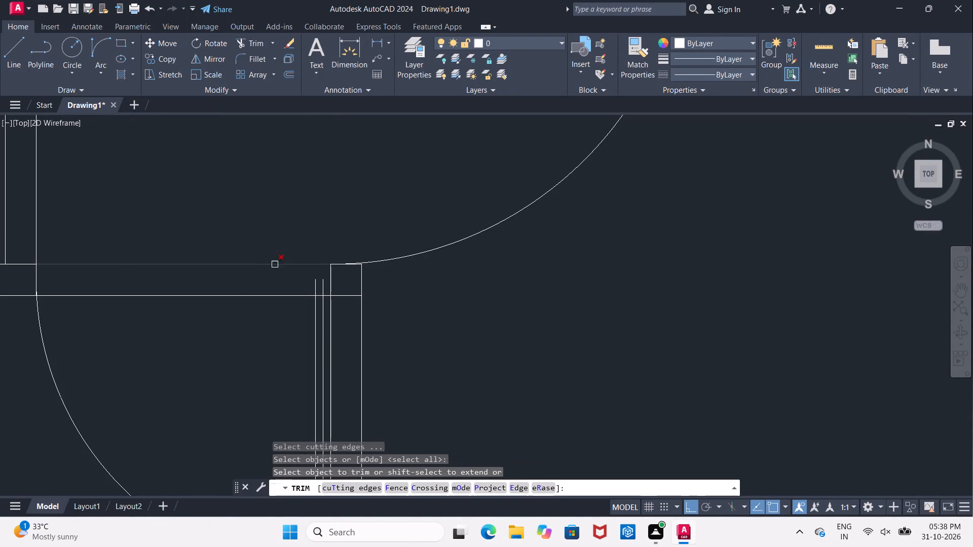
click(267, 265)
click(269, 295)
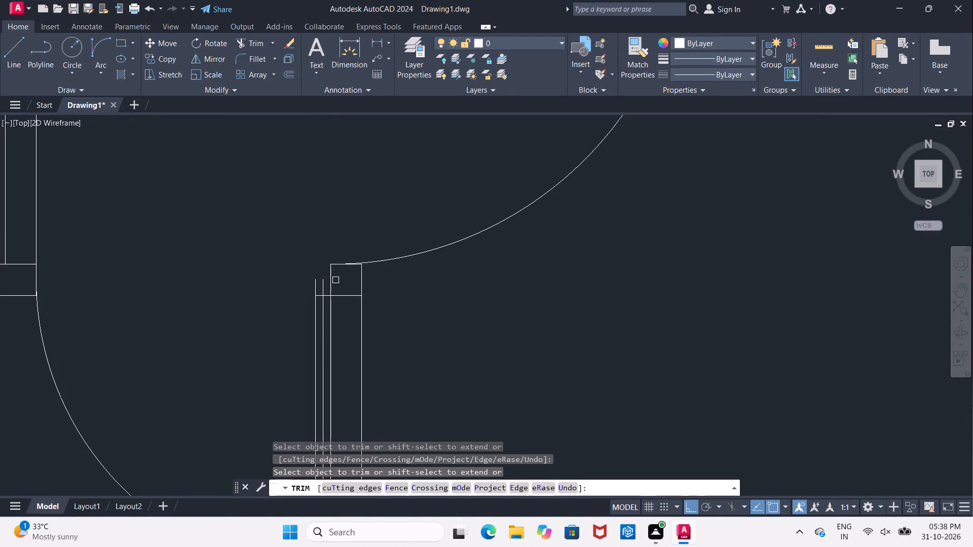
click(322, 283)
click(317, 283)
click(341, 296)
scroll(322, 258, down, 2)
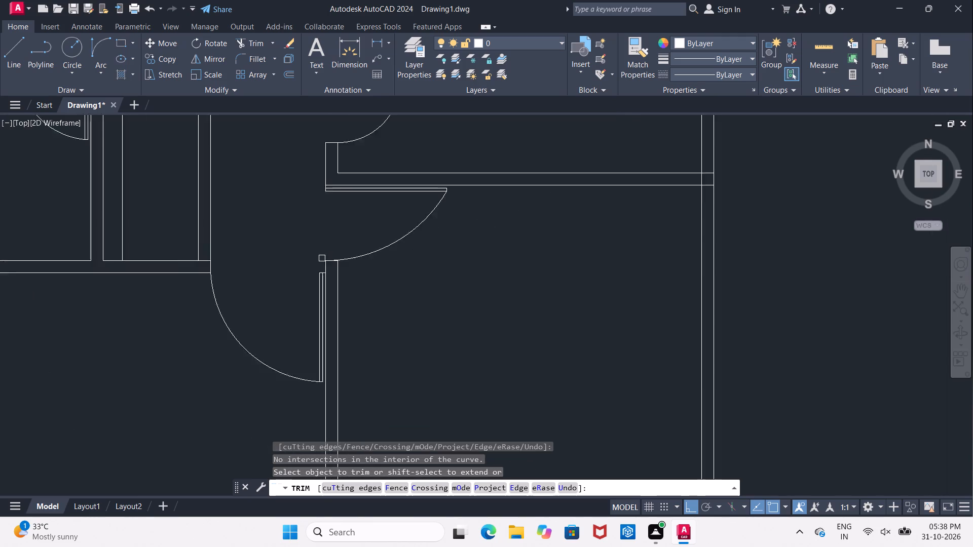
scroll(322, 258, down, 1)
key(Escape)
Extend the short line at the top of the lower door leaf across the vertical wall to its far face.
scroll(298, 263, up, 2)
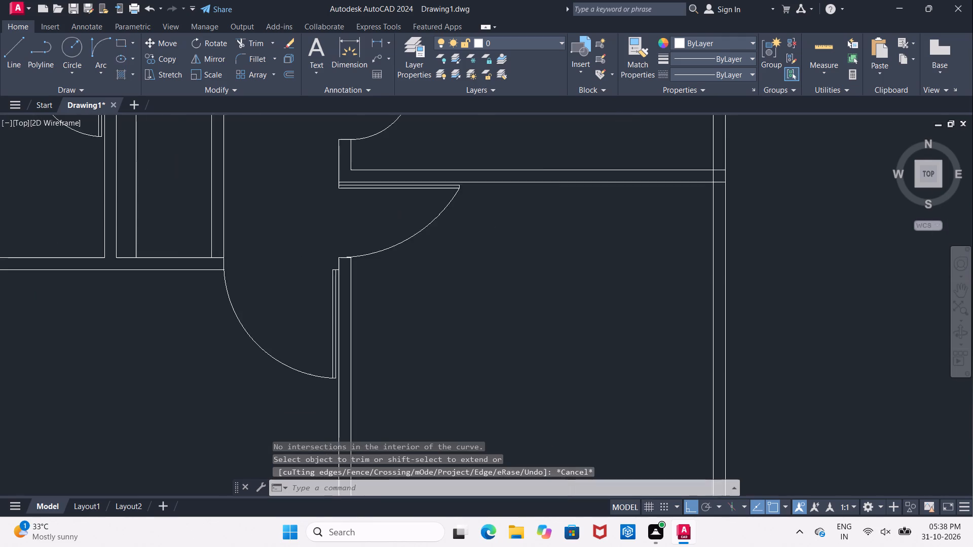
scroll(298, 263, up, 1)
middle_drag(408, 255, 296, 251)
scroll(300, 268, up, 1)
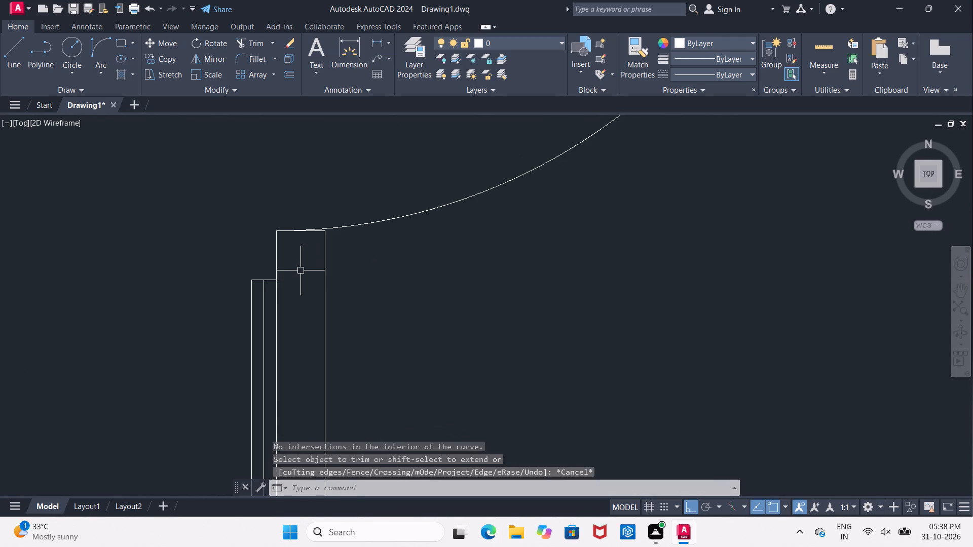
key(Escape)
key(e)
text(X)
key(space)
key(space)
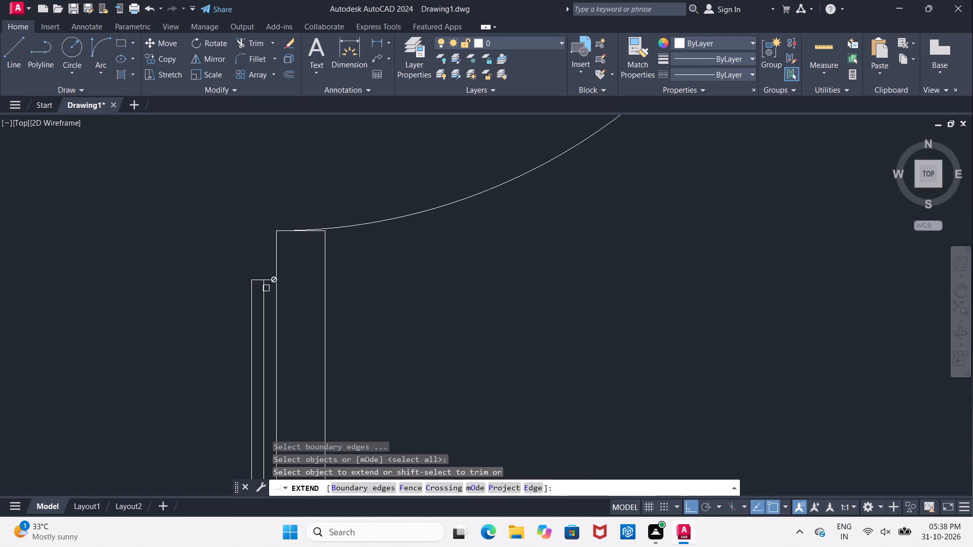
click(270, 281)
key(Escape)
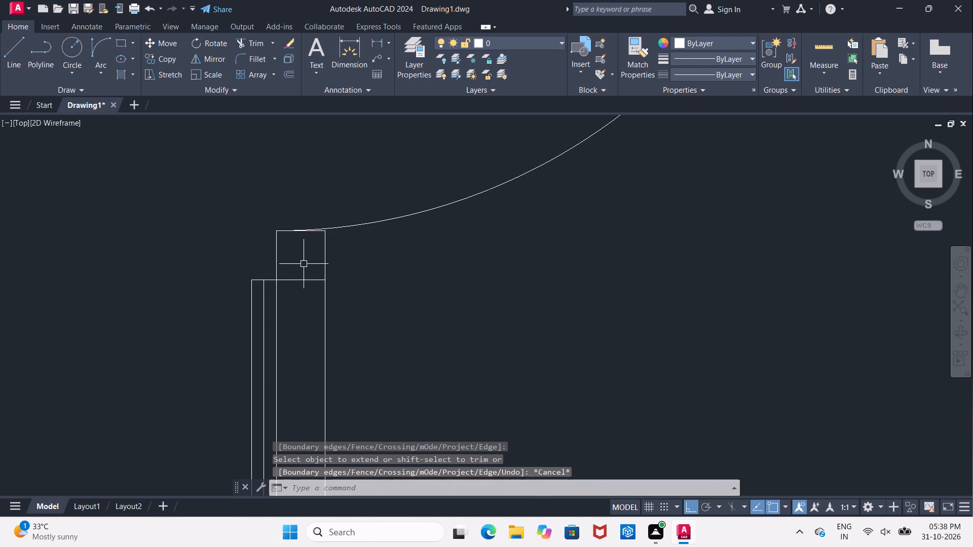
Trim both faces of the vertical wall above the extended line at the top of the lower door leaf.
text(TR)
key(space)
key(space)
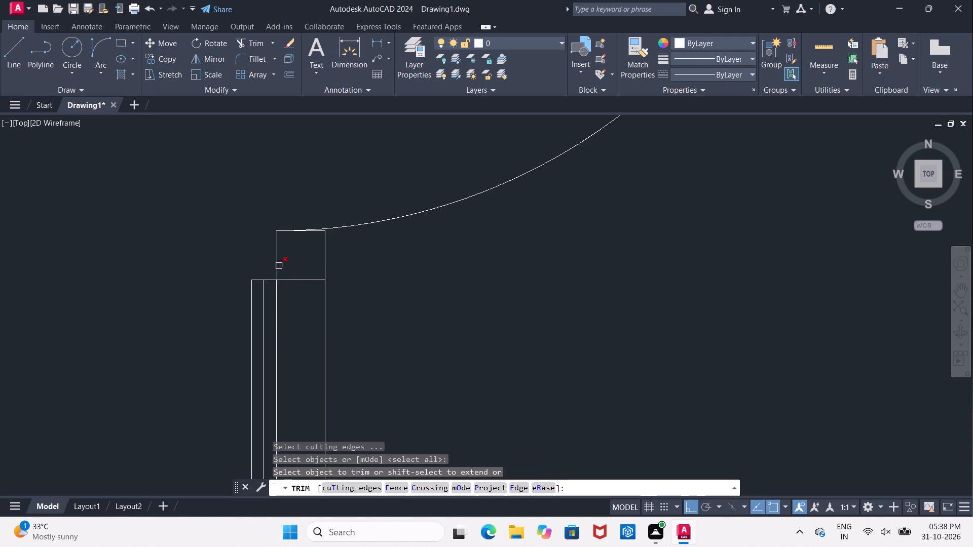
click(279, 266)
click(322, 264)
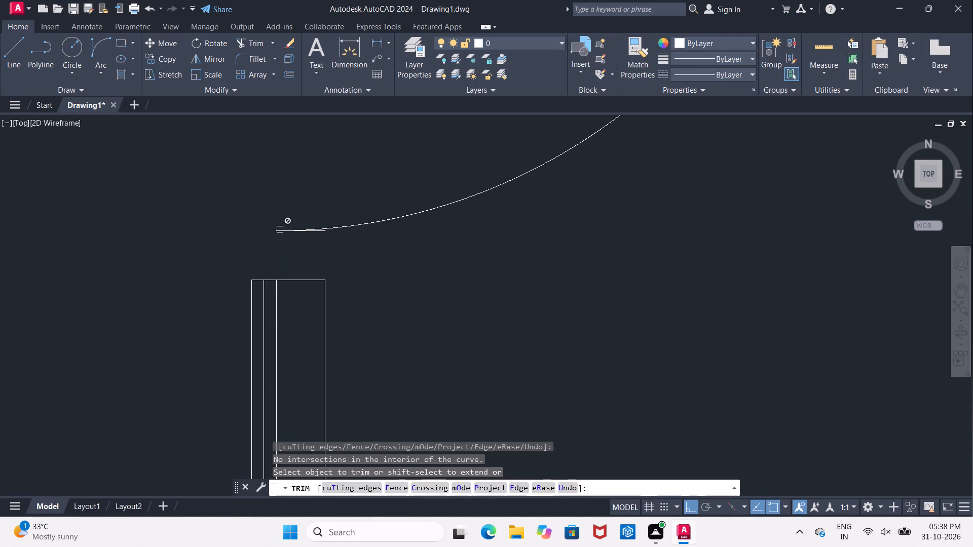
key(Escape)
Delete the short horizontal line overlapping the lower end of the lower room's door swing arc.
click(280, 229)
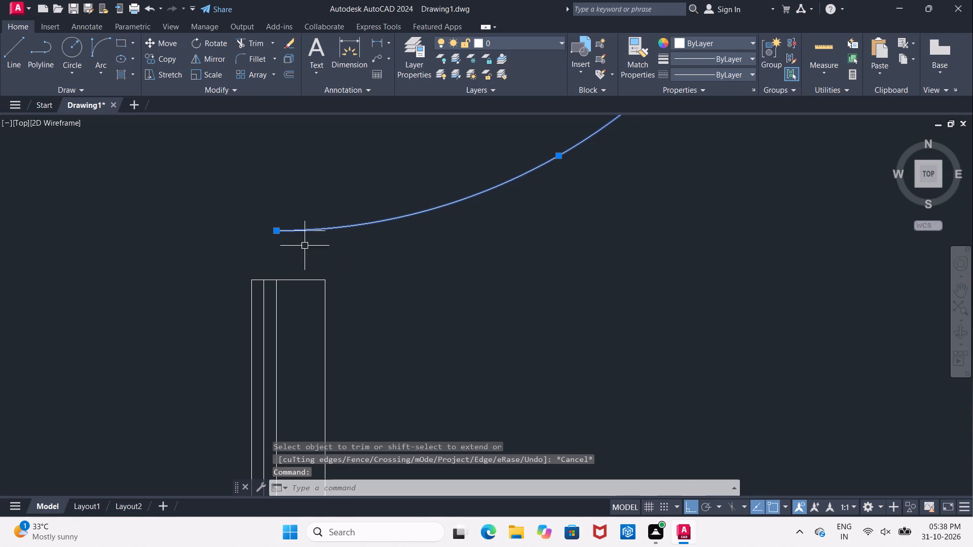
key(Escape)
scroll(304, 231, up, 3)
click(365, 231)
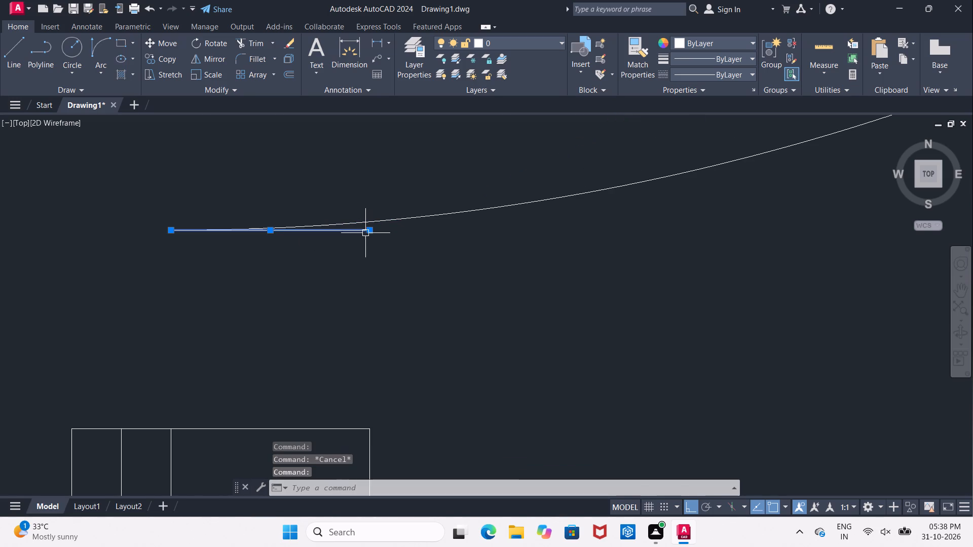
key(Delete)
Stretch the lower end of the door swing arc straight down to the top edge of the vertical wall below.
scroll(384, 276, down, 2)
click(381, 255)
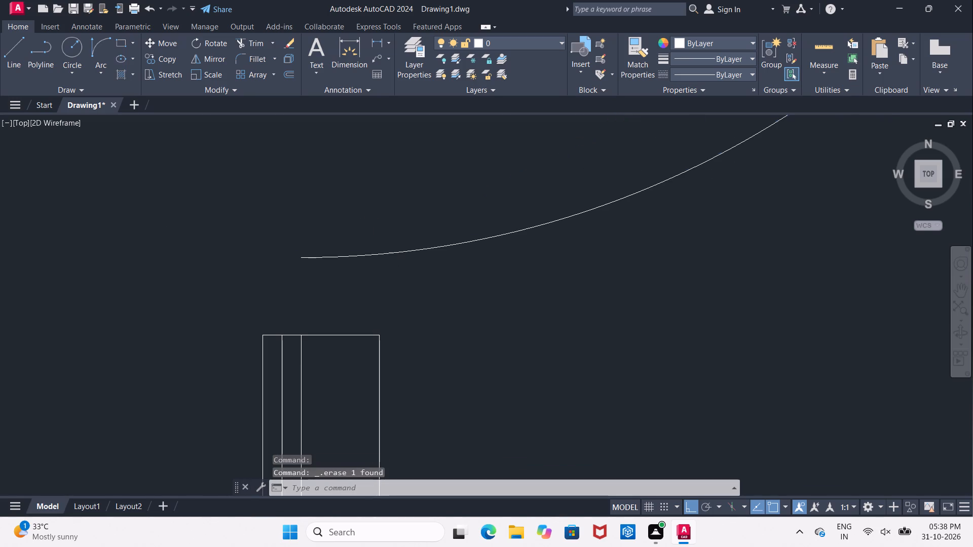
click(303, 259)
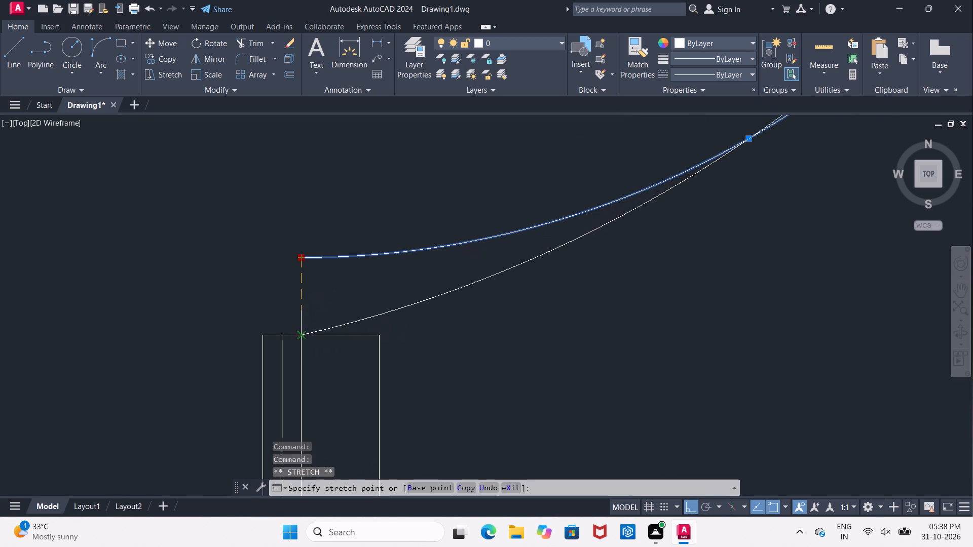
click(303, 333)
scroll(303, 331, down, 4)
key(Escape)
Examine the doors and walls around the passage and lower rooms in the floor plan.
scroll(387, 337, down, 1)
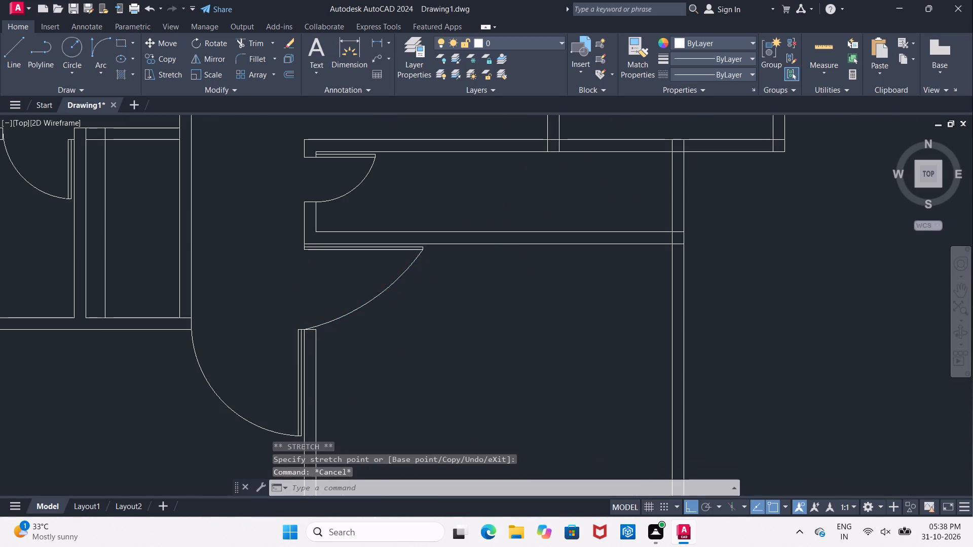
scroll(387, 337, down, 2)
middle_drag(408, 355, 375, 294)
scroll(366, 268, up, 2)
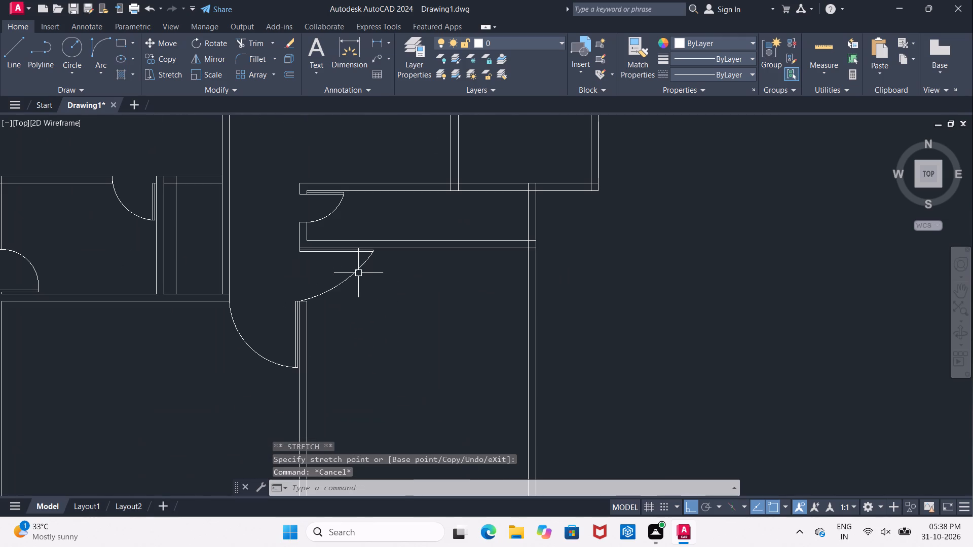
scroll(357, 278, down, 3)
middle_drag(368, 317, 356, 278)
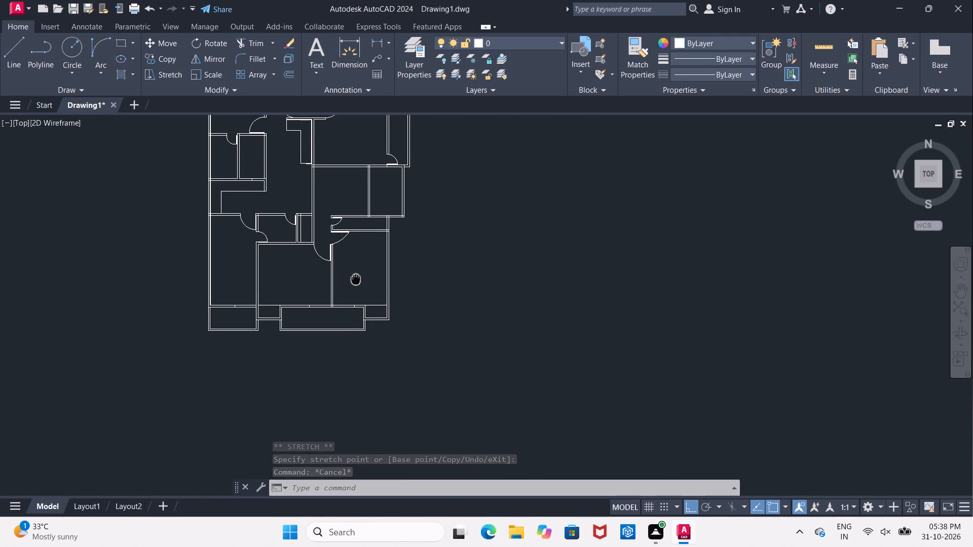
middle_drag(356, 278, 356, 282)
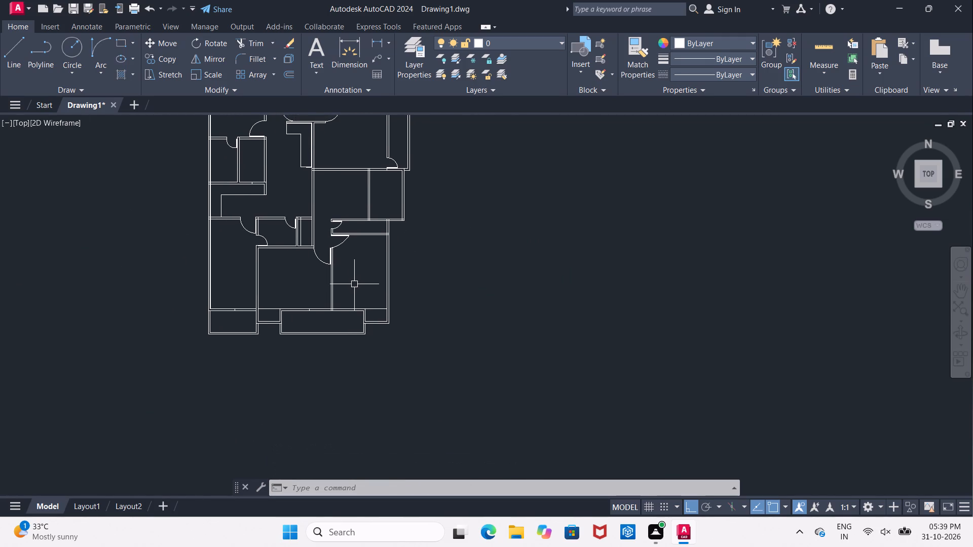
scroll(363, 237, up, 2)
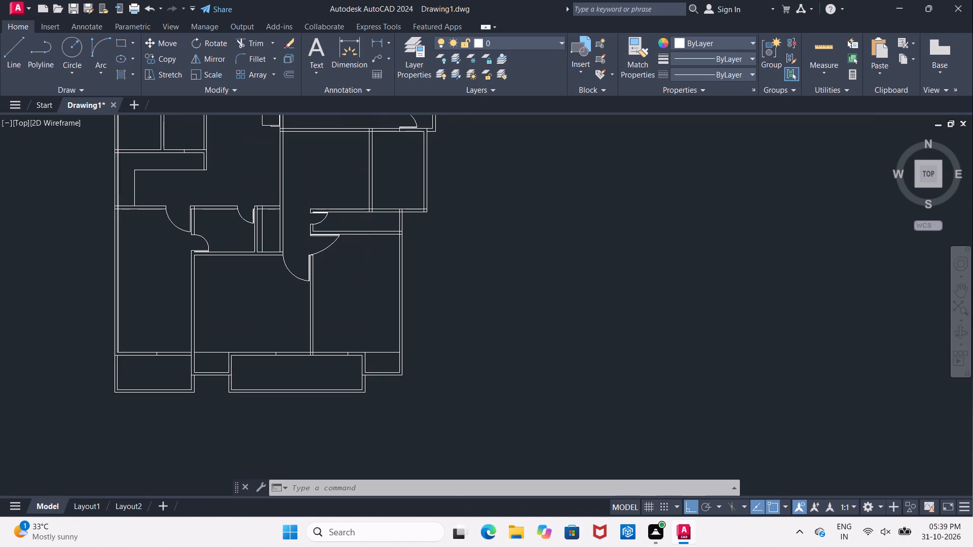
scroll(362, 234, up, 2)
middle_drag(353, 224, 306, 271)
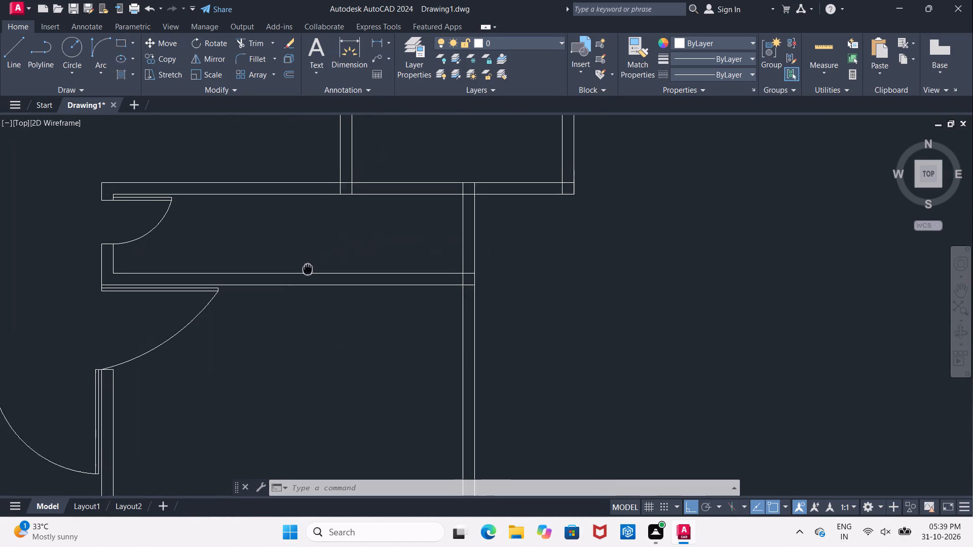
middle_drag(306, 271, 305, 283)
scroll(305, 283, down, 3)
scroll(307, 281, up, 1)
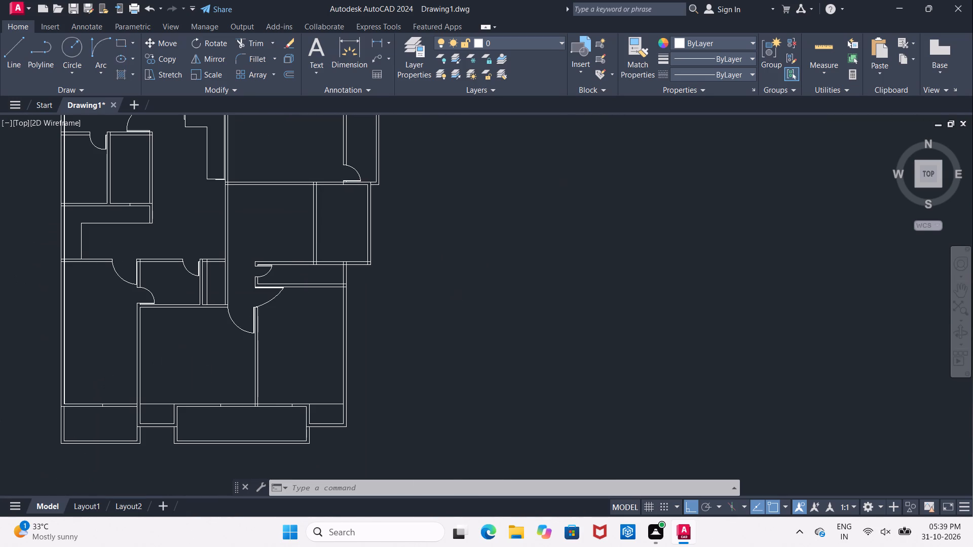
scroll(307, 282, down, 2)
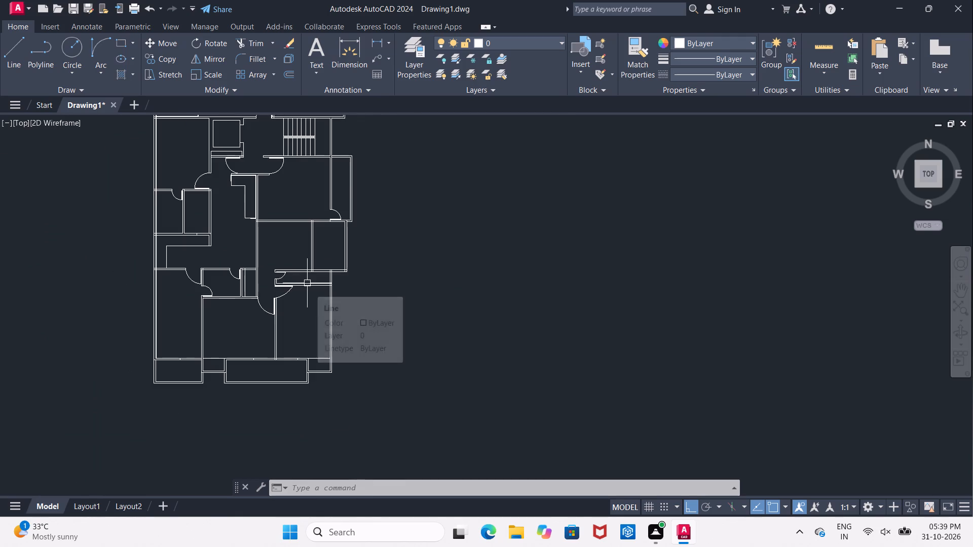
Offset the inner faces of the right and upper walls 1" into the room below the staircase.
middle_drag(328, 196, 322, 319)
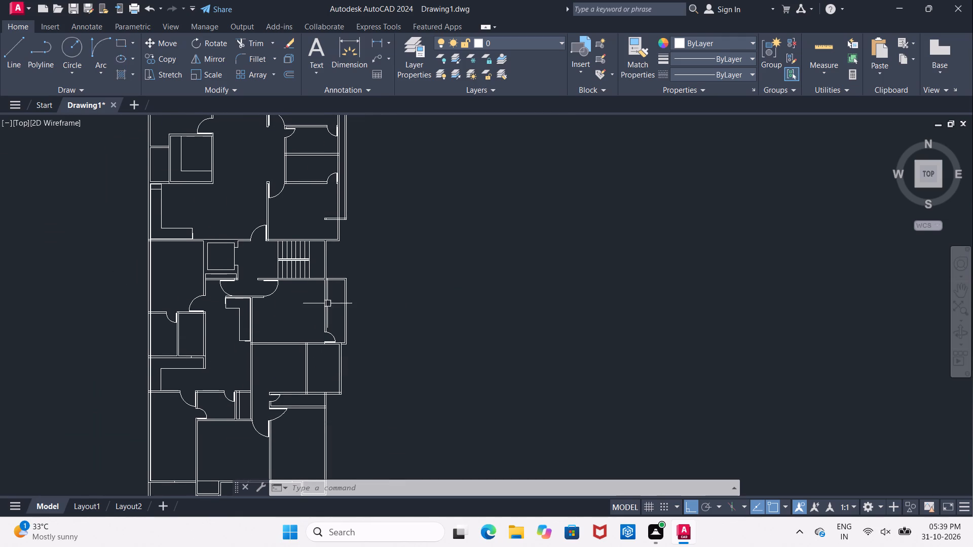
scroll(319, 297, up, 3)
key(Escape)
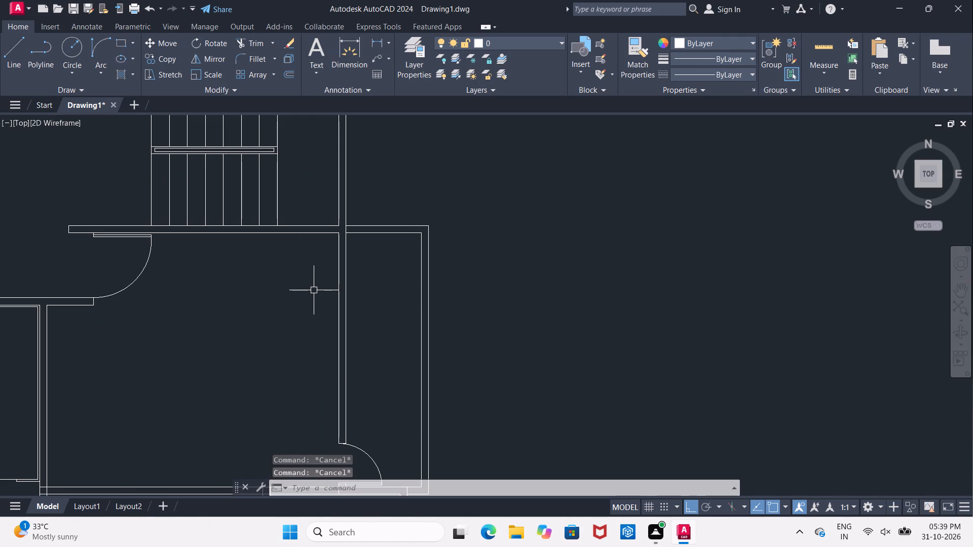
key(o)
key(Return)
text(1")
key(Return)
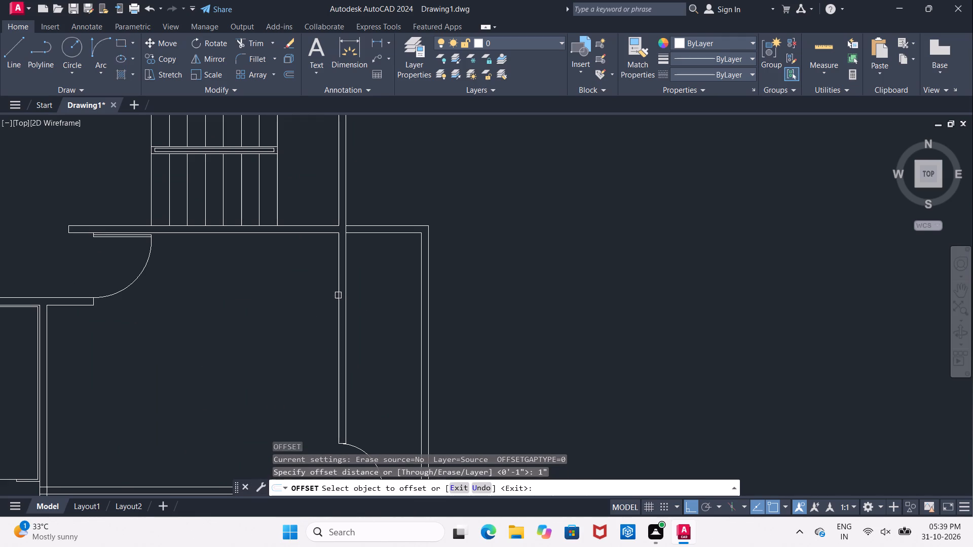
click(339, 296)
click(273, 304)
scroll(308, 250, up, 1)
drag(307, 222, 307, 241)
click(303, 295)
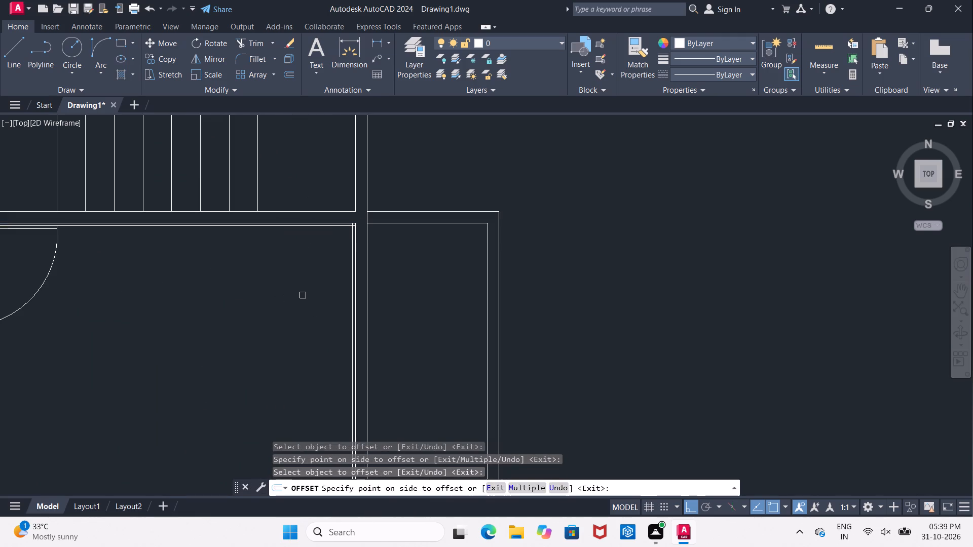
key(Return)
Offset both 1" lines a further 2' into the room below the staircase.
key(Return)
text(2')
key(Return)
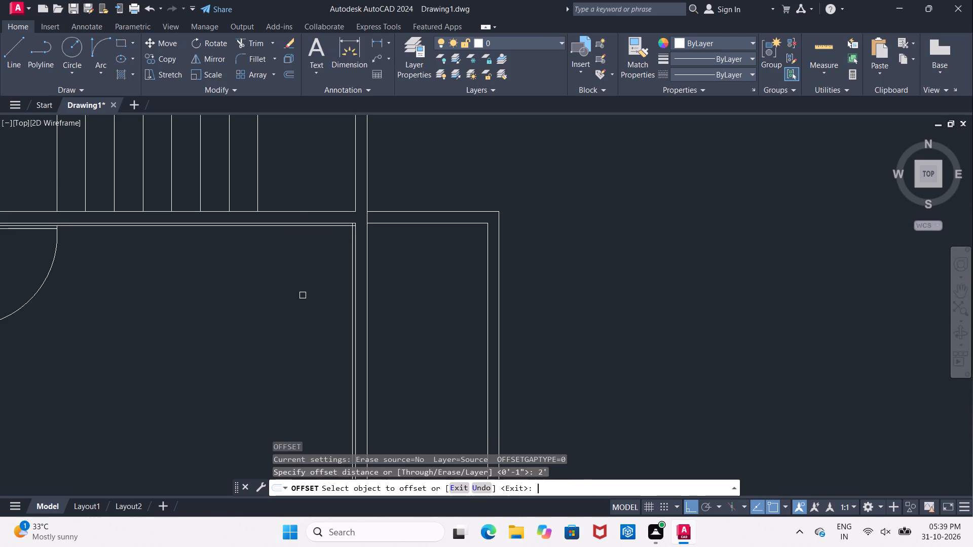
right_click(353, 354)
scroll(353, 354, up, 2)
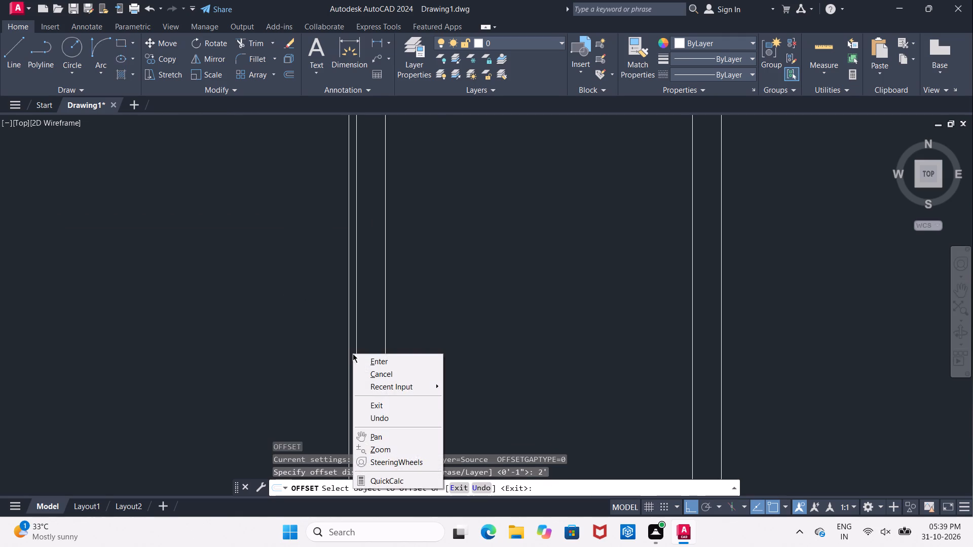
click(321, 340)
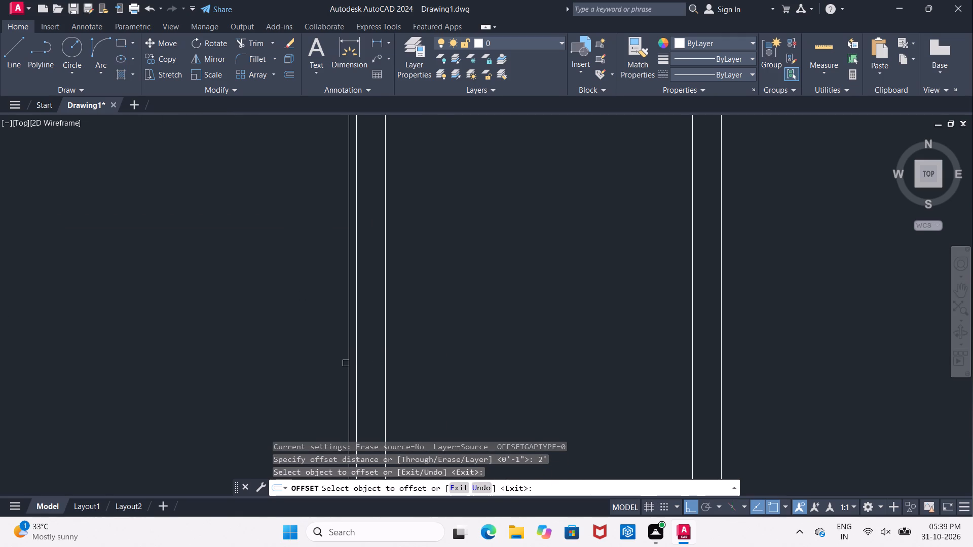
click(346, 363)
click(270, 365)
scroll(270, 365, down, 2)
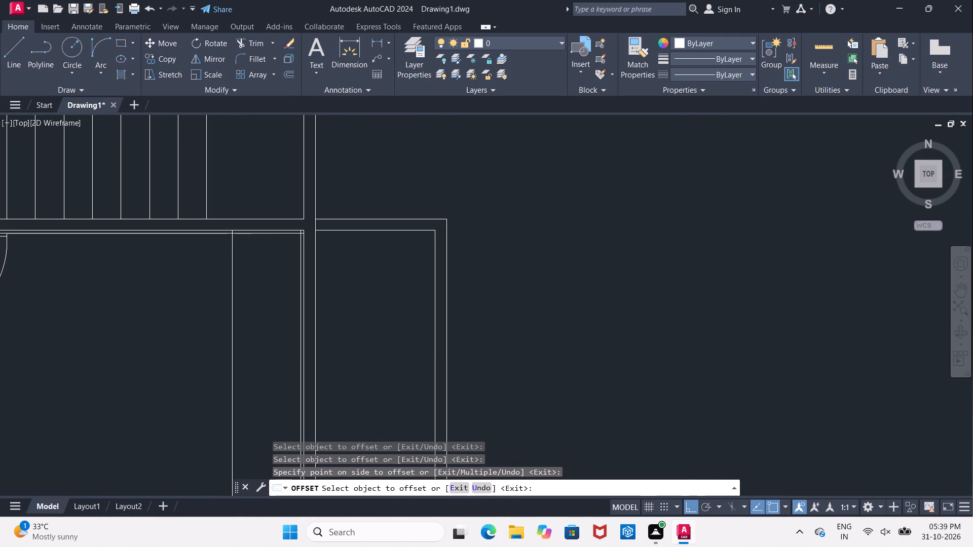
click(253, 235)
click(268, 320)
key(Escape)
Trim the two 2' offset lines where they overrun each other so they form an L-shaped corner.
text(TR)
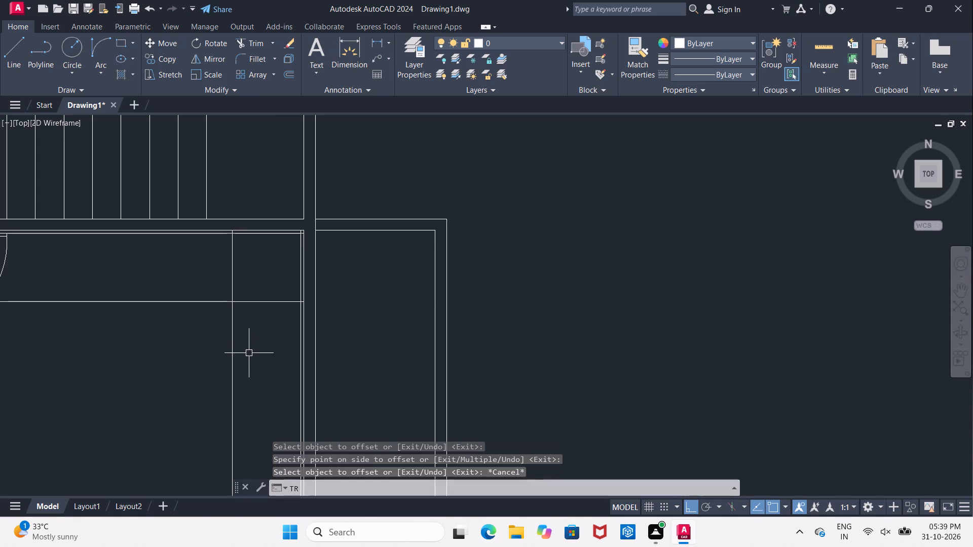
key(space)
key(space)
click(250, 304)
click(230, 292)
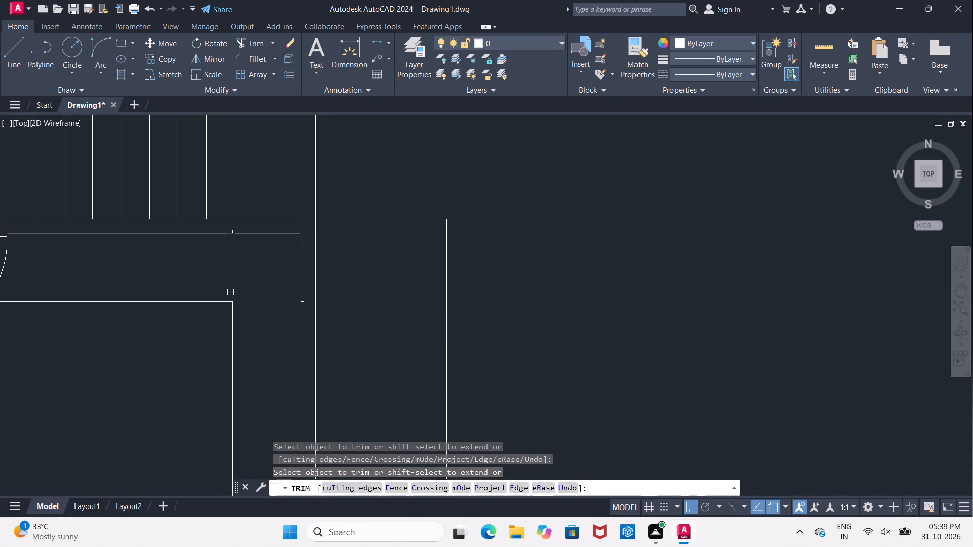
middle_drag(173, 298, 317, 276)
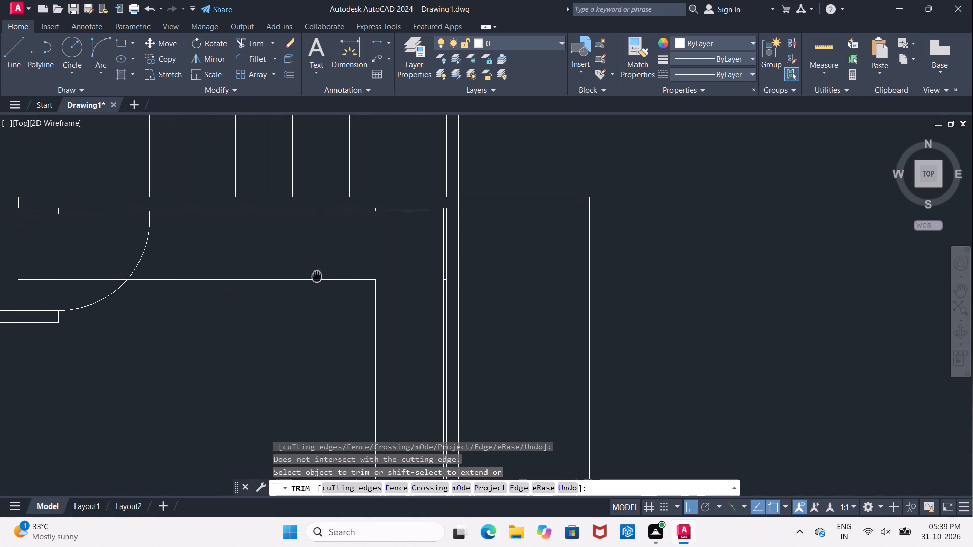
middle_drag(220, 261, 249, 263)
key(Escape)
Draw a vertical line from the midpoint of the upper wall's lower face down past the horizontal 2' offset line.
click(10, 60)
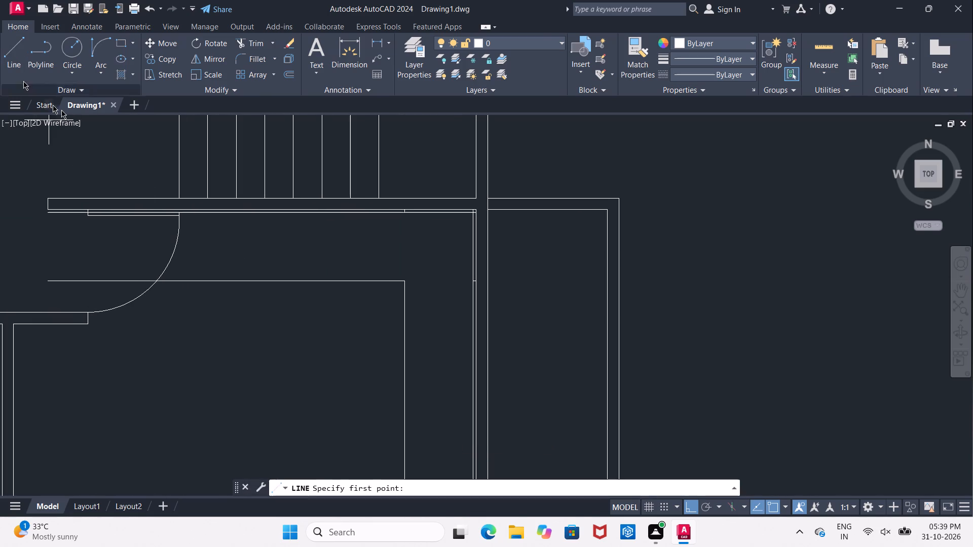
scroll(230, 216, up, 1)
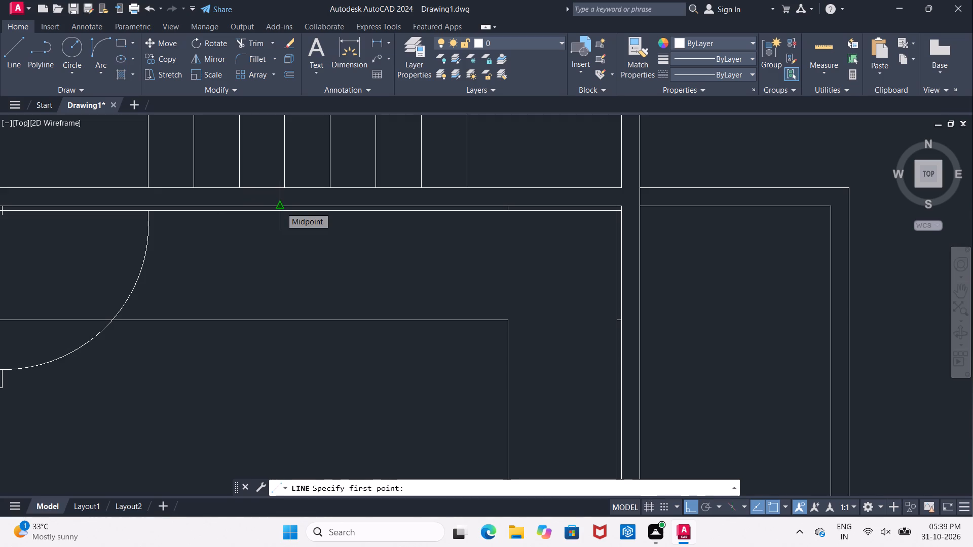
click(281, 207)
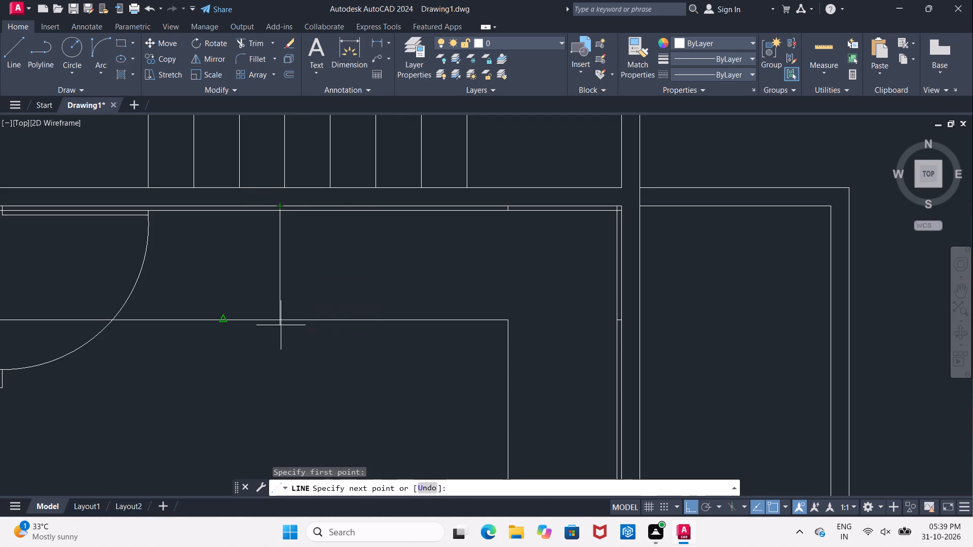
click(282, 329)
key(Escape)
Trim the new vertical line's overhang and the horizontal 2' and 1" offset lines between it and the entrance door.
text(TR)
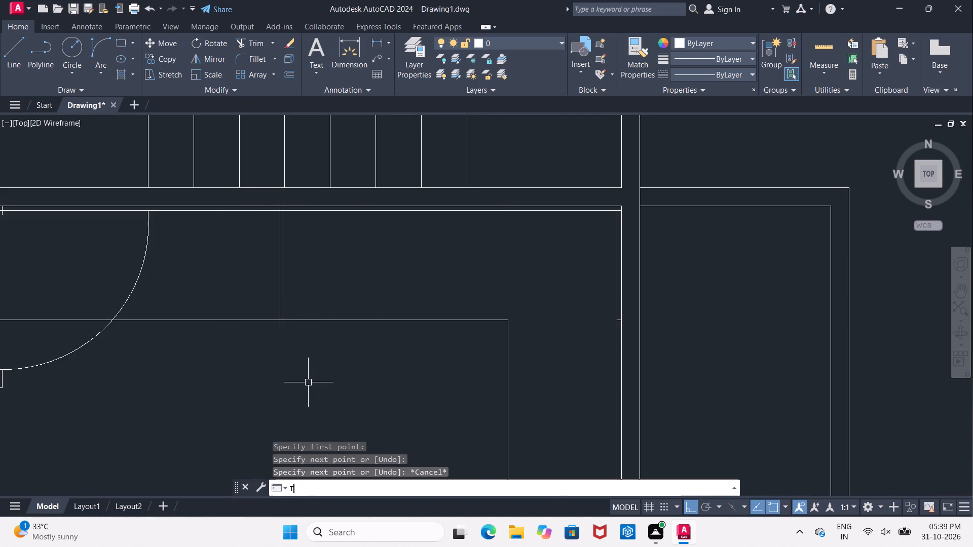
key(space)
key(space)
click(280, 328)
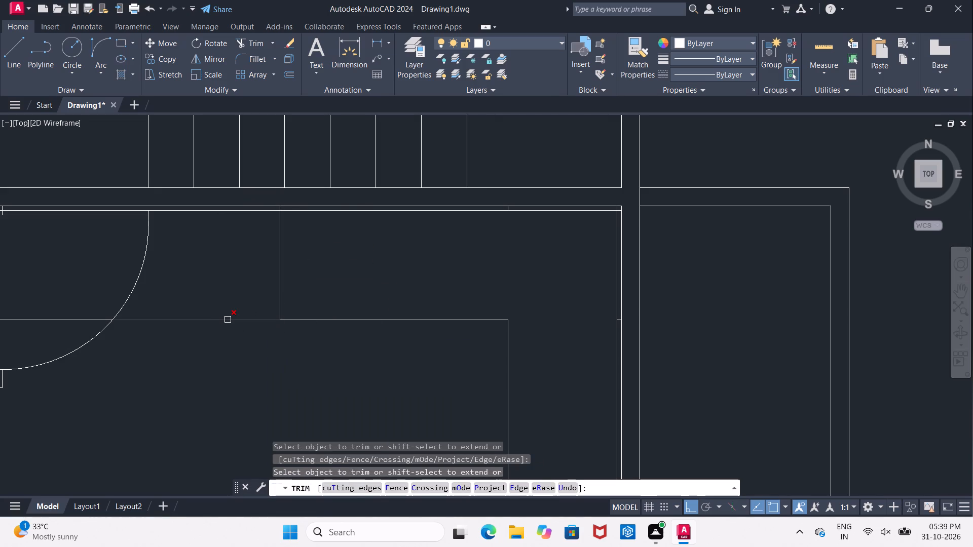
click(228, 320)
click(201, 211)
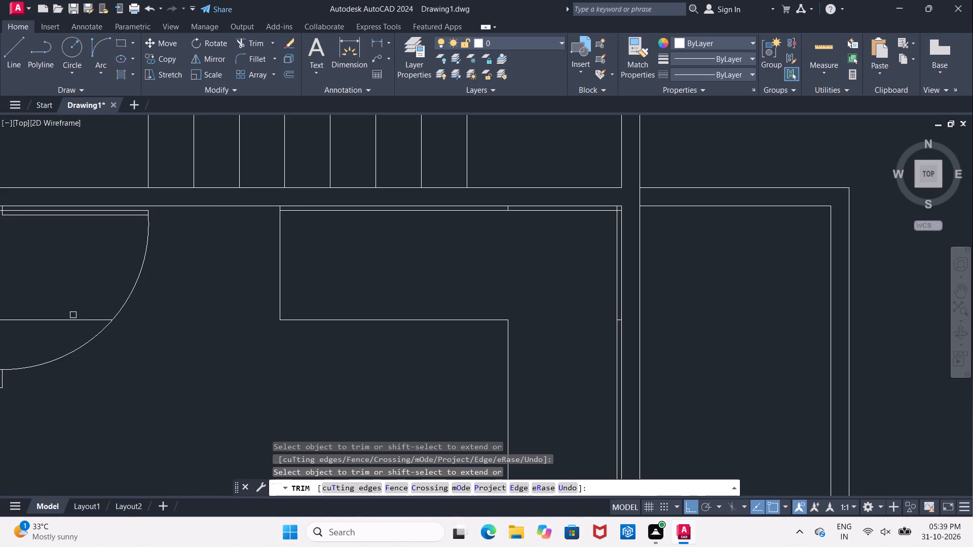
middle_drag(170, 309, 181, 309)
key(Escape)
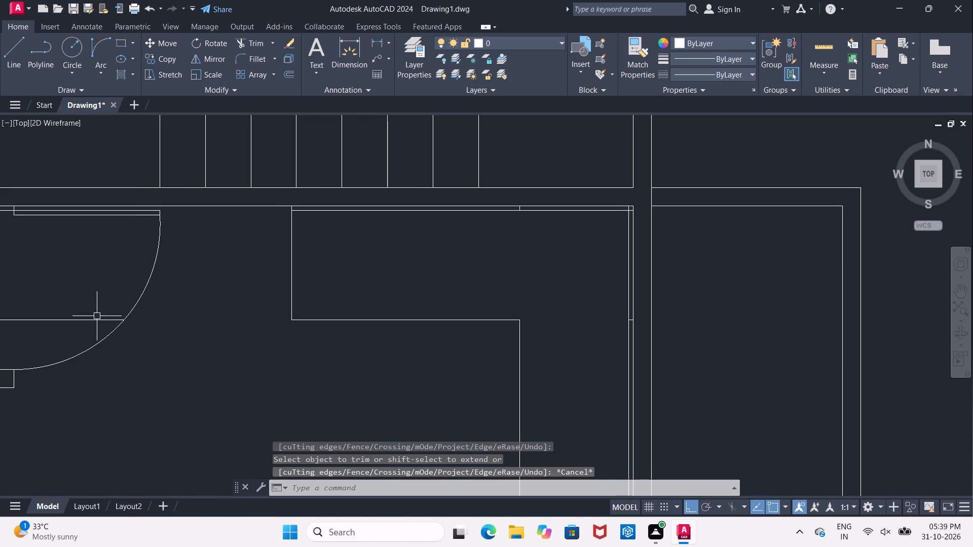
Delete the leftover pieces of the 2' and 1" offset lines at the entrance door.
click(96, 319)
key(Delete)
middle_drag(209, 325, 396, 339)
drag(171, 224, 173, 236)
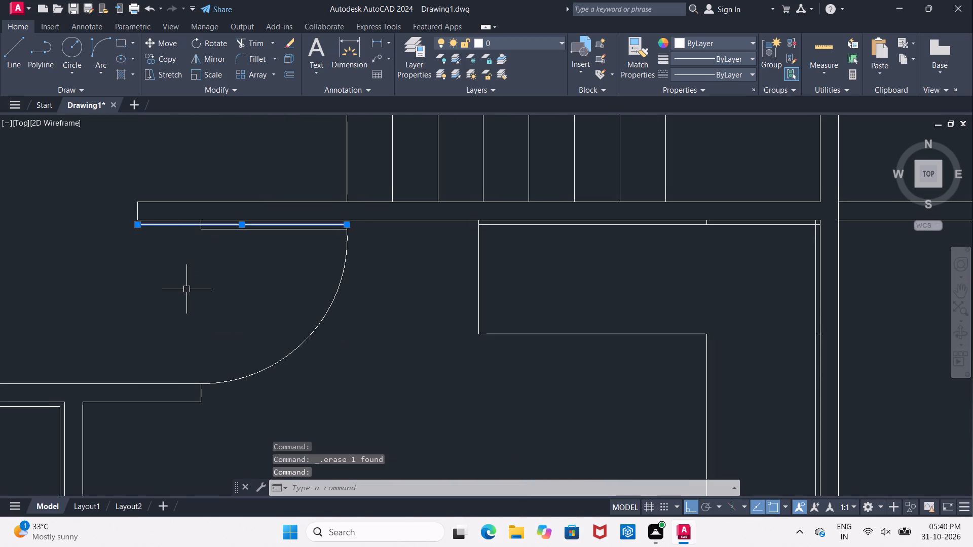
key(Delete)
Delete the short leftover vertical piece between the upper wall and the horizontal 1" offset line.
middle_drag(405, 275, 115, 318)
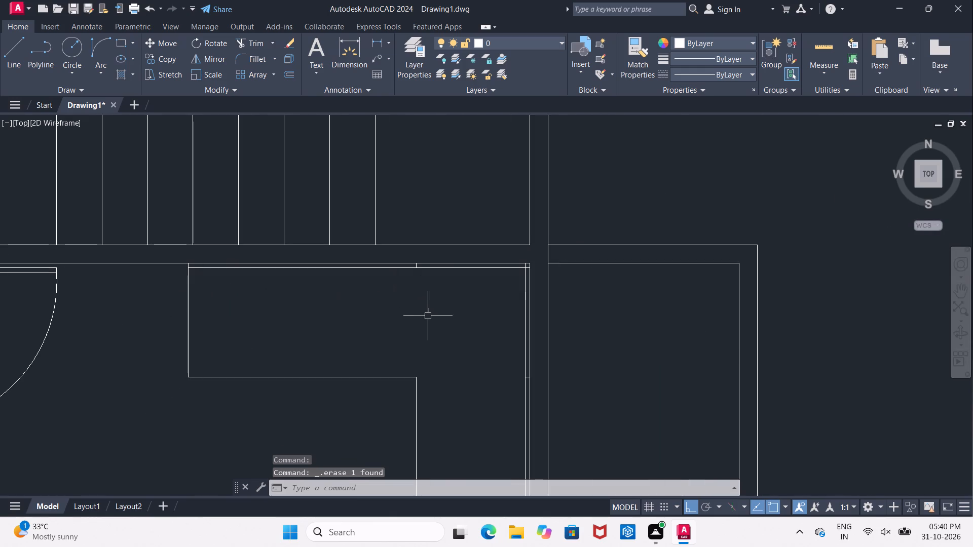
scroll(428, 318, down, 1)
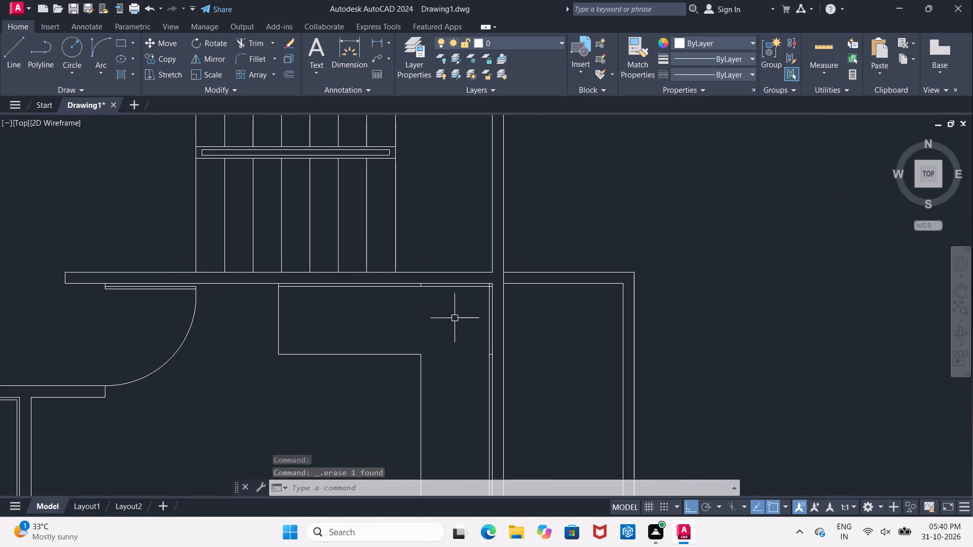
scroll(459, 317, up, 1)
key(Escape)
key(t)
key(r)
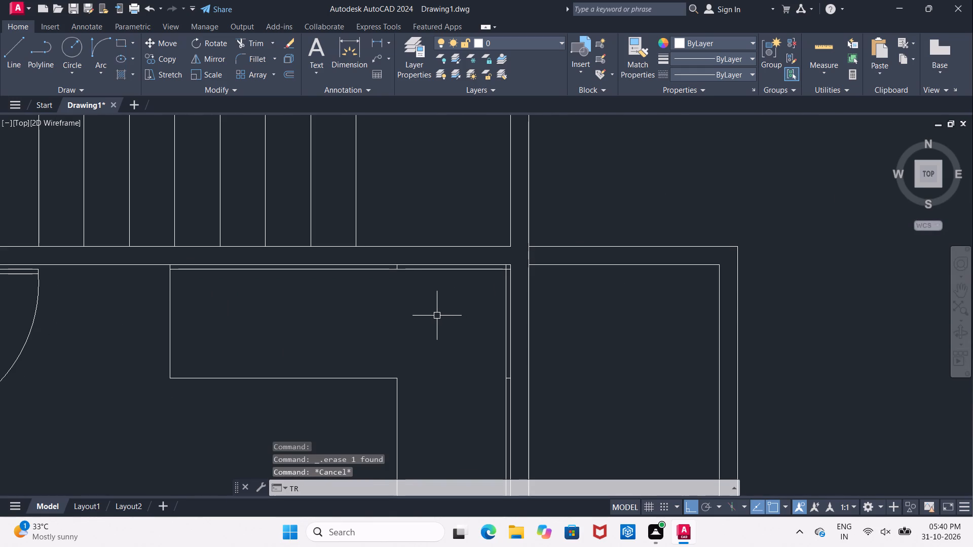
key(space)
key(space)
scroll(396, 274, up, 2)
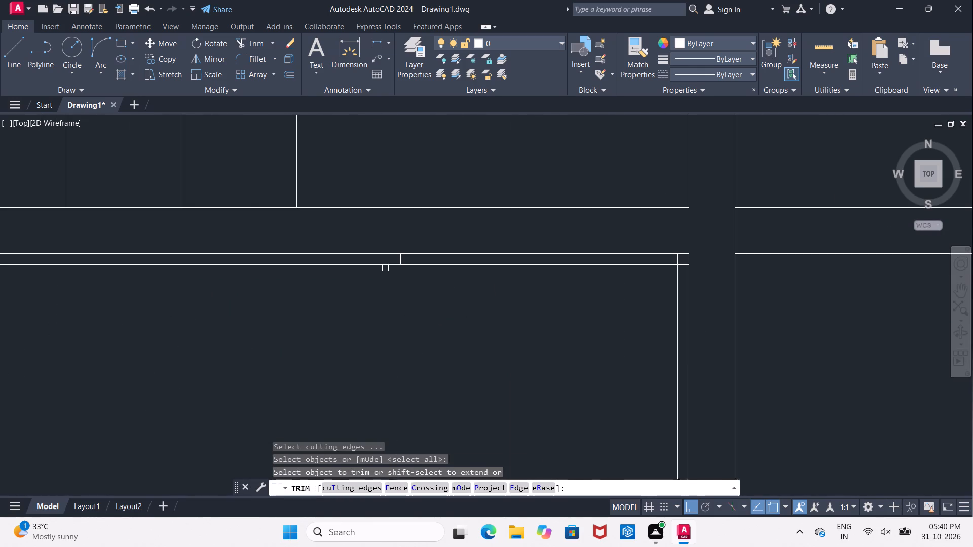
scroll(388, 270, down, 1)
scroll(400, 267, up, 2)
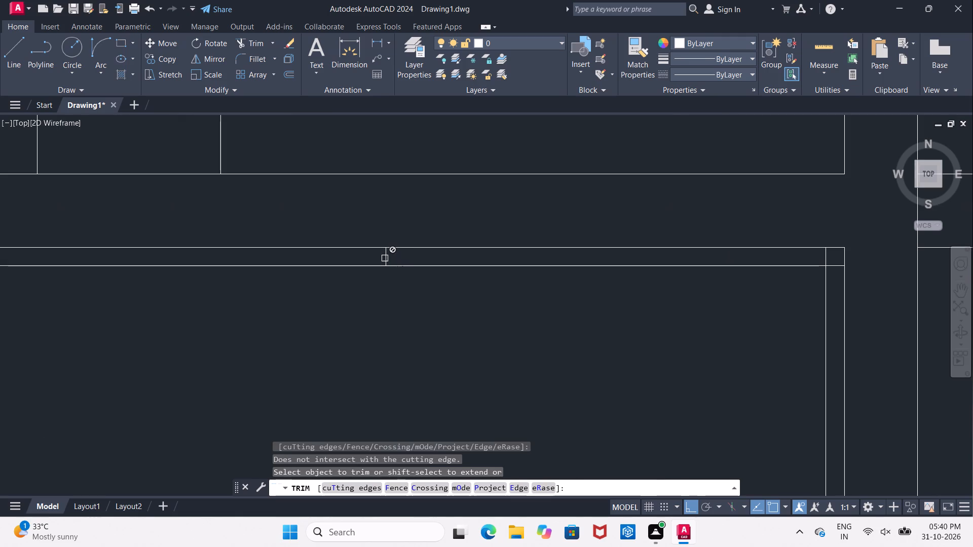
key(Escape)
click(385, 257)
key(Delete)
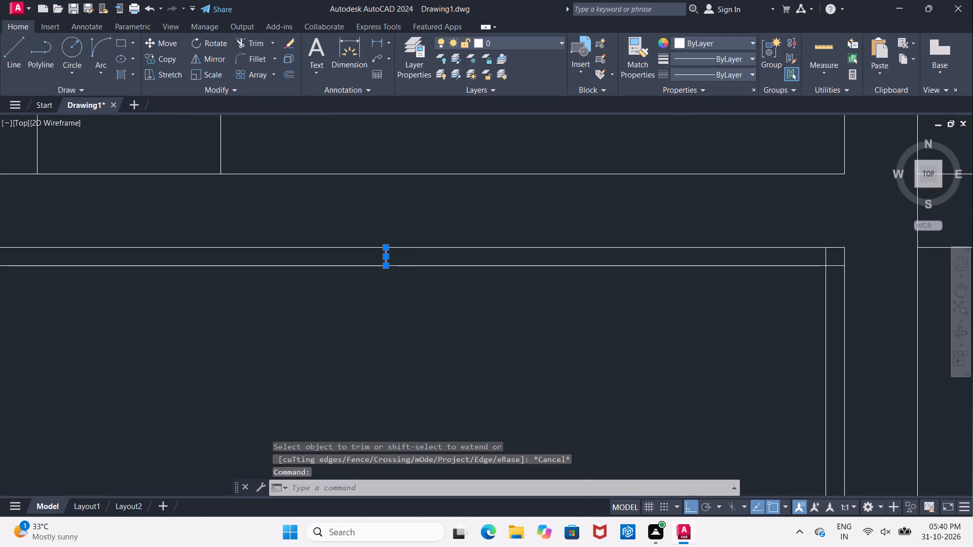
Offset the counter's vertical end line 1" outward, toward the entrance door.
scroll(411, 310, down, 2)
middle_drag(186, 335, 359, 325)
key(Escape)
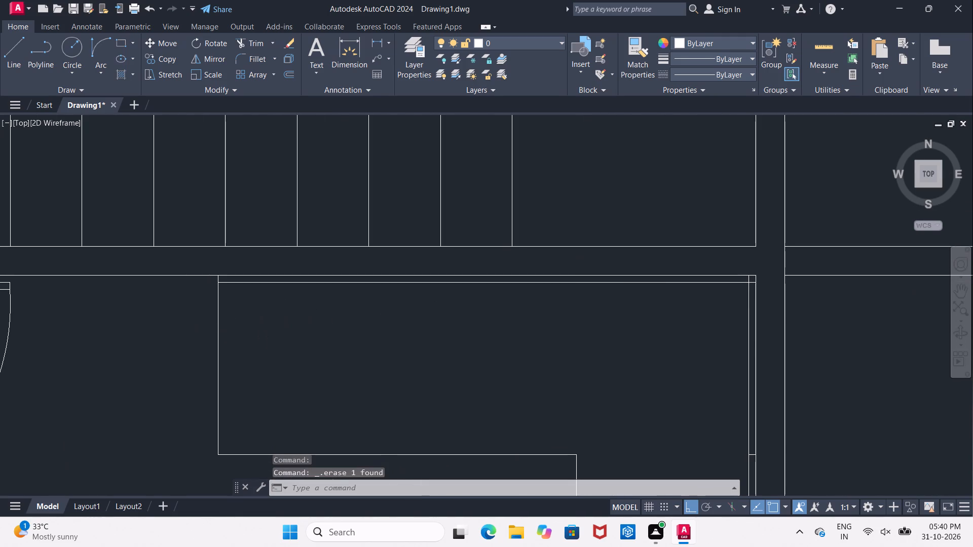
key(o)
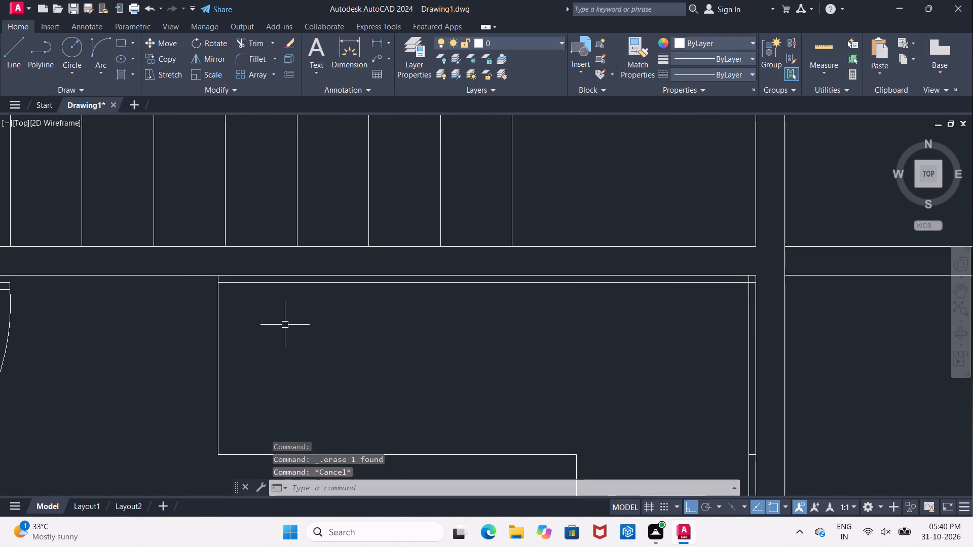
key(Return)
text(1")
key(Return)
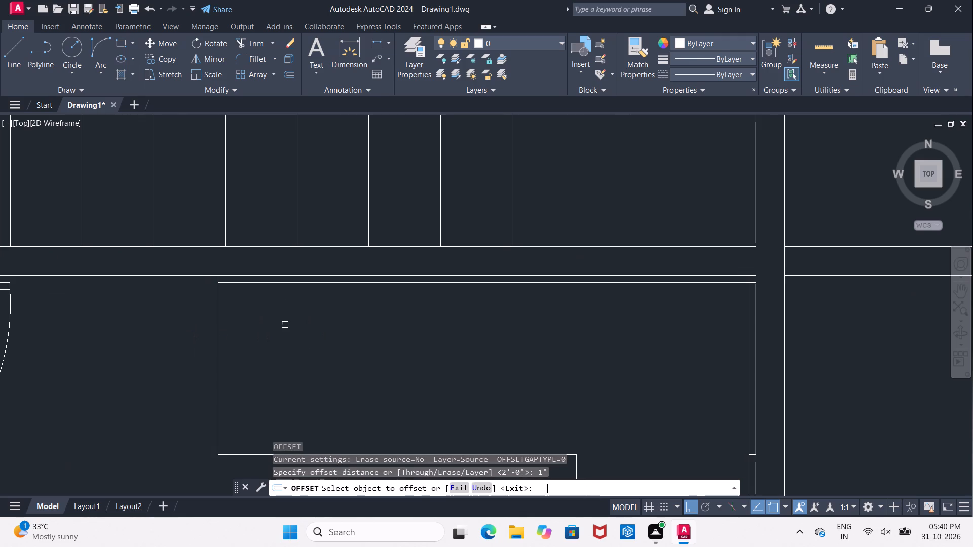
click(219, 324)
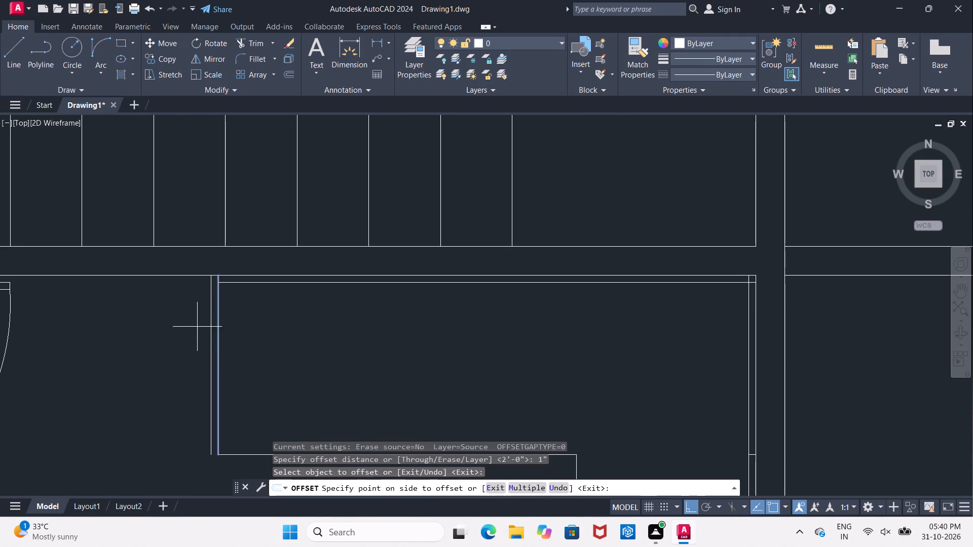
click(196, 327)
key(Escape)
Extend the horizontal 1" offset line to meet the new 1" line at the counter's end.
key(e)
text(X)
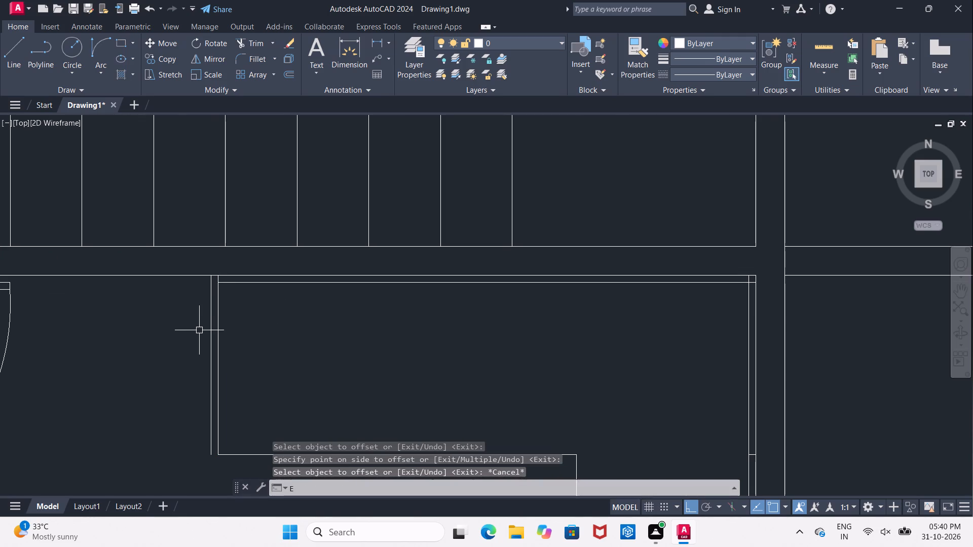
key(space)
key(space)
scroll(223, 289, up, 1)
click(224, 281)
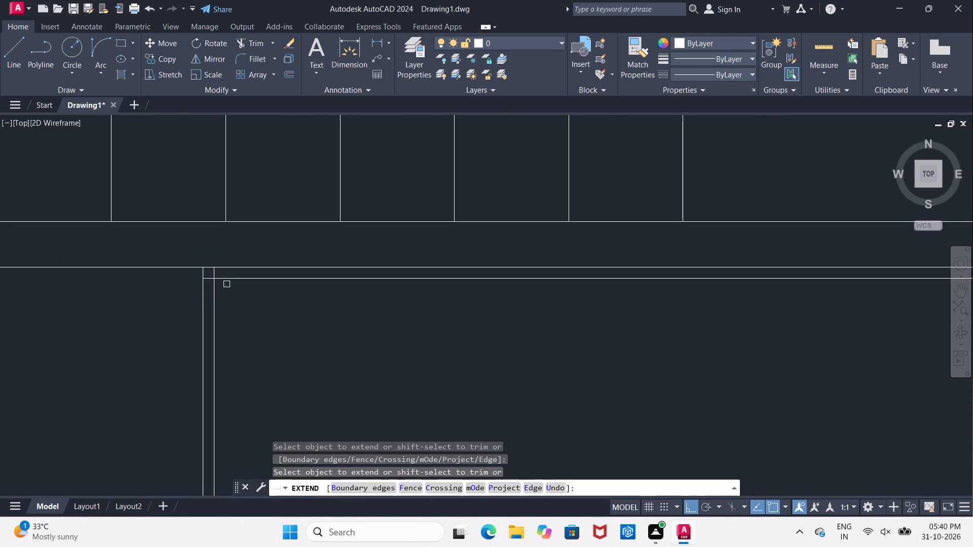
key(Escape)
Offset the horizontal 1" line 1' downward into the counter.
scroll(241, 326, down, 1)
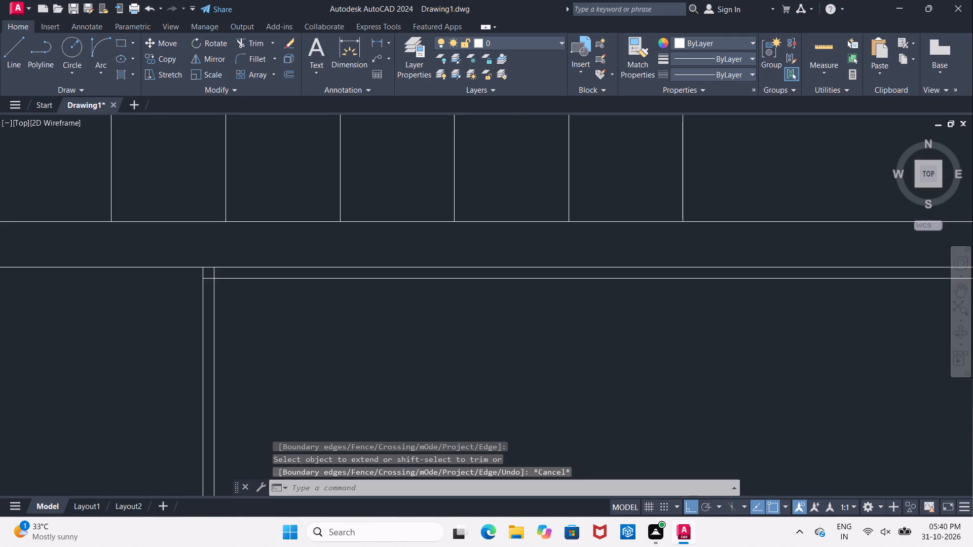
key(Escape)
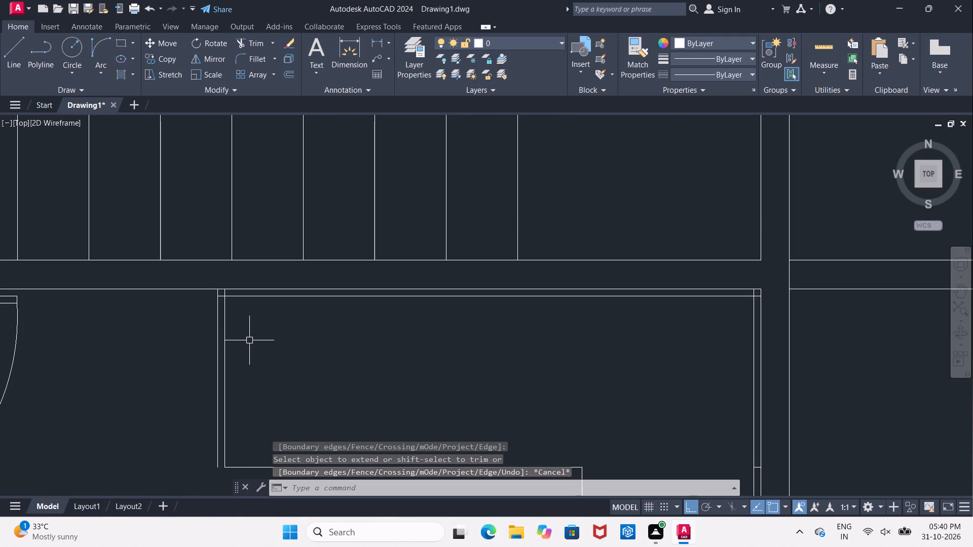
key(o)
key(Return)
text(1')
key(Return)
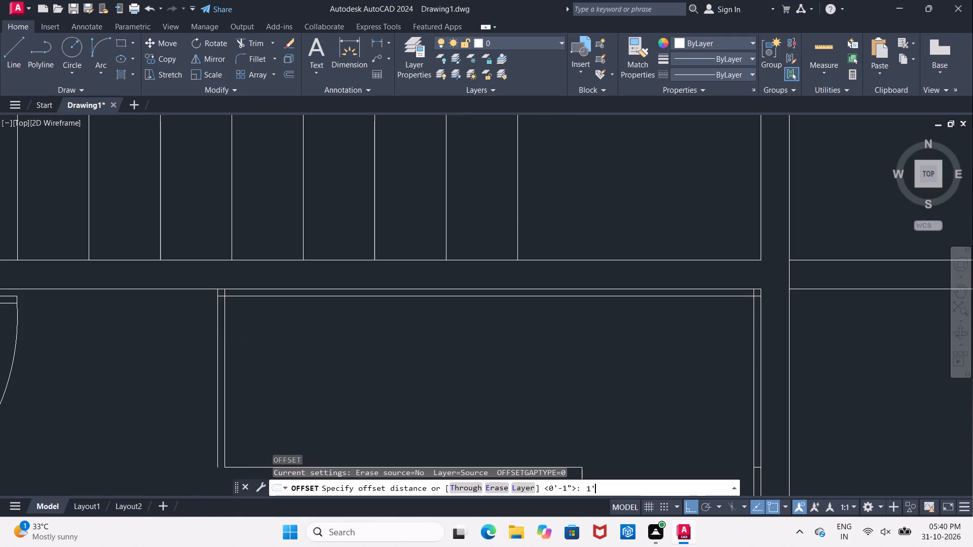
click(281, 299)
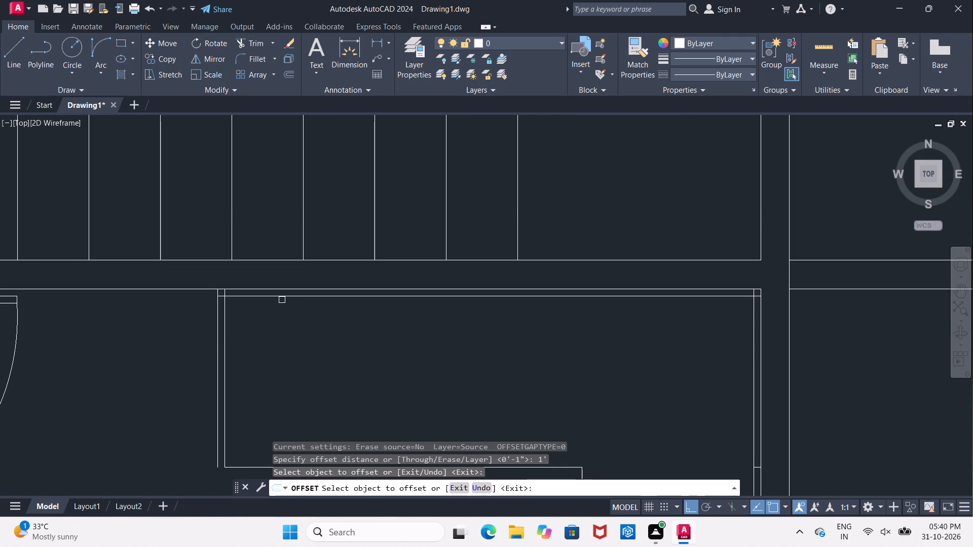
click(281, 295)
click(290, 337)
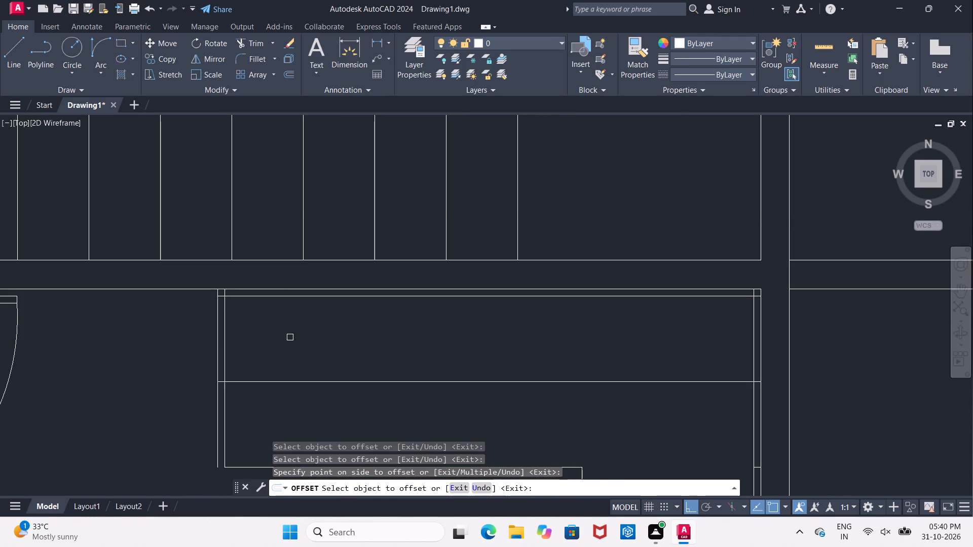
key(Escape)
Trim the outer 1" end line below the new 1' offset line, and trim that 1' line across the counter's interior.
text(TR)
key(space)
key(space)
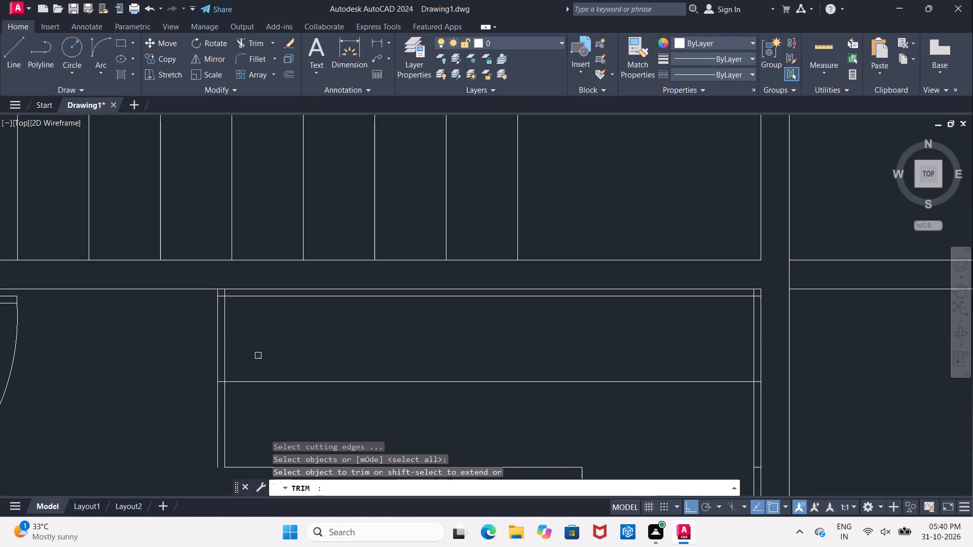
click(218, 405)
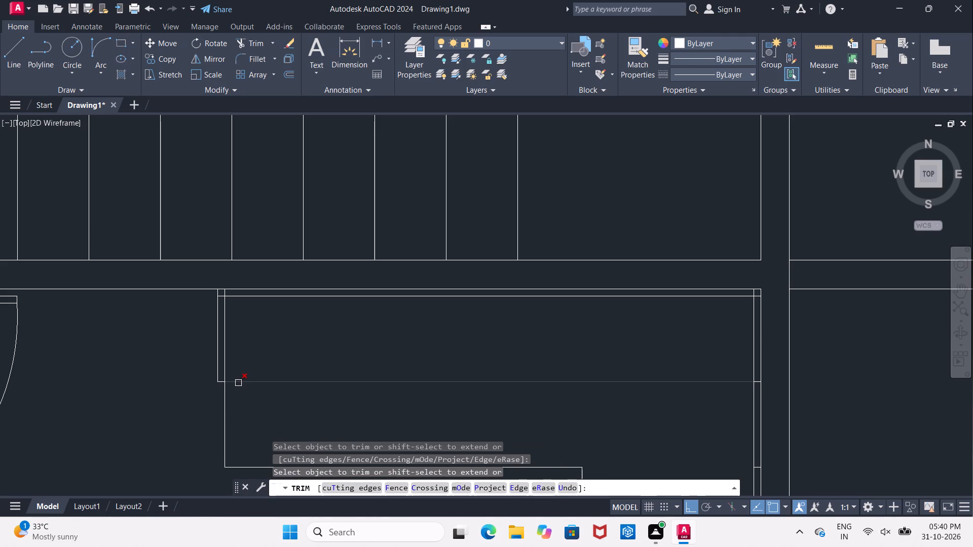
click(238, 383)
Trim the overlapping ends of the 1" lines at both upper corners of the counter.
scroll(218, 304, up, 2)
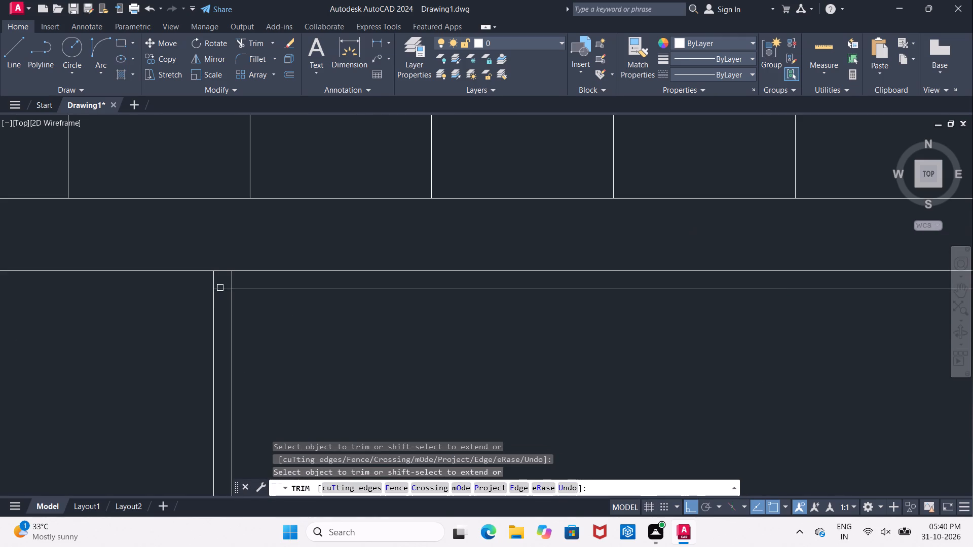
click(220, 287)
click(230, 282)
scroll(230, 282, down, 2)
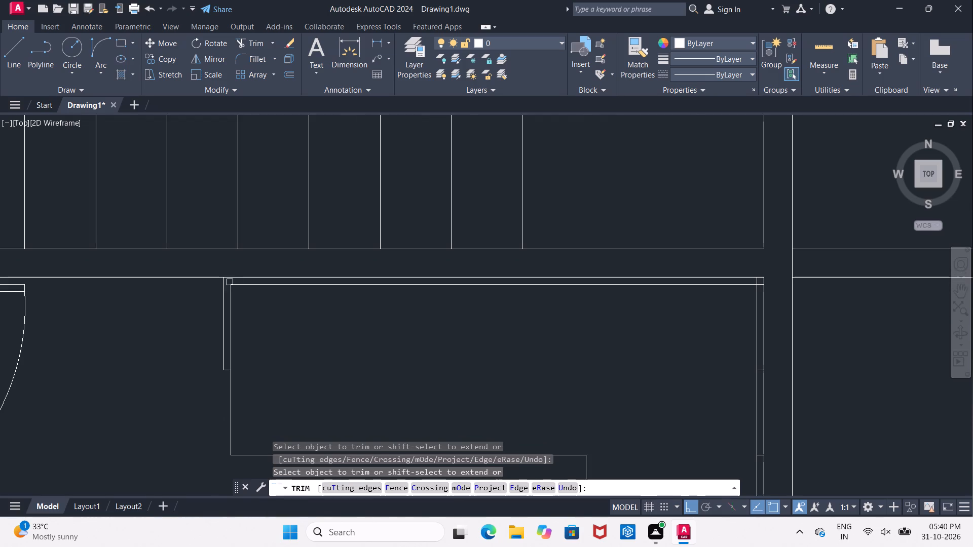
scroll(447, 343, down, 1)
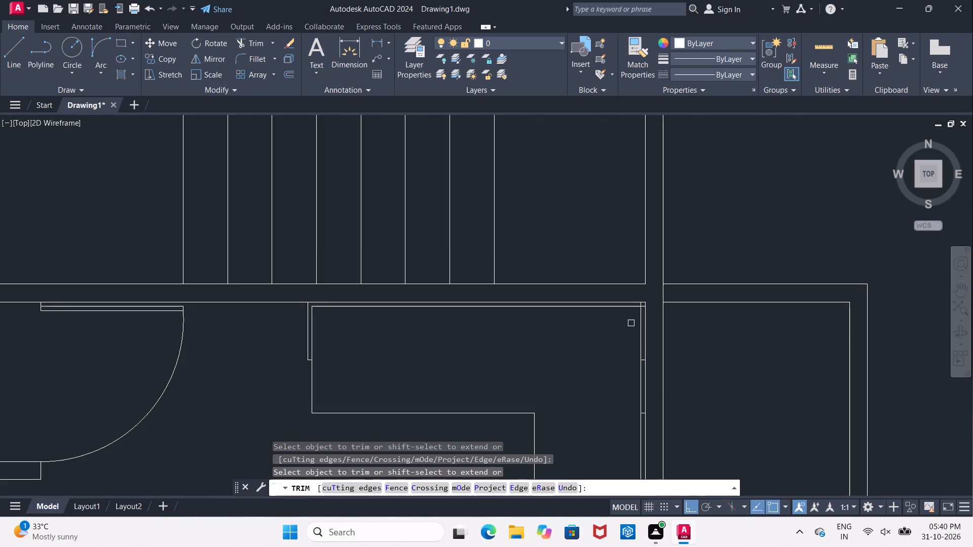
middle_drag(627, 325, 435, 352)
scroll(464, 336, up, 3)
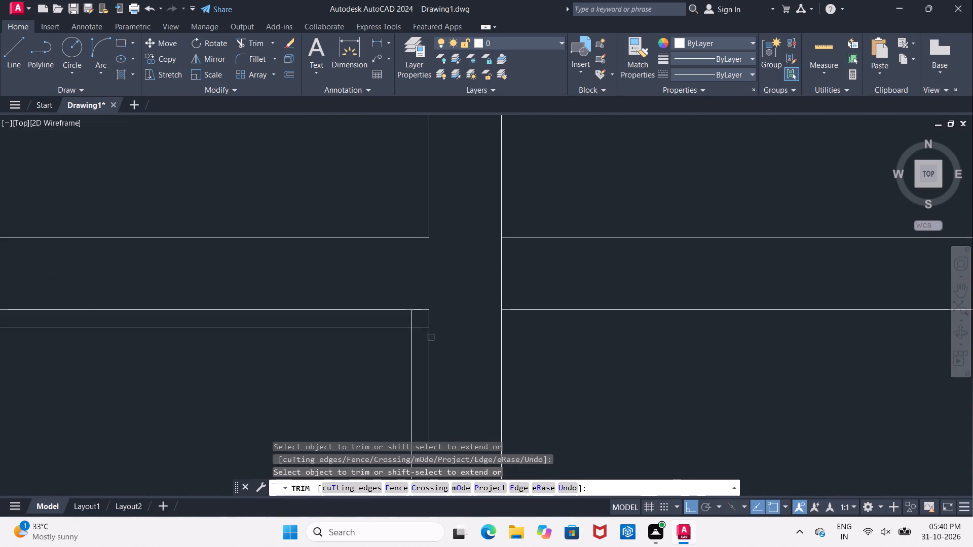
click(417, 330)
click(410, 321)
scroll(410, 321, down, 3)
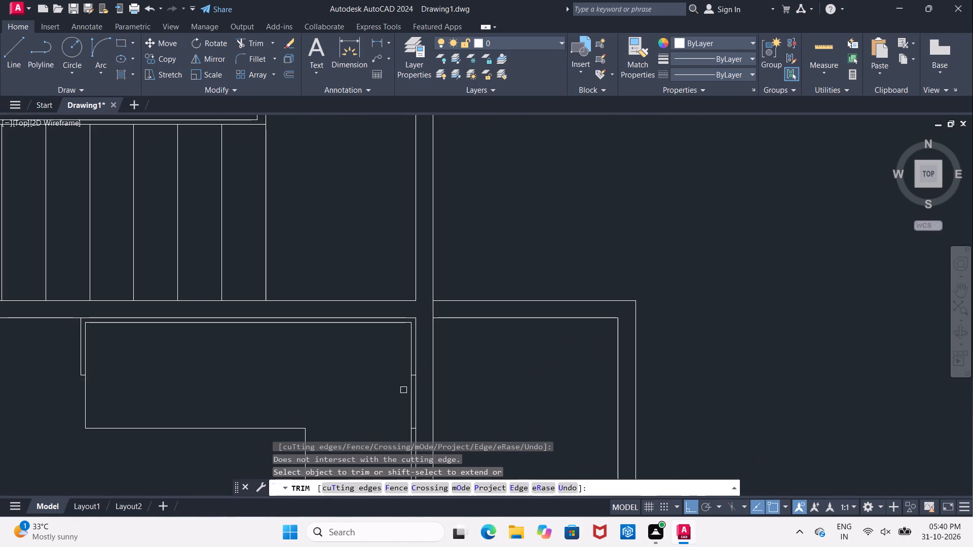
Draw a horizontal line across the counter's lower end and the adjoining wall, just above the lower door.
middle_drag(395, 395, 368, 214)
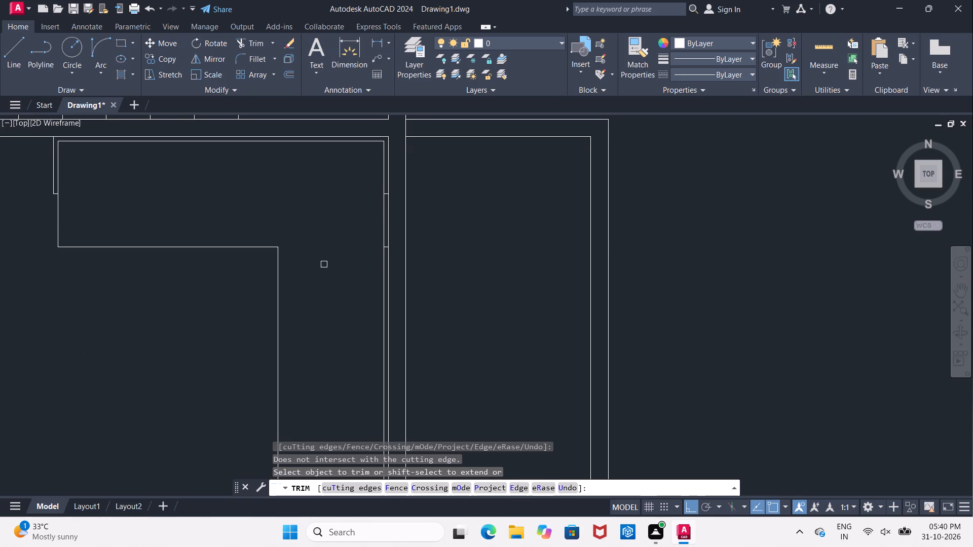
scroll(325, 269, down, 1)
middle_drag(325, 269, 320, 200)
scroll(325, 269, down, 1)
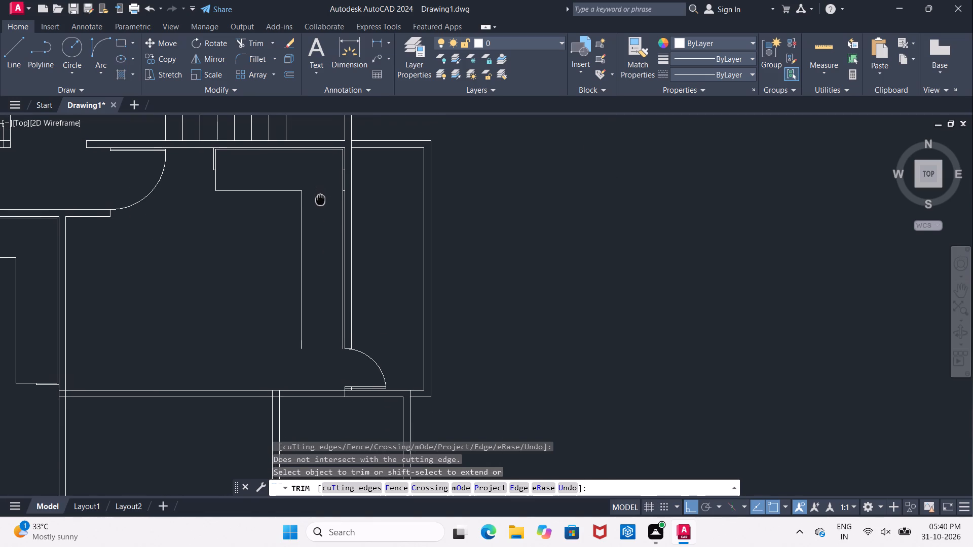
middle_drag(320, 200, 322, 241)
scroll(325, 375, up, 2)
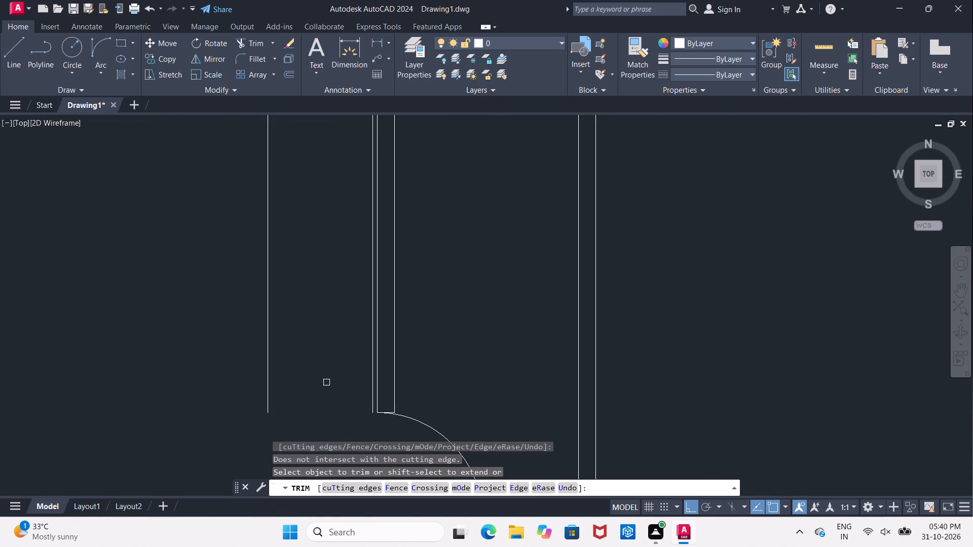
key(Escape)
drag(13, 49, 17, 55)
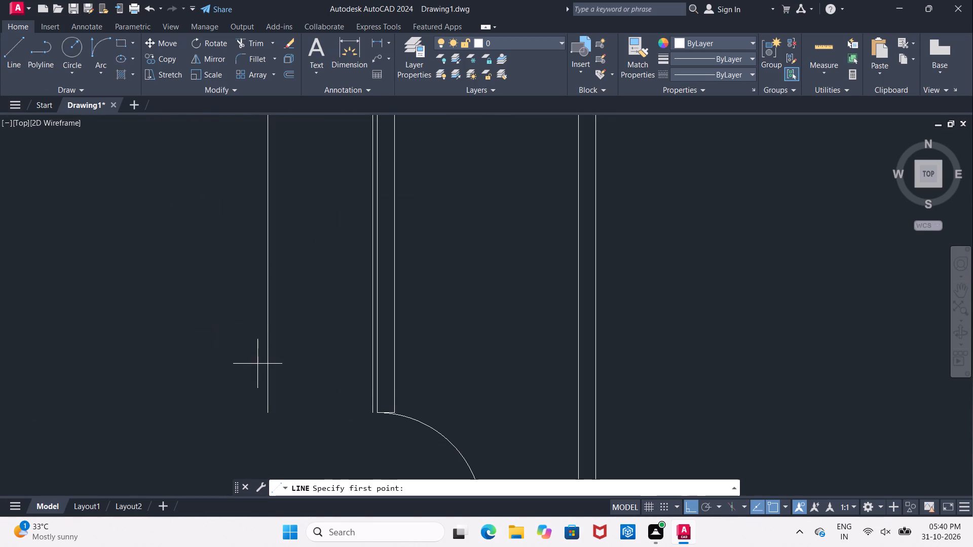
click(256, 364)
click(467, 362)
key(Escape)
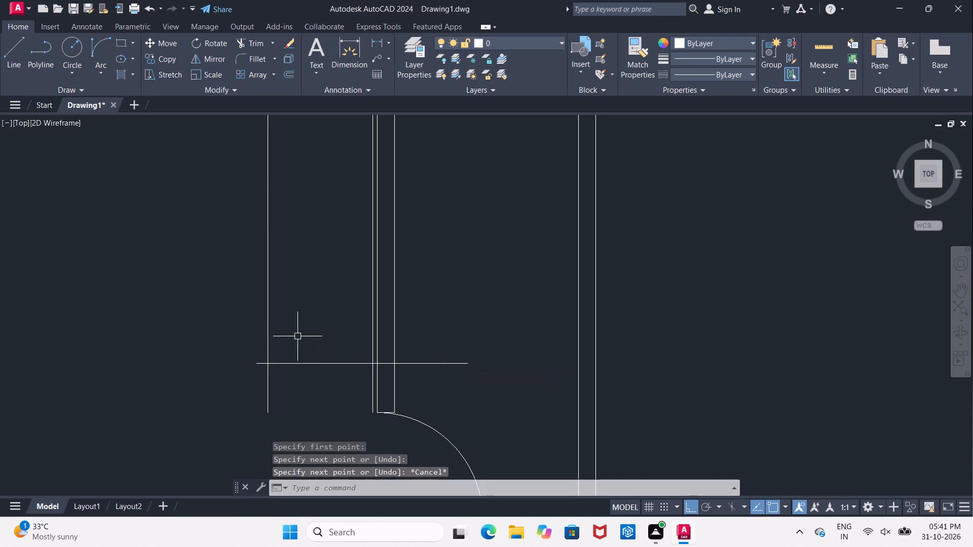
Trim the new line's overhangs on both sides, plus the counter front and vertical 1" line below it, closing the counter's lower end.
text(TR)
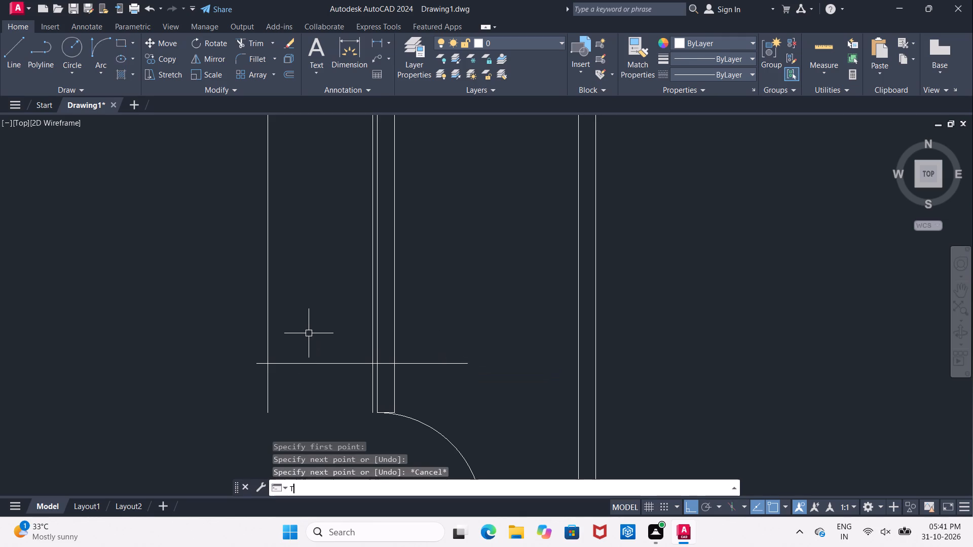
key(space)
key(space)
click(269, 379)
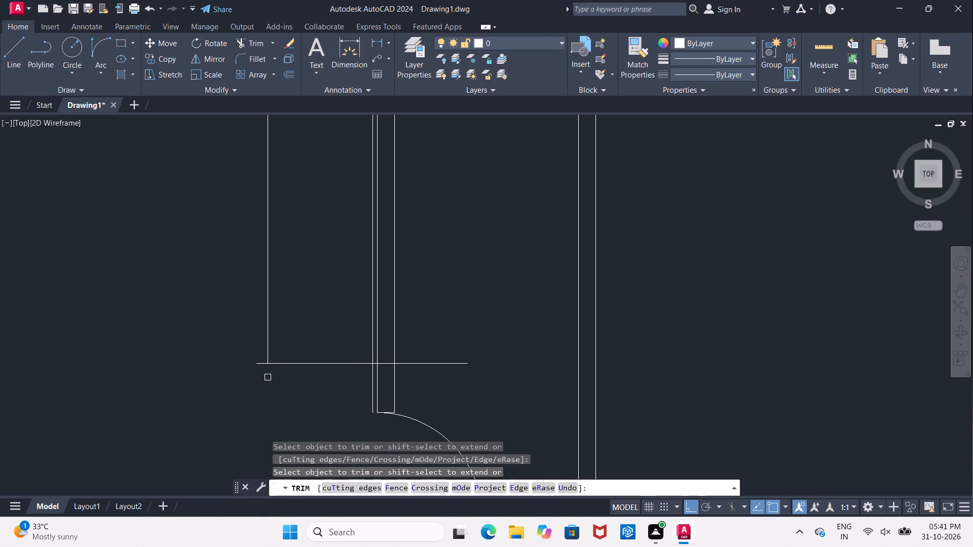
click(258, 361)
scroll(369, 378, up, 2)
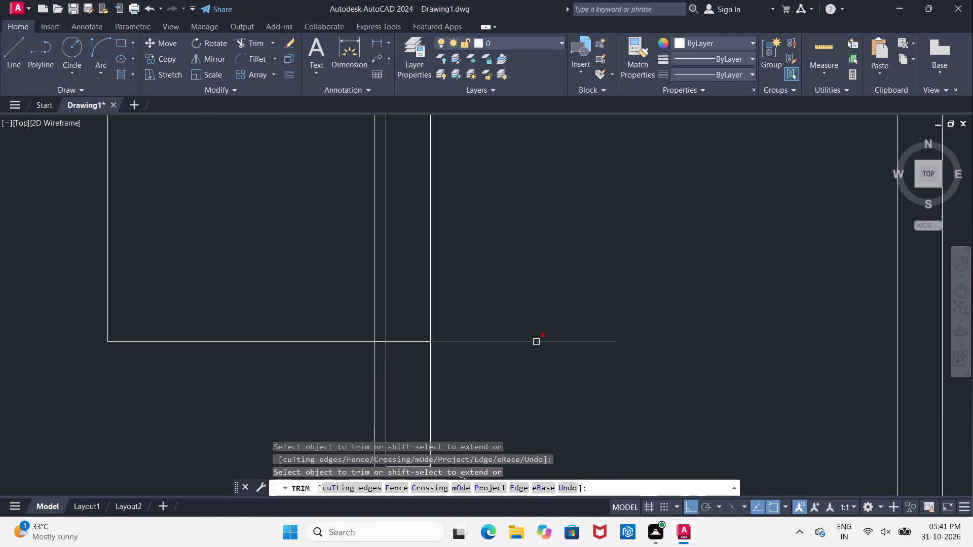
click(536, 342)
click(403, 342)
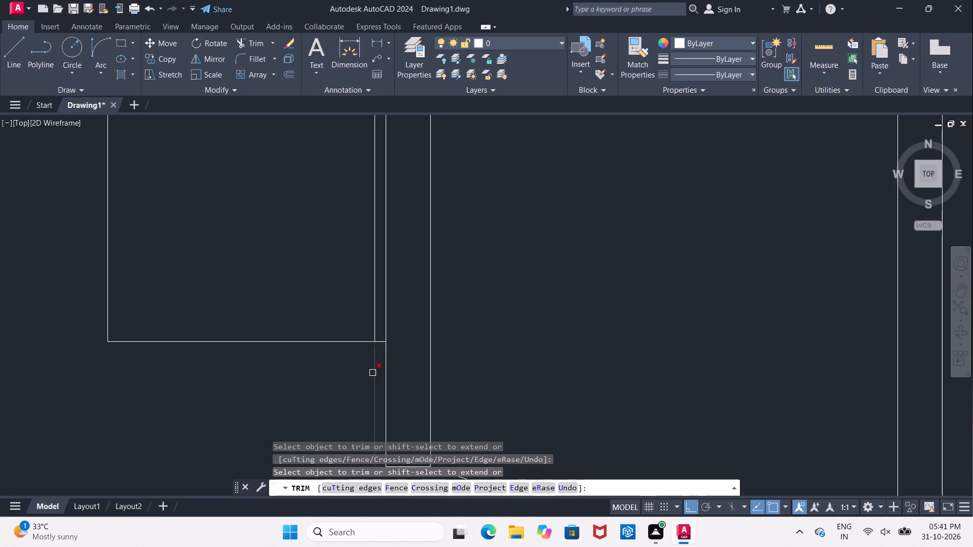
click(372, 372)
key(Escape)
Offset the counter's lower end line 1" downward.
key(o)
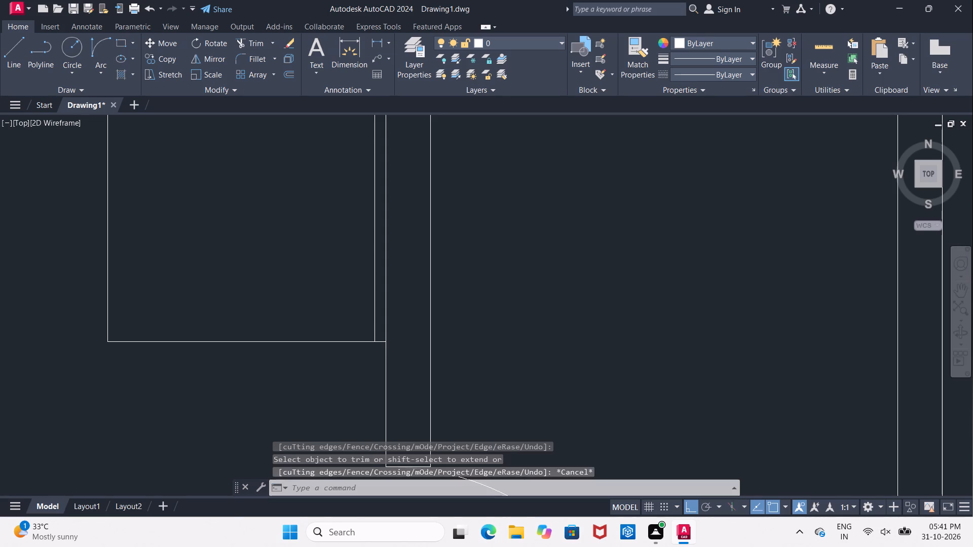
key(Return)
text(1")
key(Return)
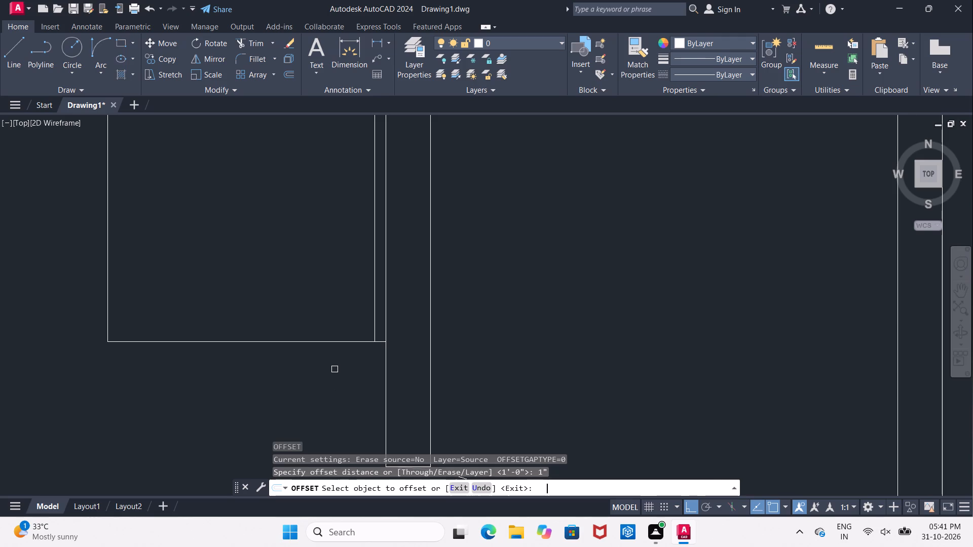
click(332, 343)
click(331, 368)
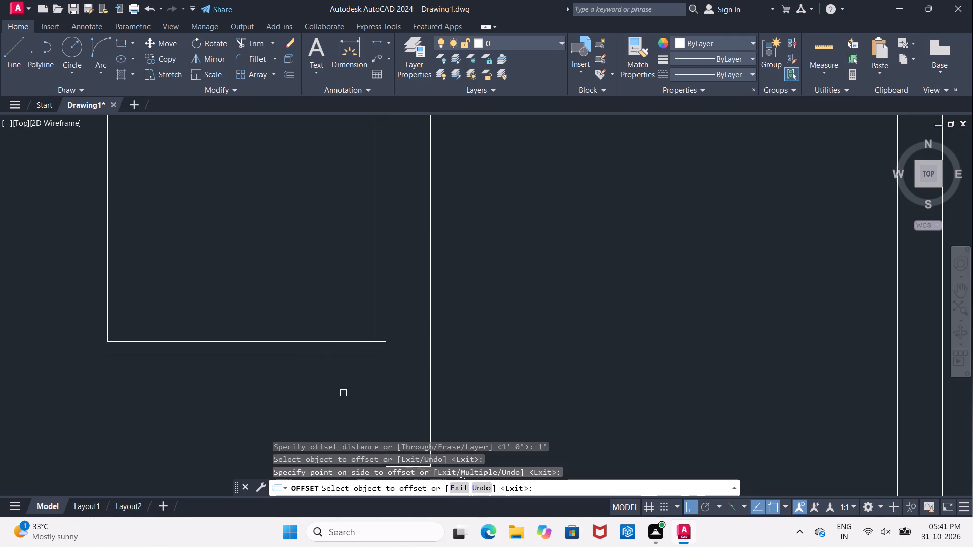
key(Return)
Offset the inner vertical 1" line at the counter's lower end 1' to the left, into the counter.
key(Return)
text(1')
key(Return)
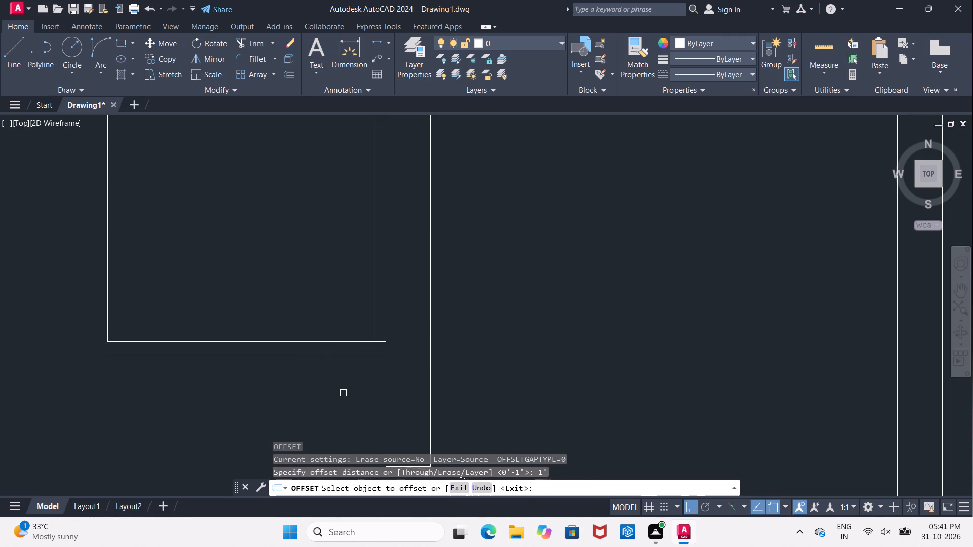
click(374, 325)
click(308, 328)
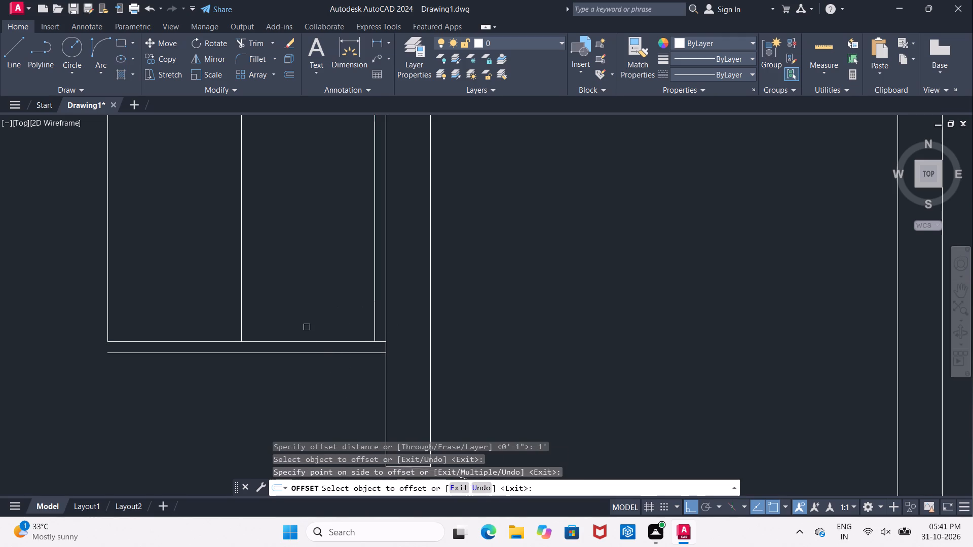
key(Escape)
Extend the new 1' offset line down to the 1" line below the counter's end.
key(e)
text(X)
key(space)
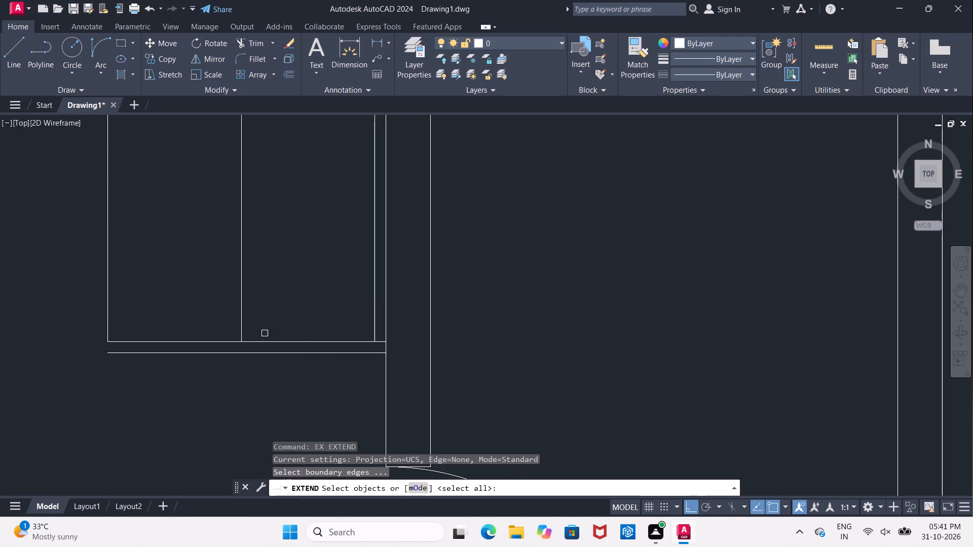
key(space)
click(240, 334)
key(Escape)
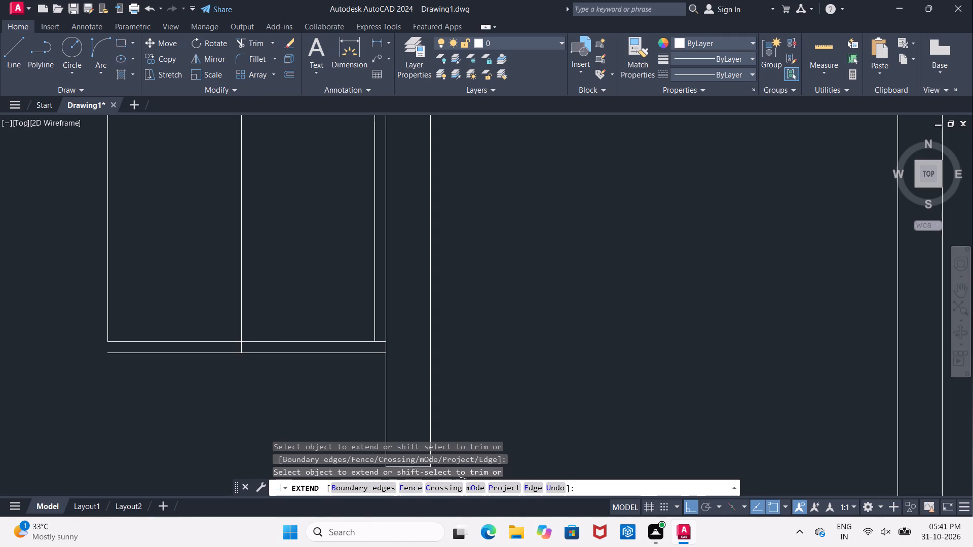
Trim the 1' line inside the counter, the end line's corner overhang, and the left half of the lower 1" line.
text(TR)
key(space)
key(space)
click(238, 325)
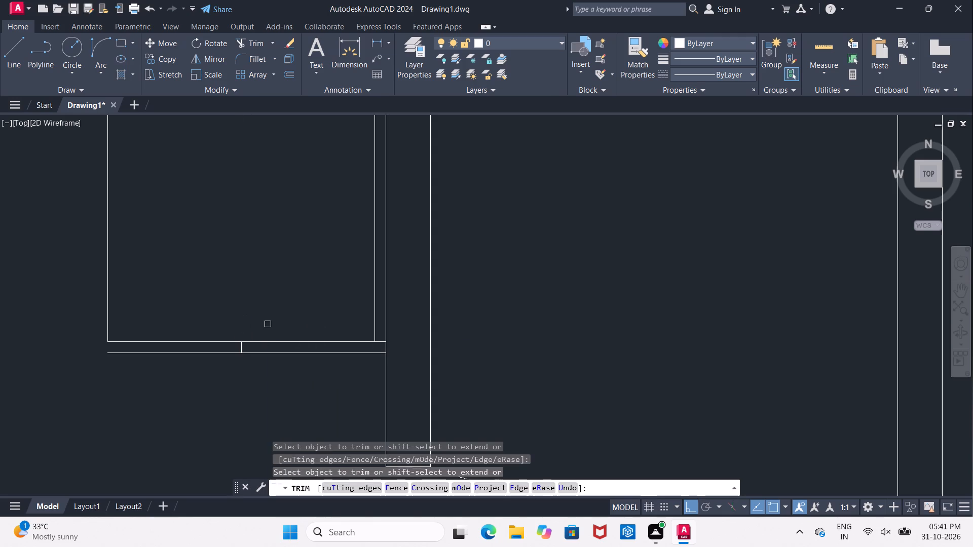
scroll(366, 344, up, 2)
click(394, 339)
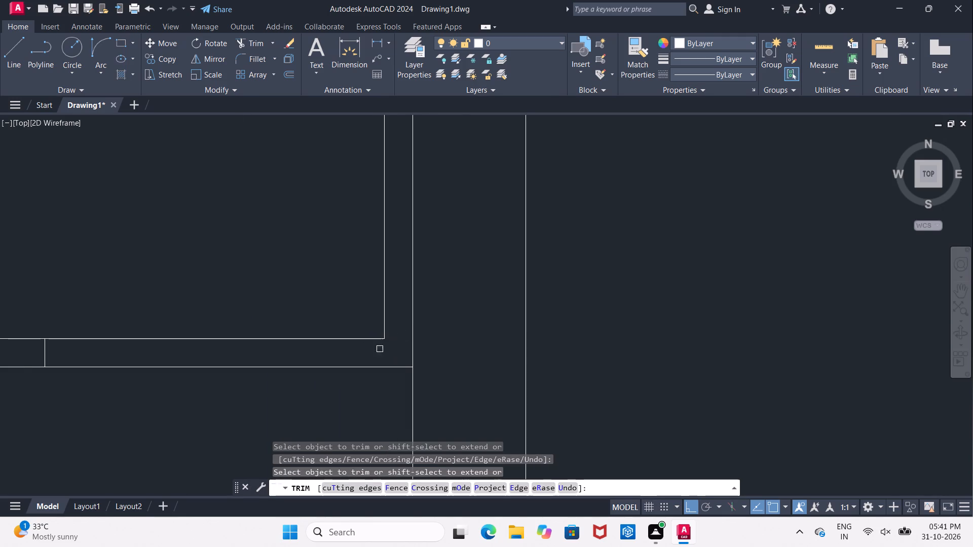
click(22, 365)
Draw a short vertical line across the wall beneath the narrow room with the small door, right of the larger door below.
middle_drag(22, 365, 310, 385)
scroll(311, 385, down, 6)
middle_drag(210, 396, 226, 395)
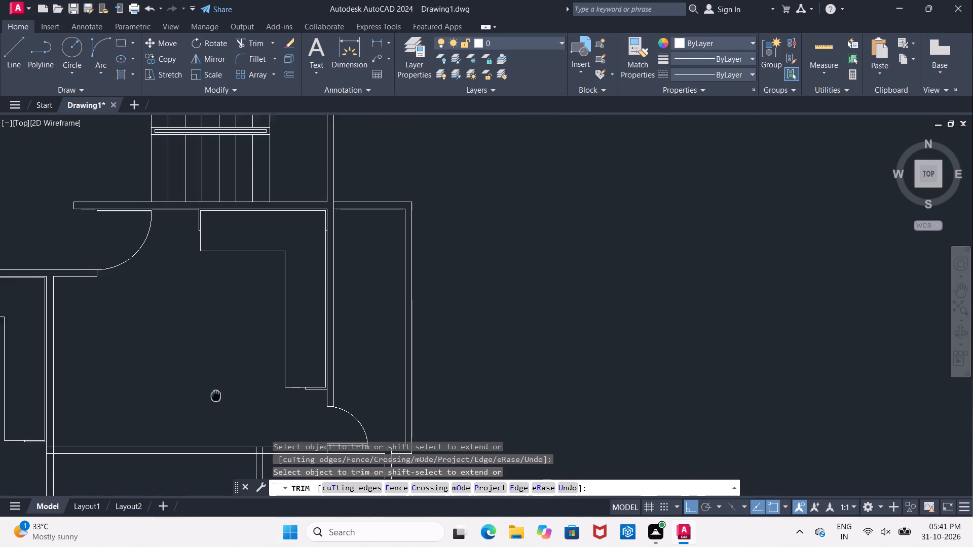
middle_drag(226, 395, 277, 380)
scroll(277, 378, down, 2)
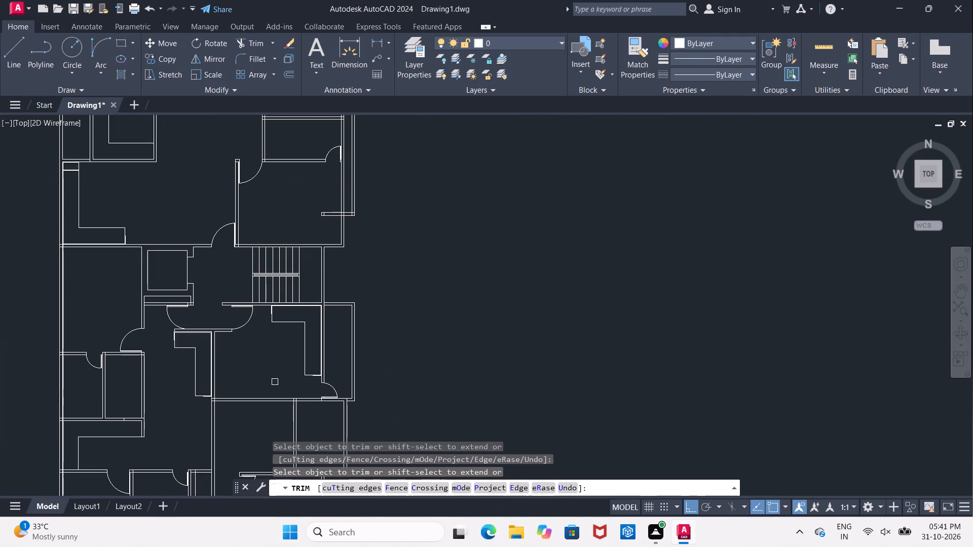
middle_drag(275, 382, 255, 249)
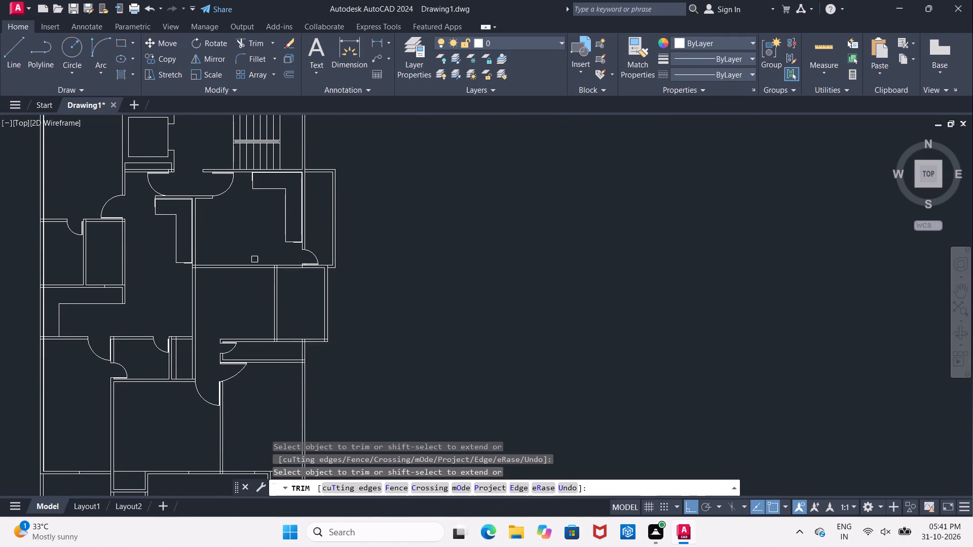
scroll(259, 379, up, 3)
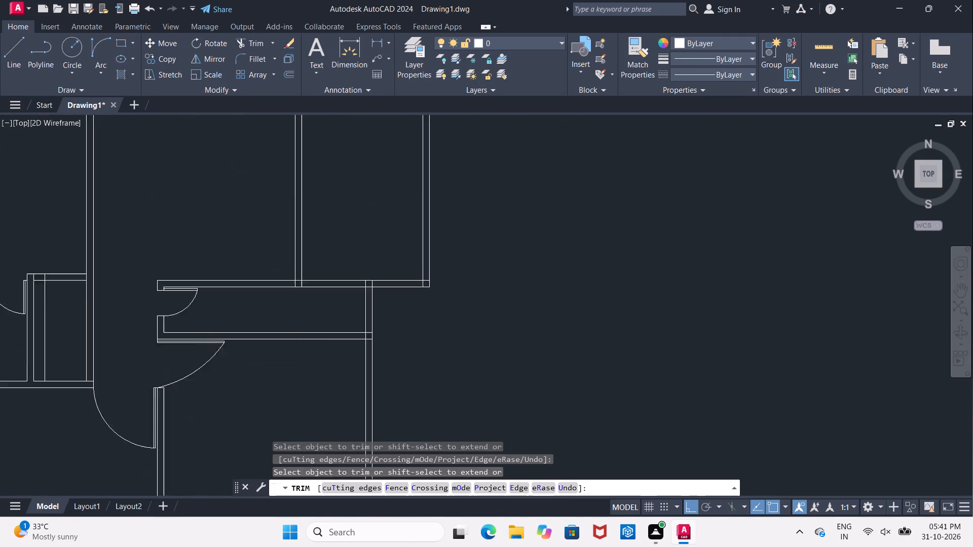
scroll(252, 302, up, 2)
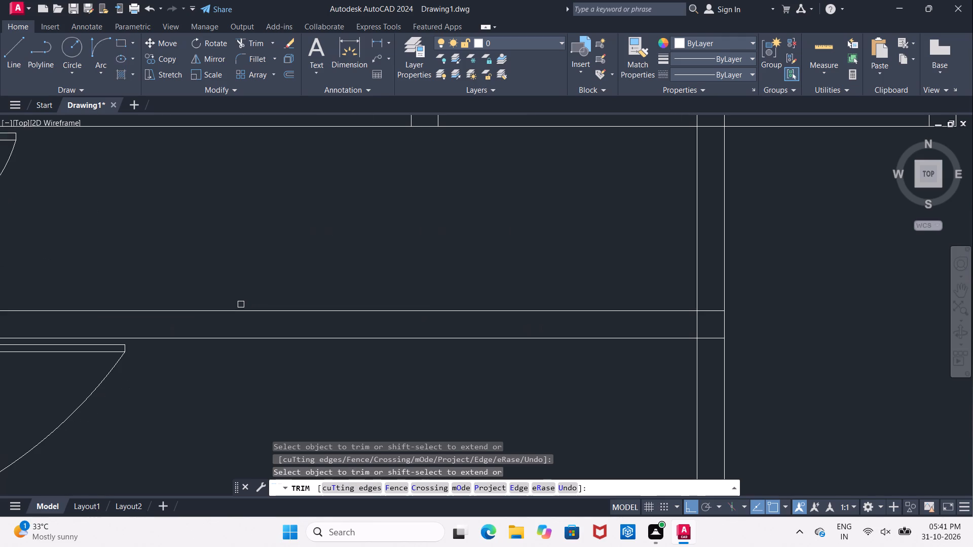
scroll(234, 308, down, 3)
scroll(243, 395, down, 1)
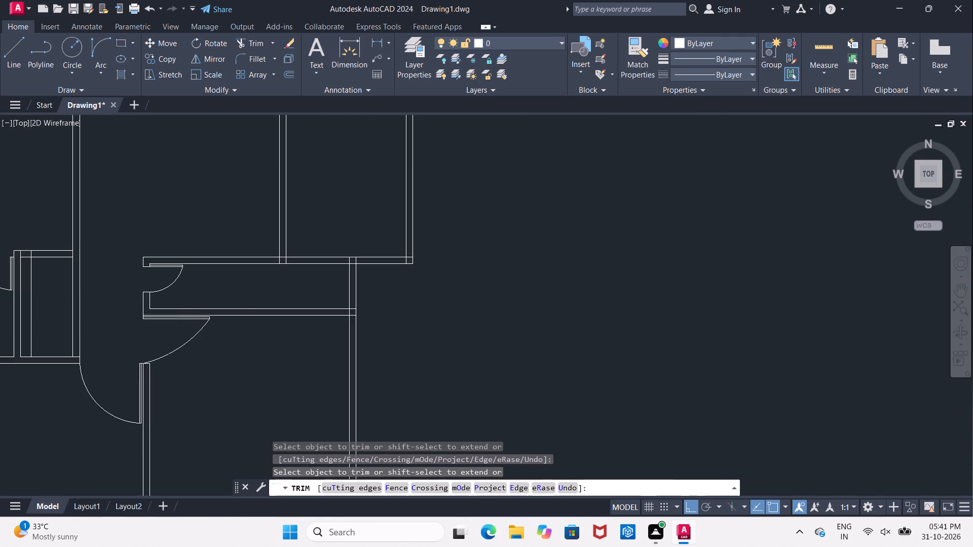
middle_drag(243, 395, 256, 272)
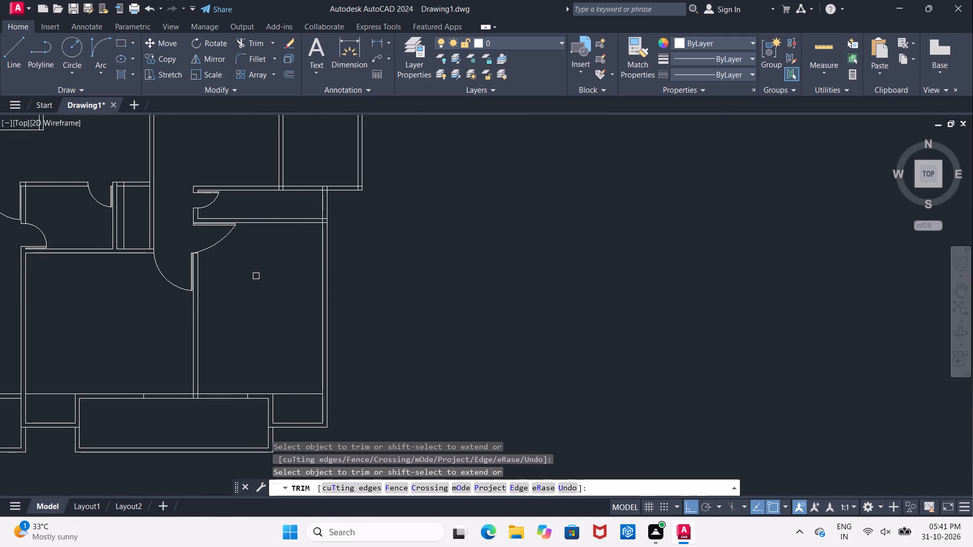
scroll(237, 215, up, 1)
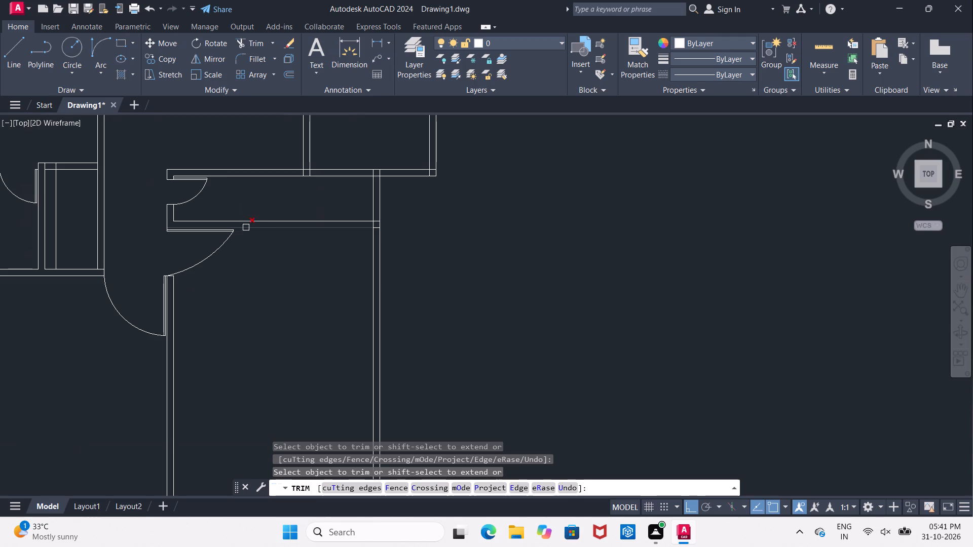
scroll(280, 283, up, 3)
middle_drag(257, 245, 258, 340)
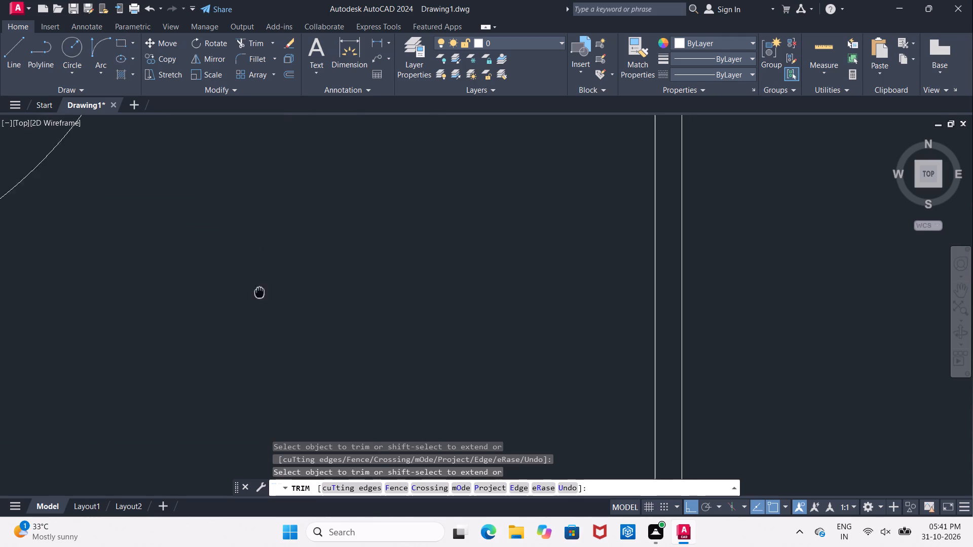
middle_drag(258, 340, 265, 449)
scroll(265, 410, down, 1)
key(Escape)
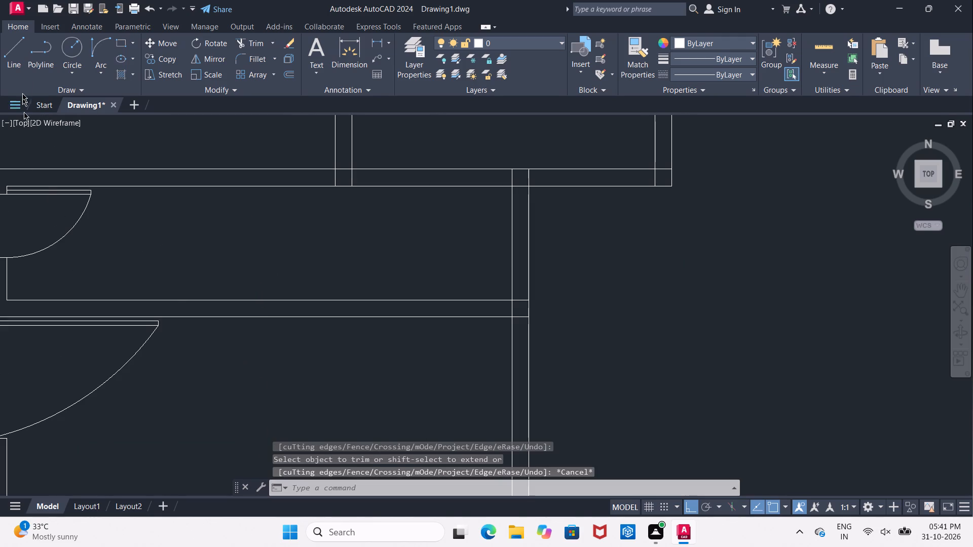
click(24, 58)
middle_drag(133, 239, 247, 225)
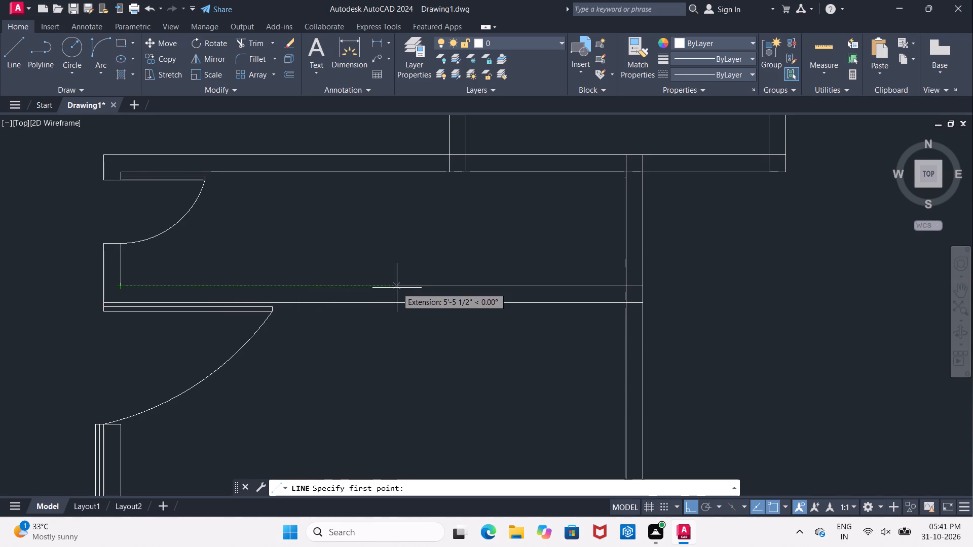
click(384, 288)
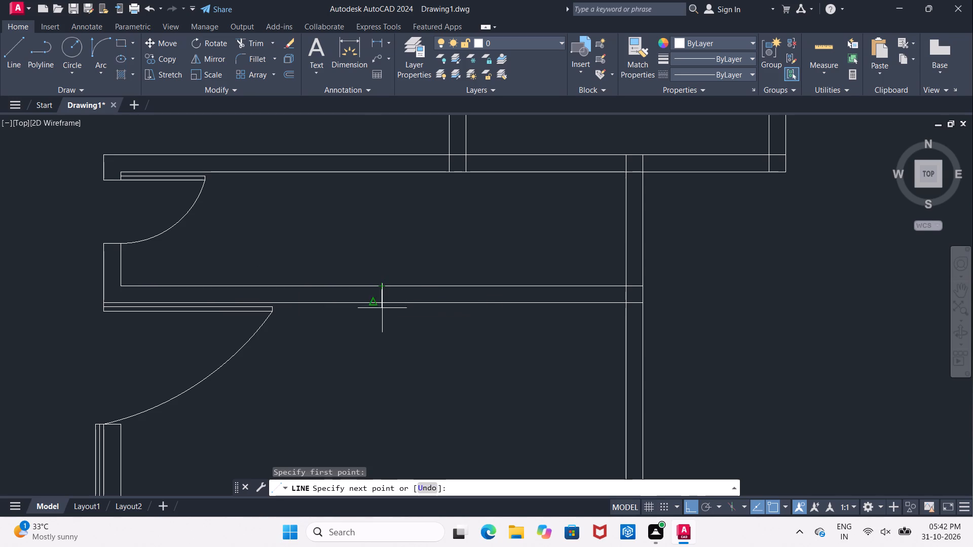
click(382, 310)
key(Escape)
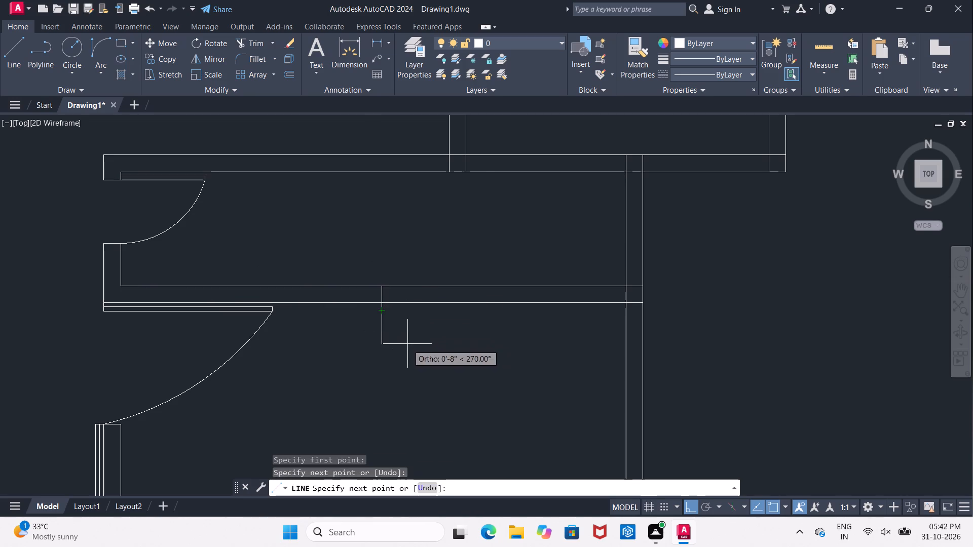
Trim the short vertical line's overhang below the wall.
text(TR)
key(space)
key(space)
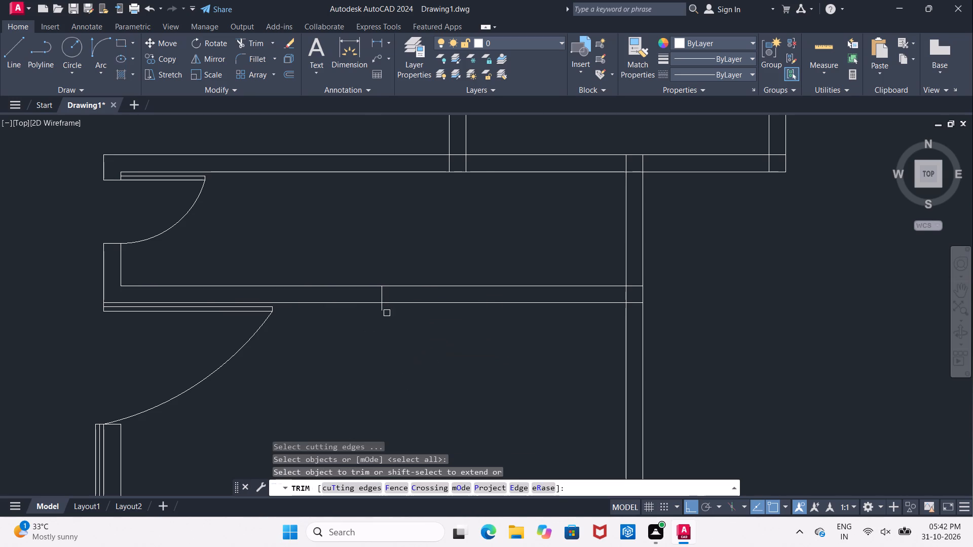
click(382, 312)
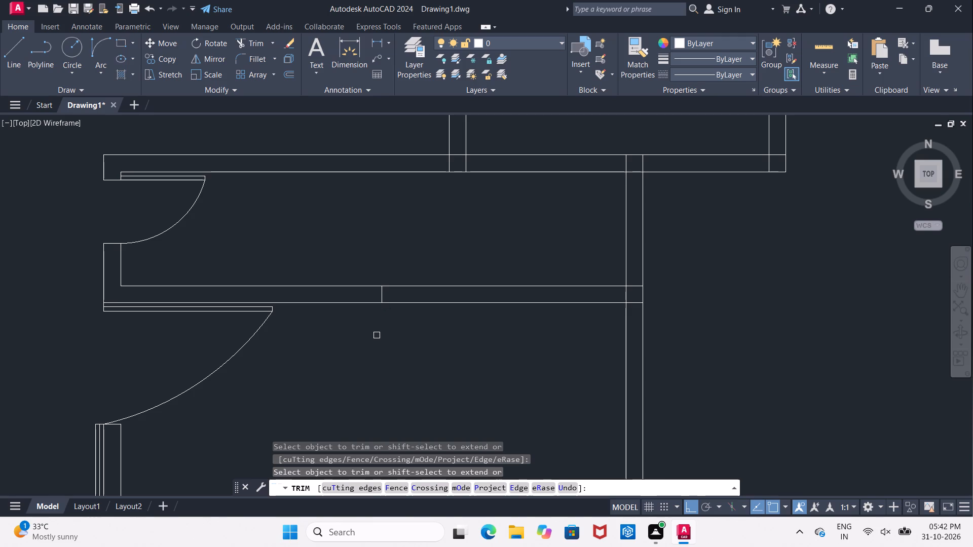
key(Escape)
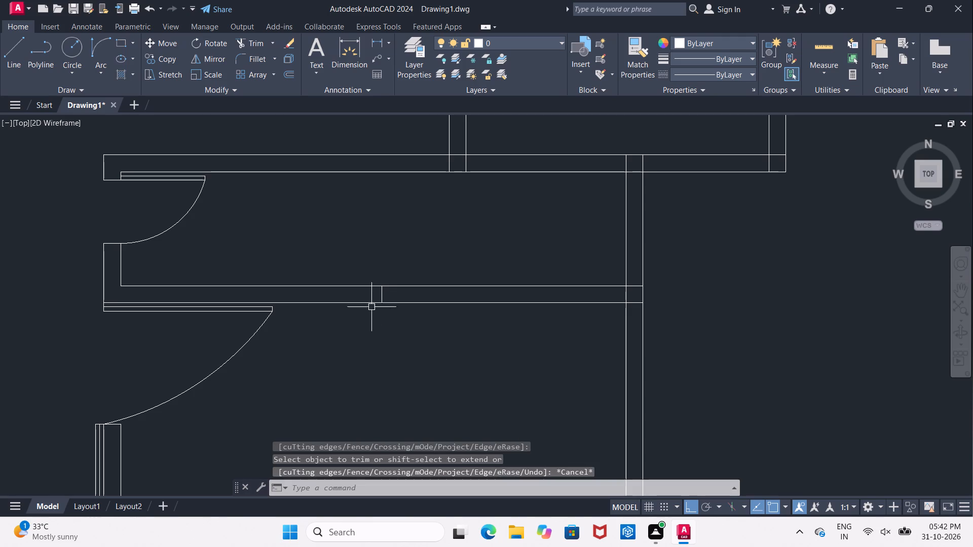
Move the short vertical line a little to the right along the wall.
drag(361, 270, 375, 293)
click(438, 357)
click(155, 42)
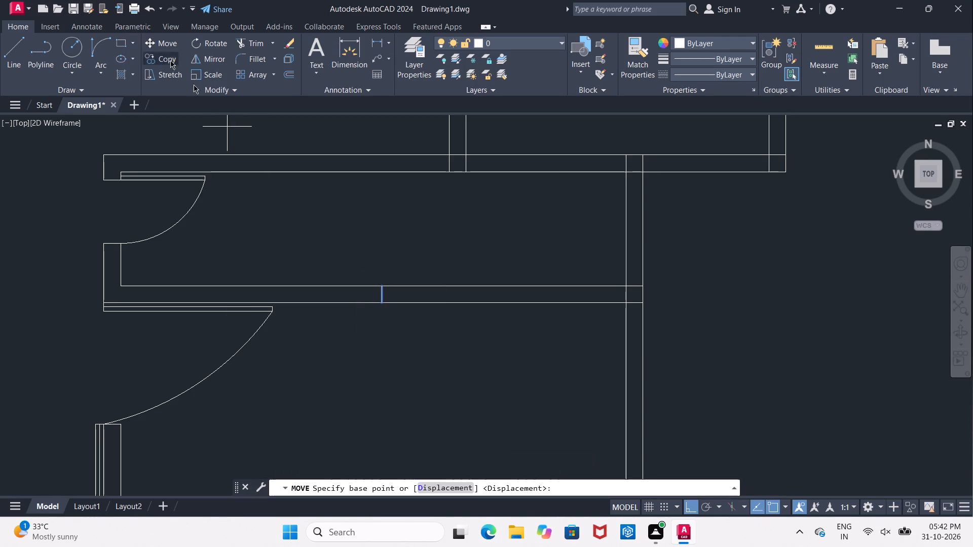
click(352, 336)
click(385, 338)
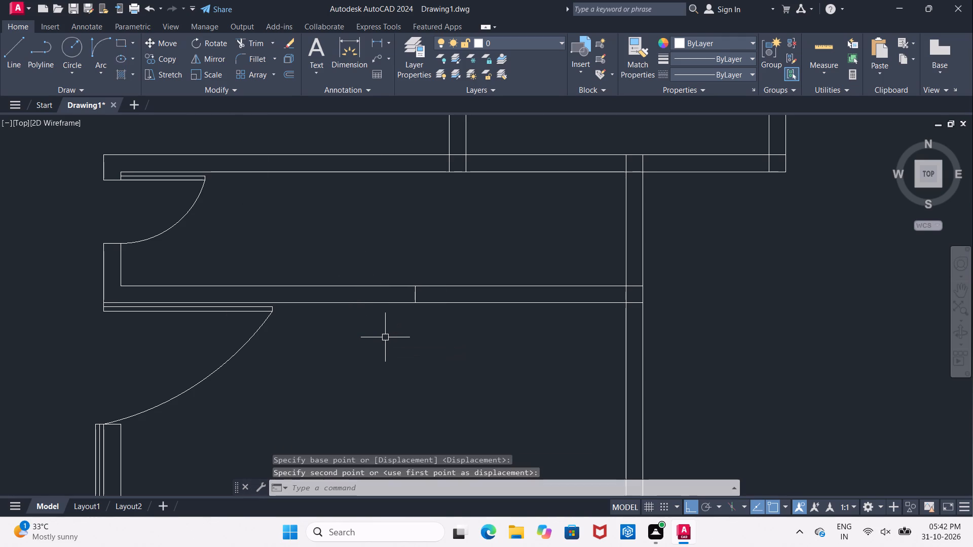
key(Escape)
key(Escape)
Offset the short vertical line in the wall 1" to the left.
key(o)
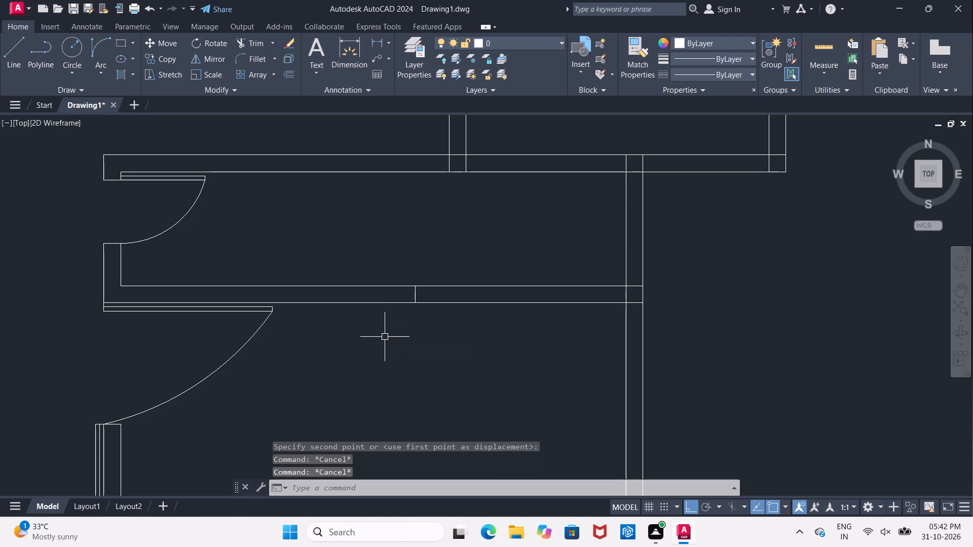
key(Return)
text(1")
key(Return)
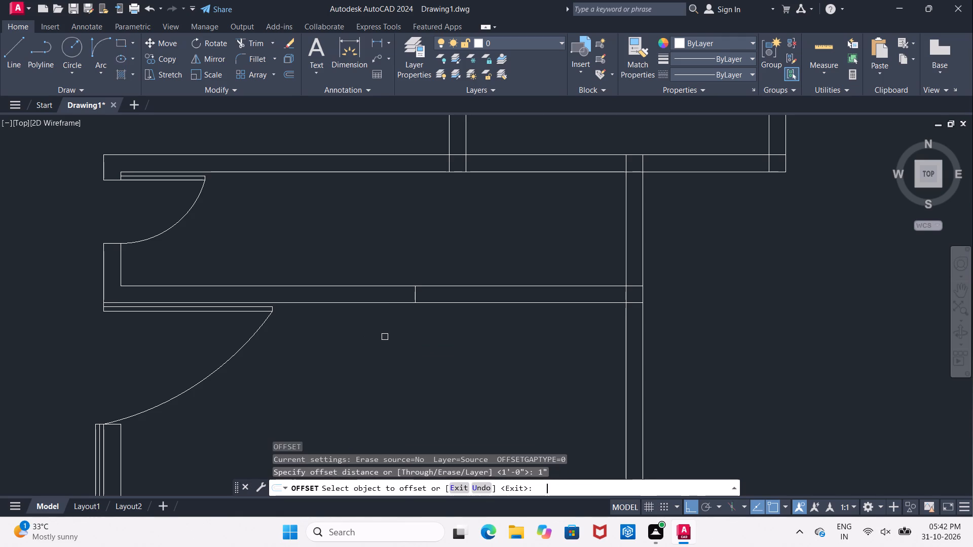
scroll(389, 304, up, 2)
click(451, 277)
click(396, 290)
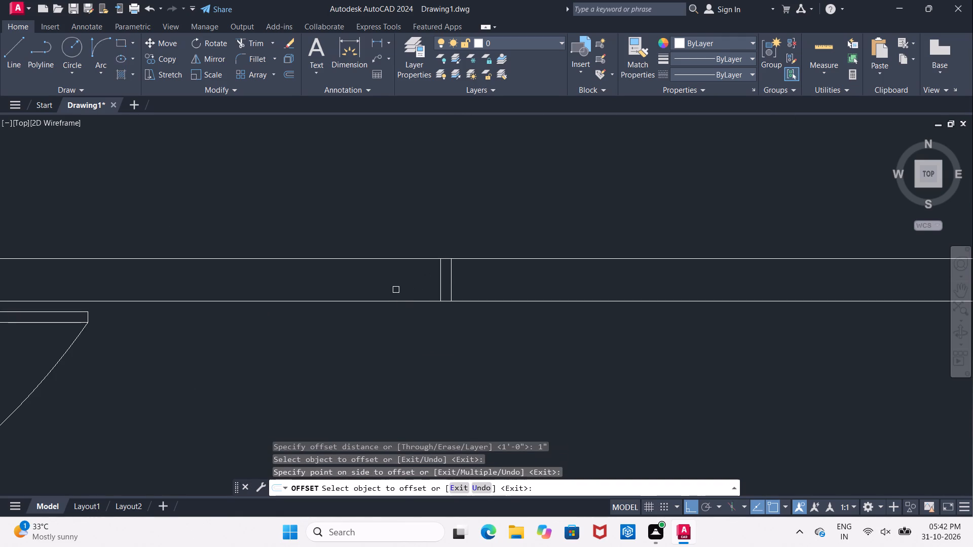
key(Escape)
Offset the wall's upper line 1' upward into the narrow room, and the right short vertical line 1' to the left.
key(o)
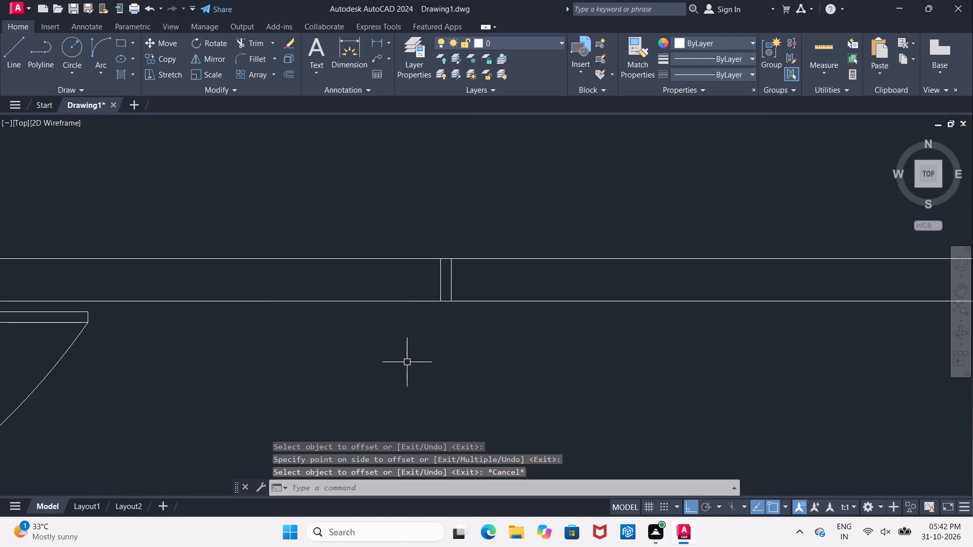
key(Return)
text(1')
key(Return)
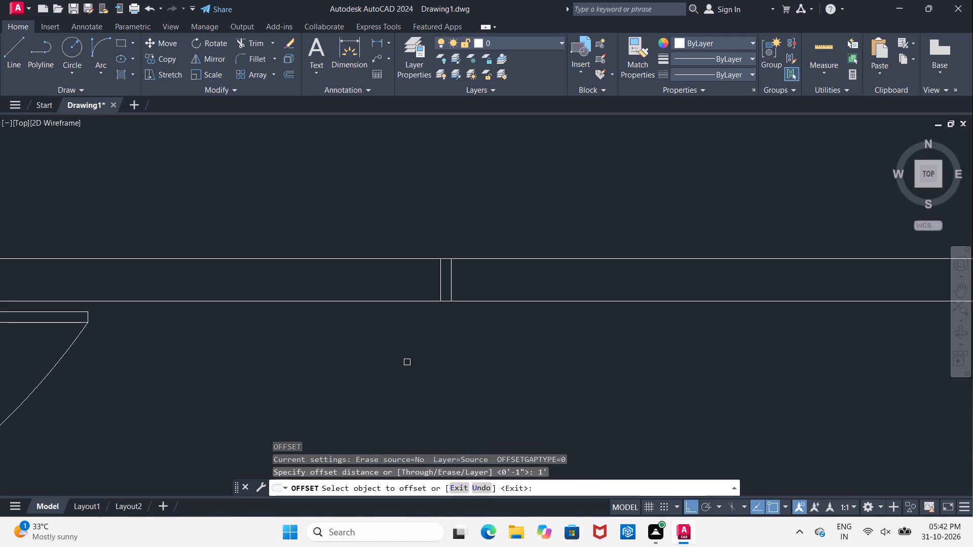
scroll(415, 349, down, 2)
click(415, 315)
click(417, 302)
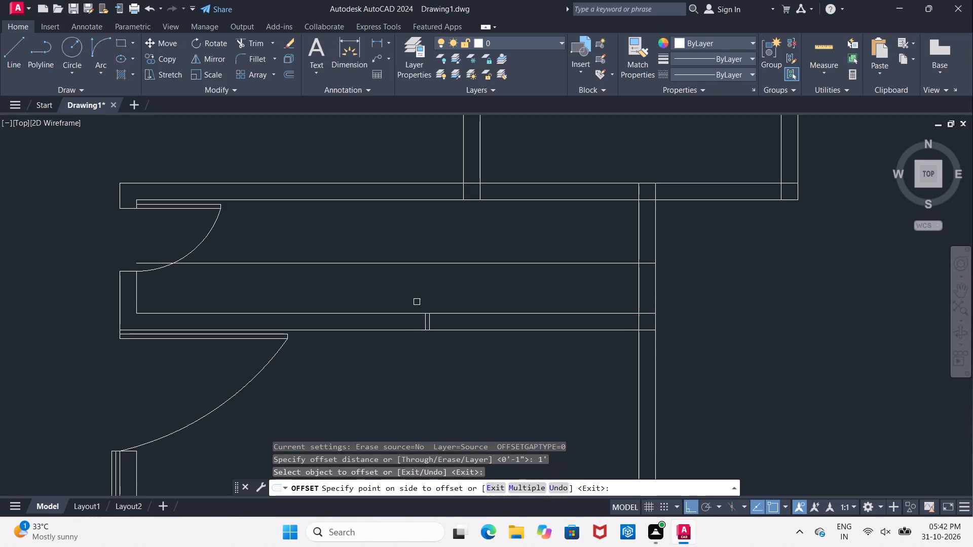
scroll(423, 336, up, 3)
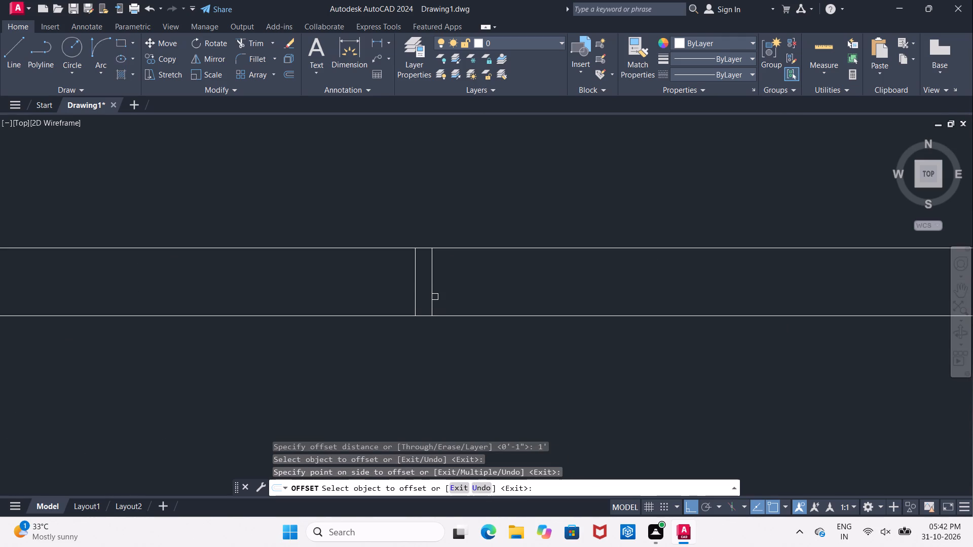
click(433, 300)
click(319, 319)
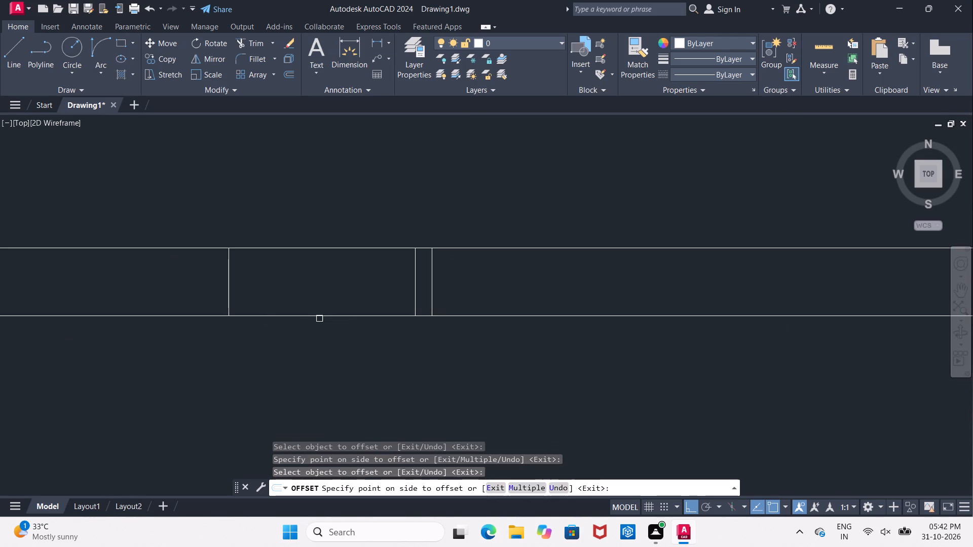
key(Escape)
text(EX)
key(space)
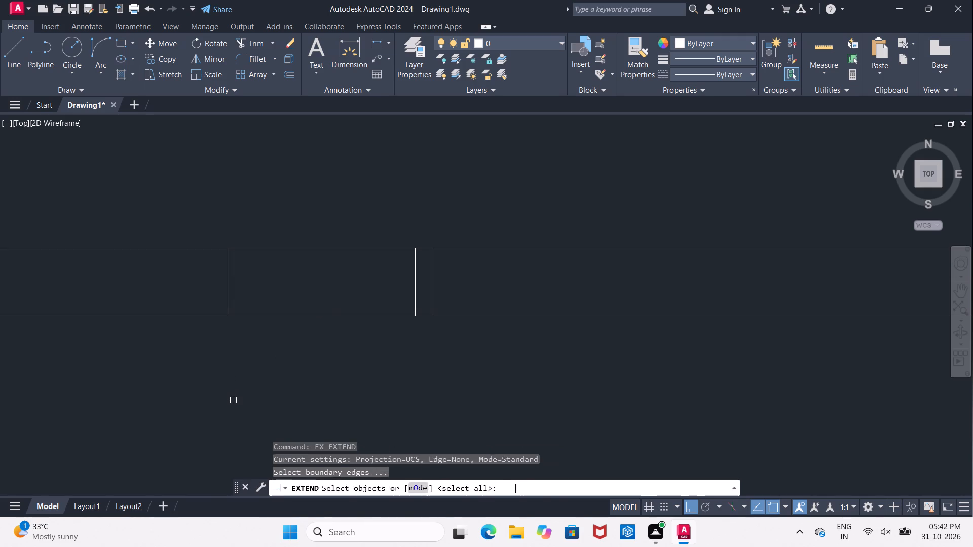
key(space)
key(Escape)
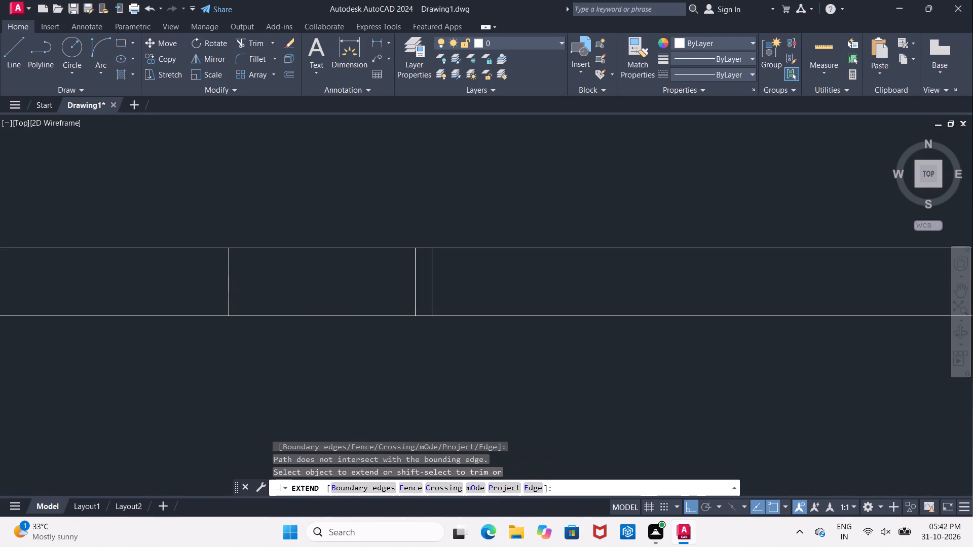
Stretch the upper end of the left short vertical line in the wall up past the 1' offset line.
click(229, 291)
middle_drag(234, 299, 271, 498)
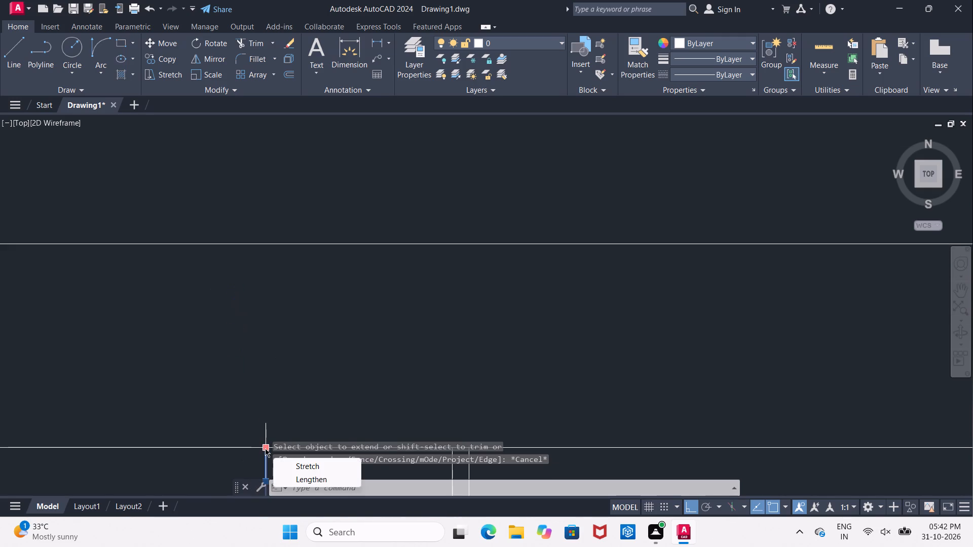
middle_drag(291, 404, 289, 355)
drag(262, 400, 262, 395)
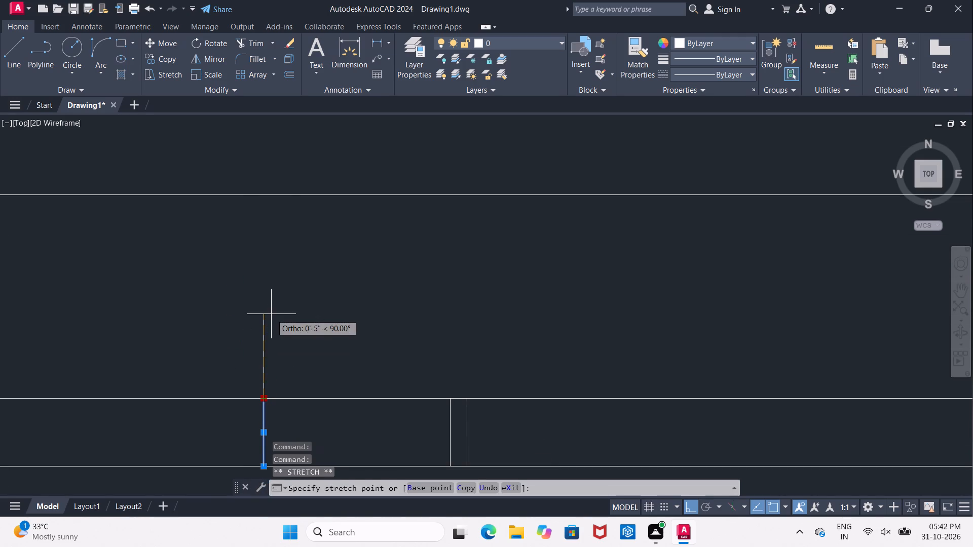
click(271, 178)
key(Escape)
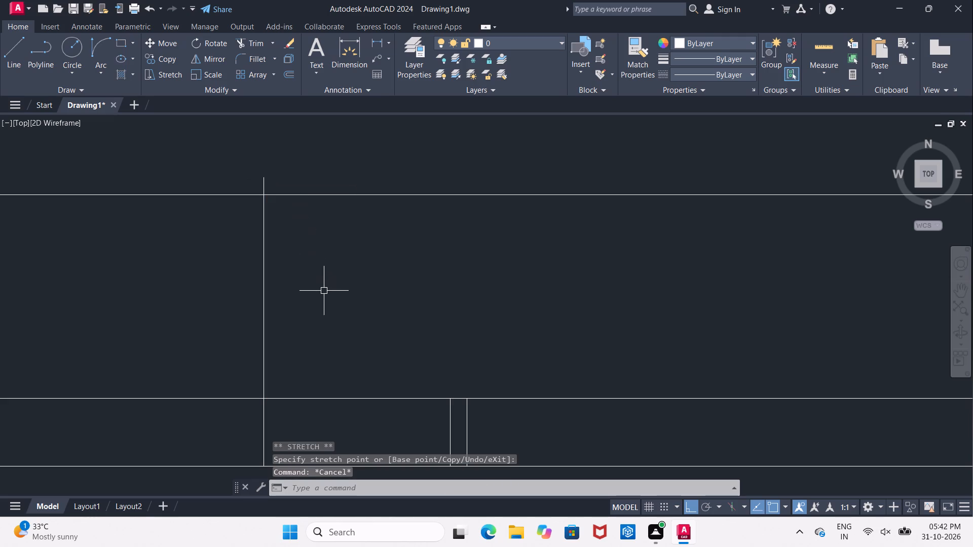
Trim the stretched vertical line above the 1' offset line, and the offset line to the left of it.
text(TR)
key(space)
key(space)
click(261, 189)
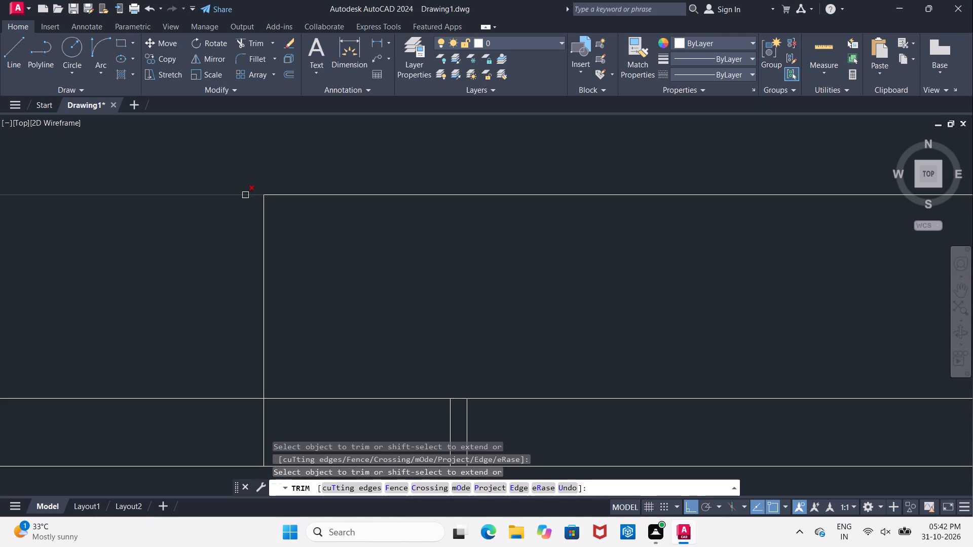
click(242, 196)
scroll(340, 244, down, 2)
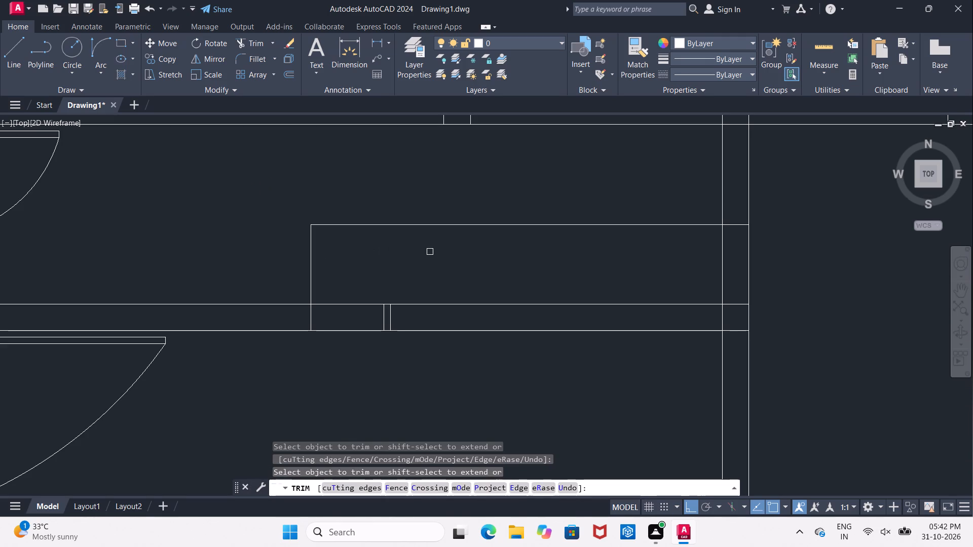
key(Escape)
key(Escape)
Extend the two vertical lines spaced 1" apart from the wall up to the 1' offset line.
text(EX)
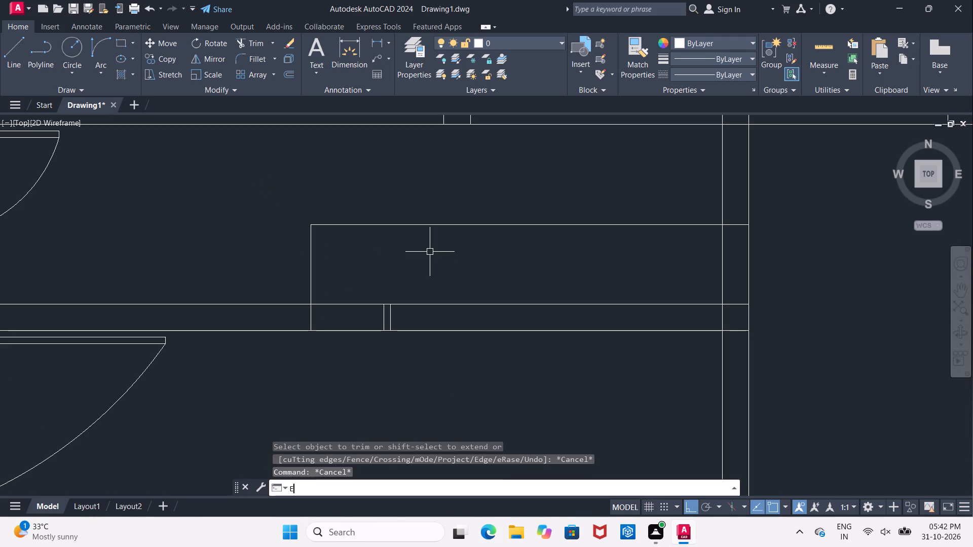
key(space)
key(space)
click(390, 316)
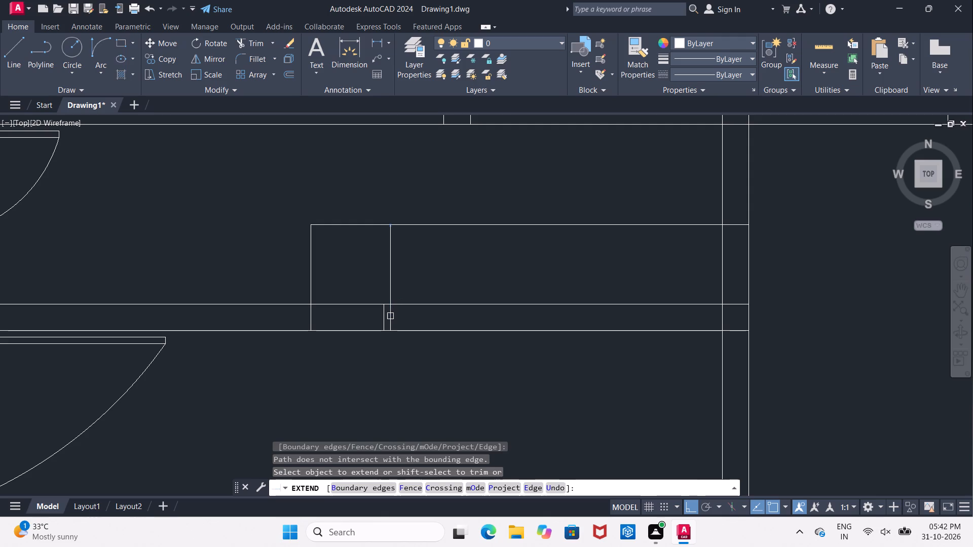
click(383, 315)
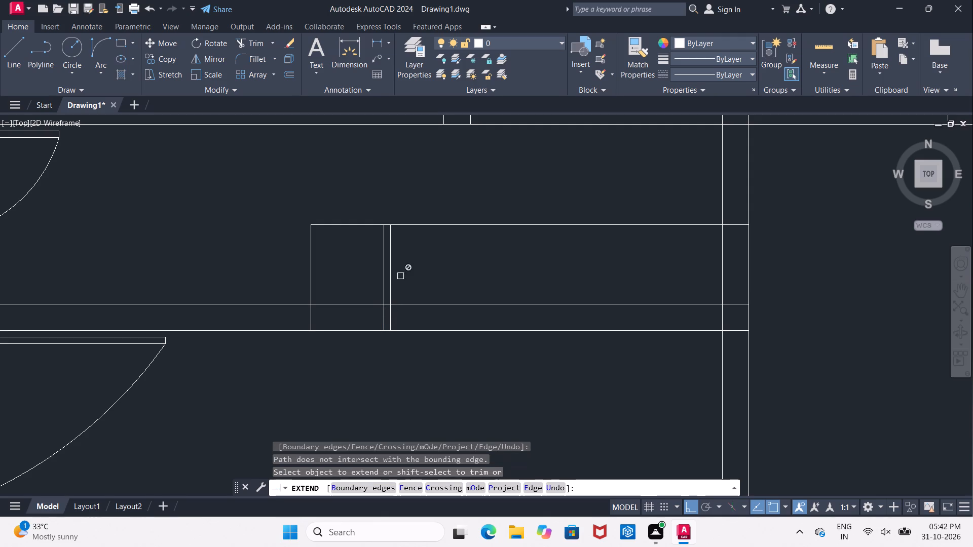
Trim the leftover offset line, the wall lines across the opening, the left jamb's excess and the wall line inside the door leaf.
shift+click(423, 227)
shift+click(335, 224)
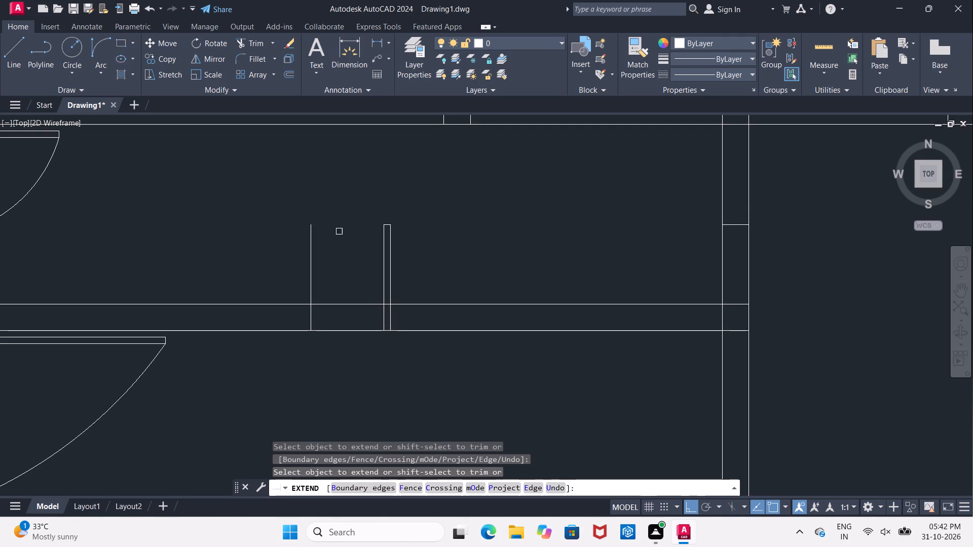
shift+click(339, 231)
shift+click(354, 338)
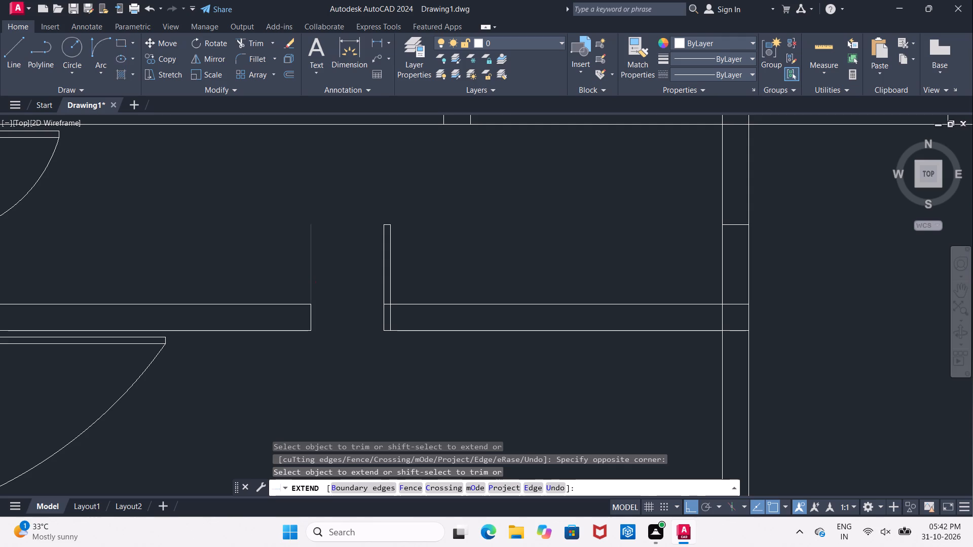
shift+click(312, 291)
scroll(394, 315, up, 1)
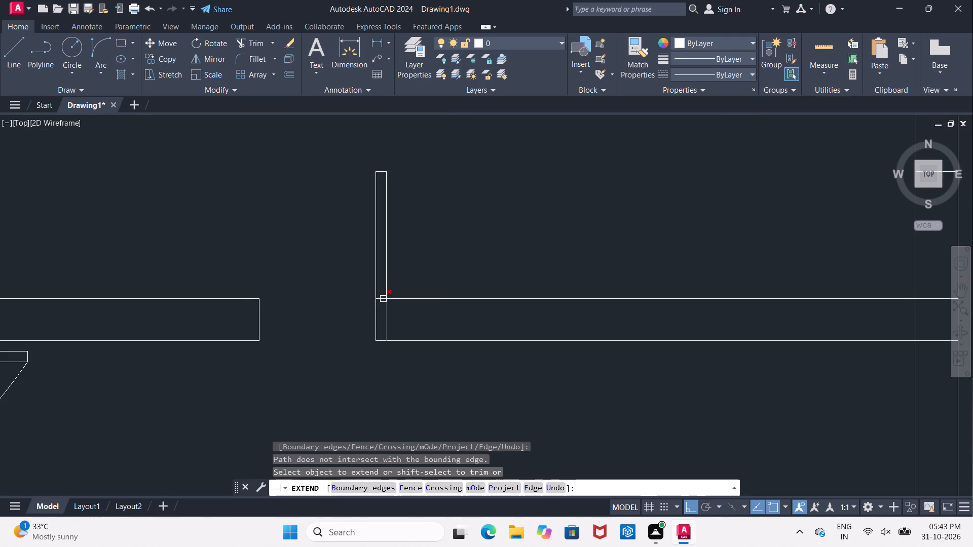
scroll(385, 301, up, 2)
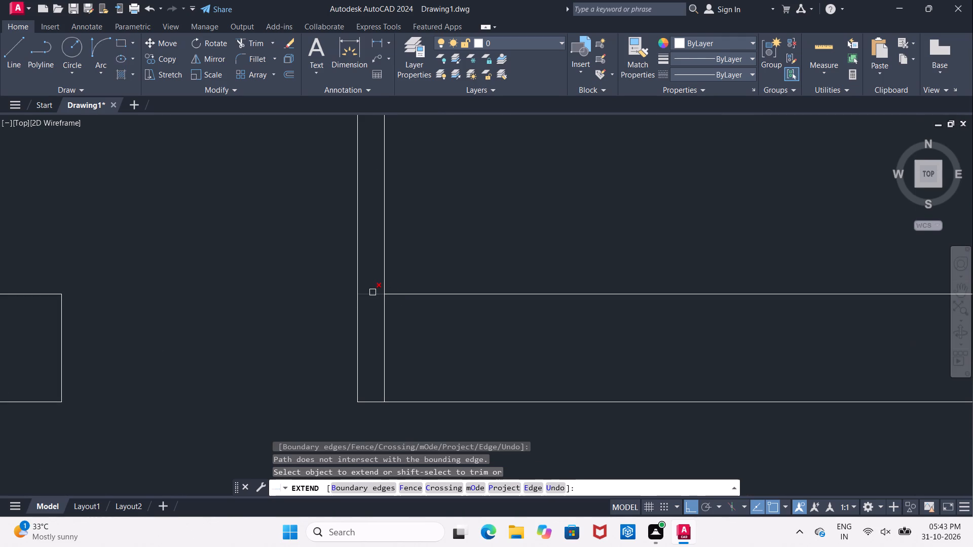
shift+click(372, 292)
scroll(309, 309, down, 2)
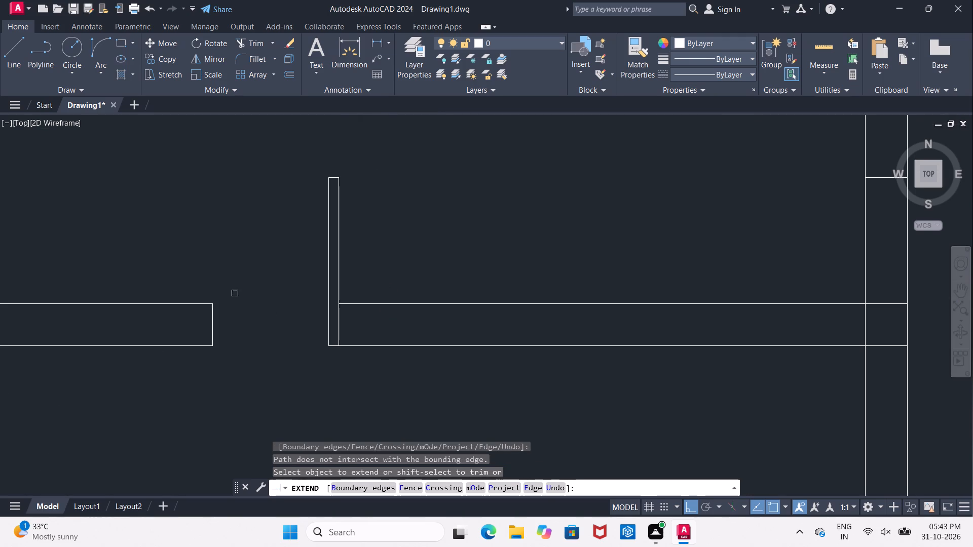
key(Escape)
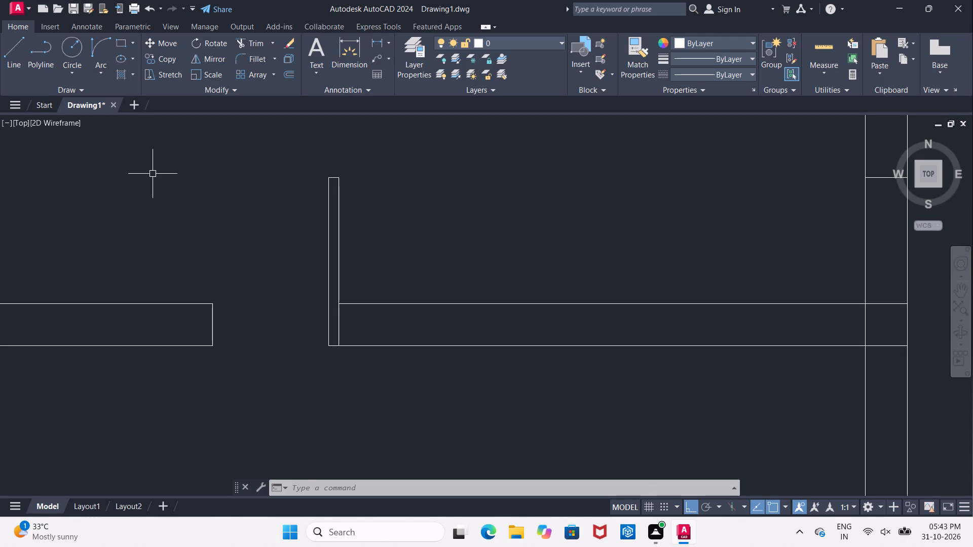
Draw the door swing arc from the left jamb's lower corner to the top of the door leaf, with a vertical start tangent.
click(98, 48)
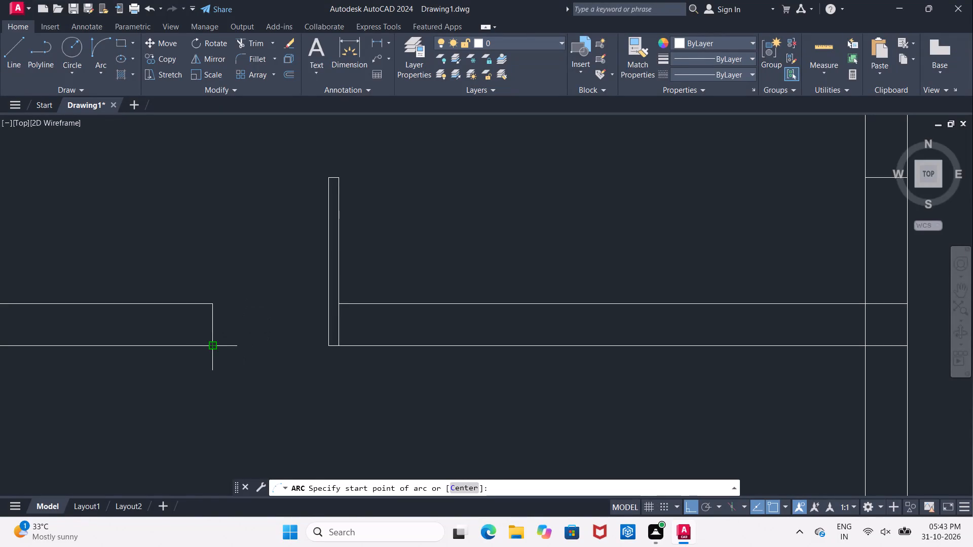
click(212, 346)
click(327, 179)
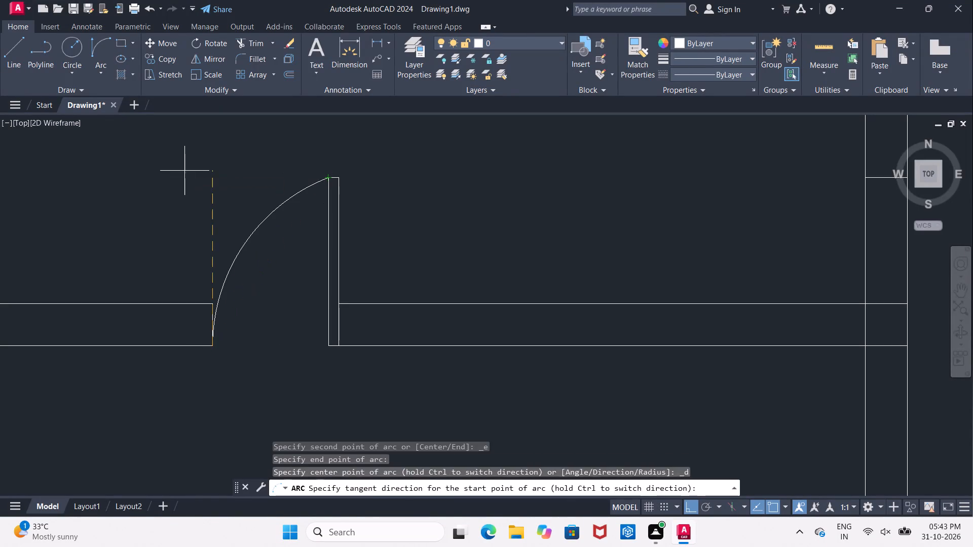
click(184, 171)
Delete the leftover horizontal offset segment inside the right outer wall.
scroll(229, 189, down, 3)
scroll(246, 240, down, 1)
scroll(345, 212, up, 2)
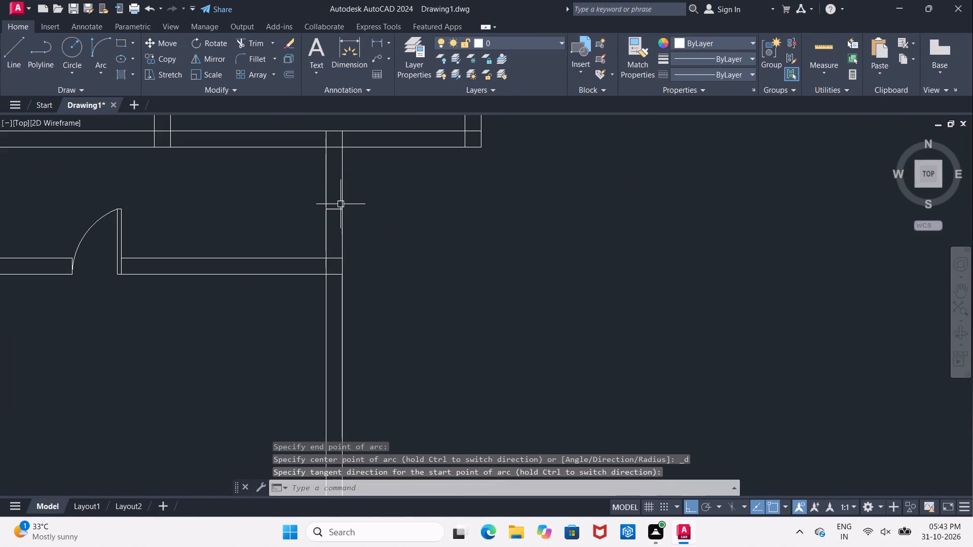
click(338, 207)
key(Delete)
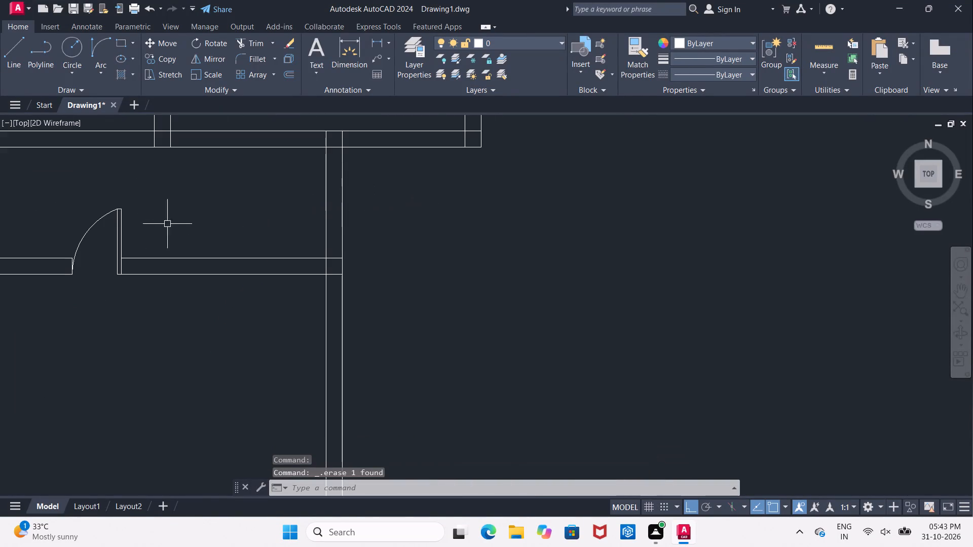
Trim the overlapping wall lines where the narrow room's lower wall meets the right outer wall.
text(TR)
key(space)
key(space)
scroll(323, 290, up, 2)
click(340, 251)
click(343, 209)
click(326, 230)
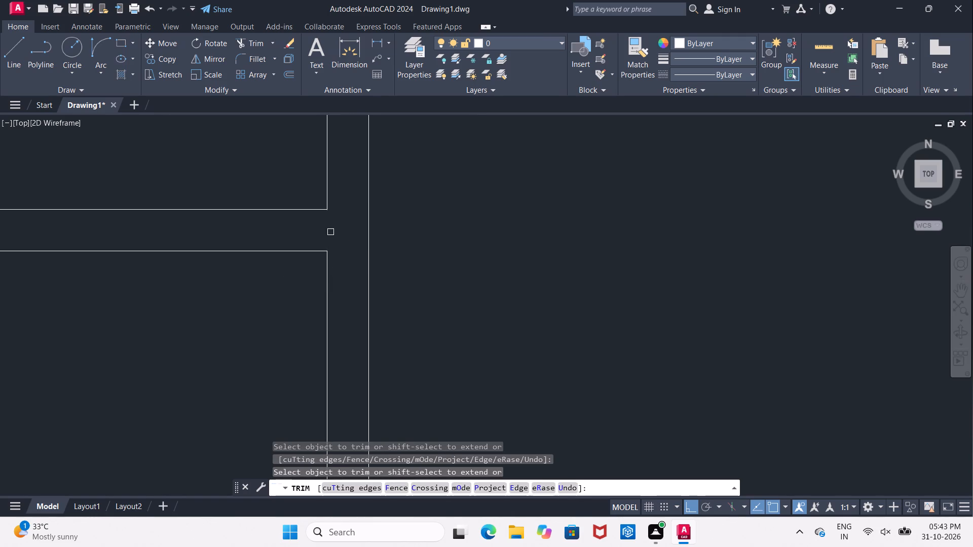
Trim the crossing lines where the right outer wall meets the narrow room's upper wall.
scroll(331, 233, down, 3)
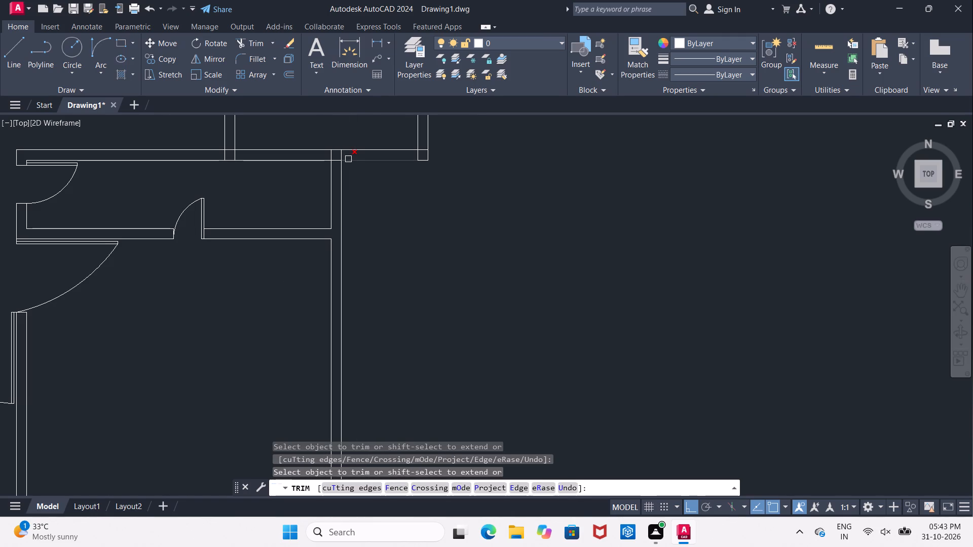
middle_drag(329, 181, 337, 211)
scroll(340, 196, up, 1)
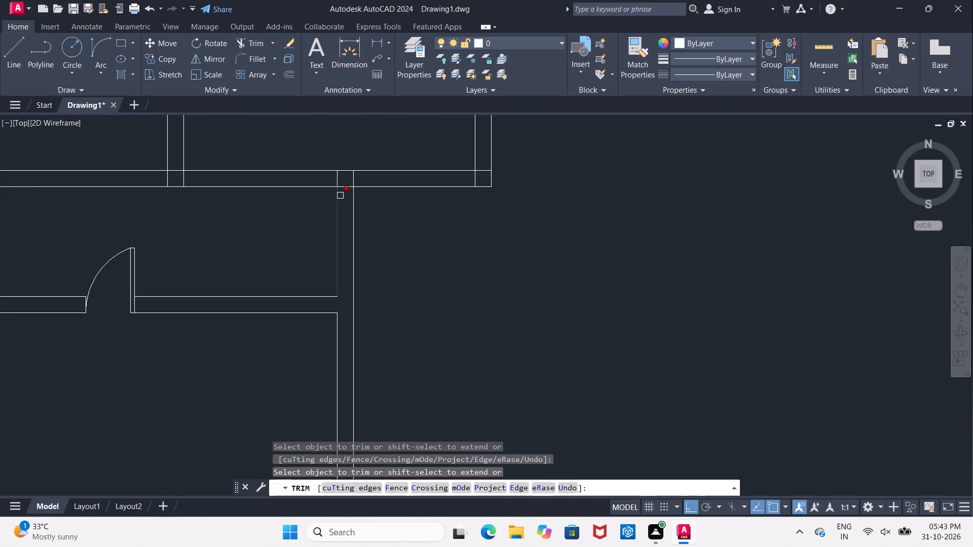
scroll(342, 200, up, 2)
click(352, 168)
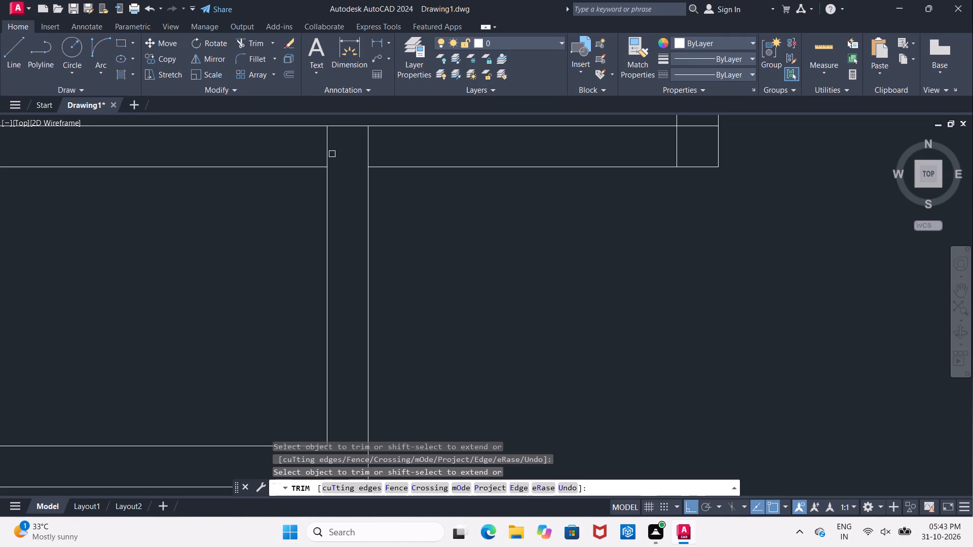
click(327, 151)
click(371, 153)
click(363, 154)
scroll(371, 157, down, 2)
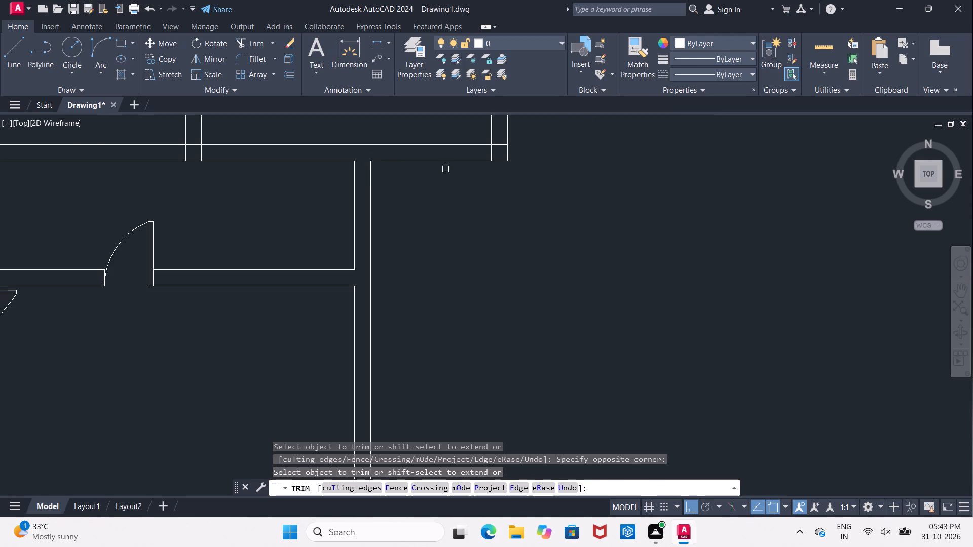
Trim the overlapping inner lines at the lower-right wall corner of the room above the narrow room.
middle_drag(484, 183, 450, 310)
scroll(442, 269, up, 2)
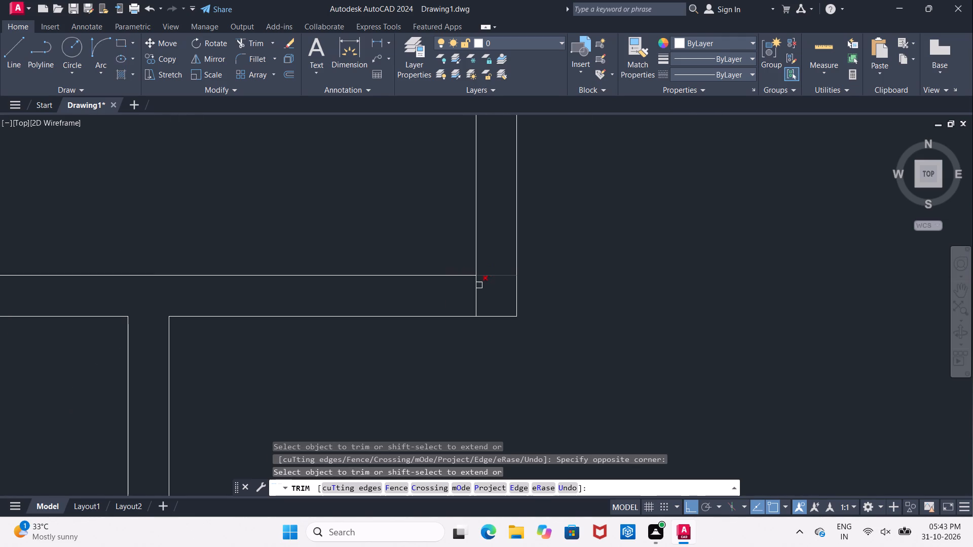
click(476, 288)
drag(496, 266, 495, 278)
click(495, 284)
Trim the partition's two vertical lines where they cross the narrow room's upper wall.
scroll(494, 288, down, 4)
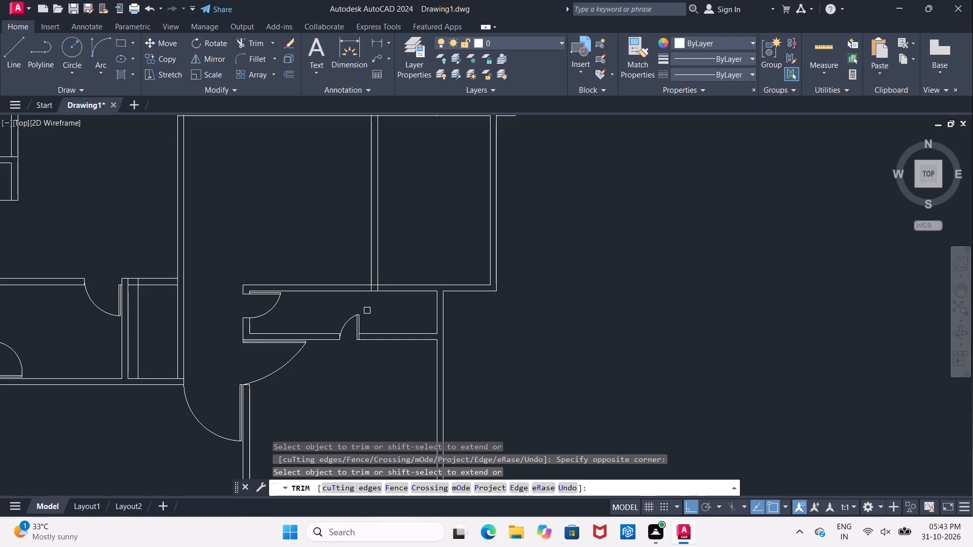
scroll(375, 292, up, 3)
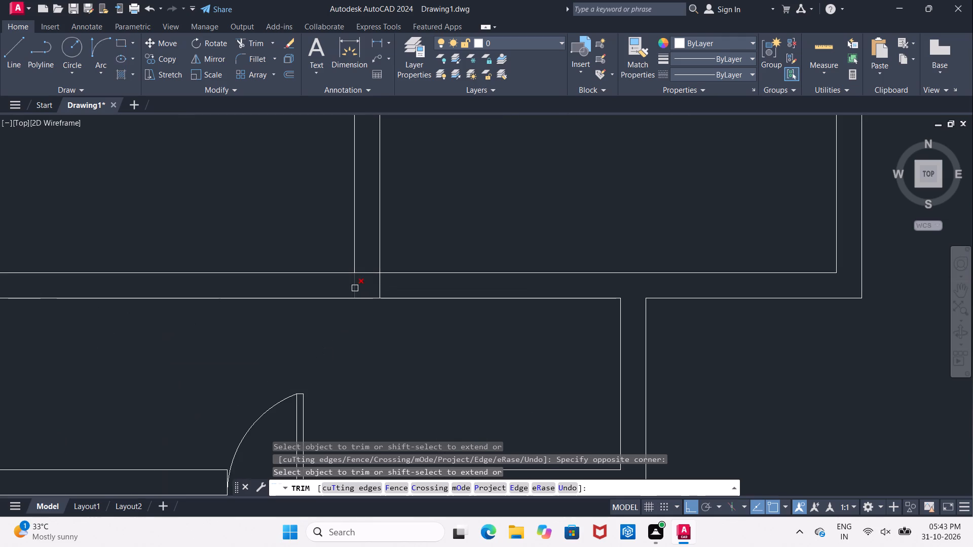
click(355, 288)
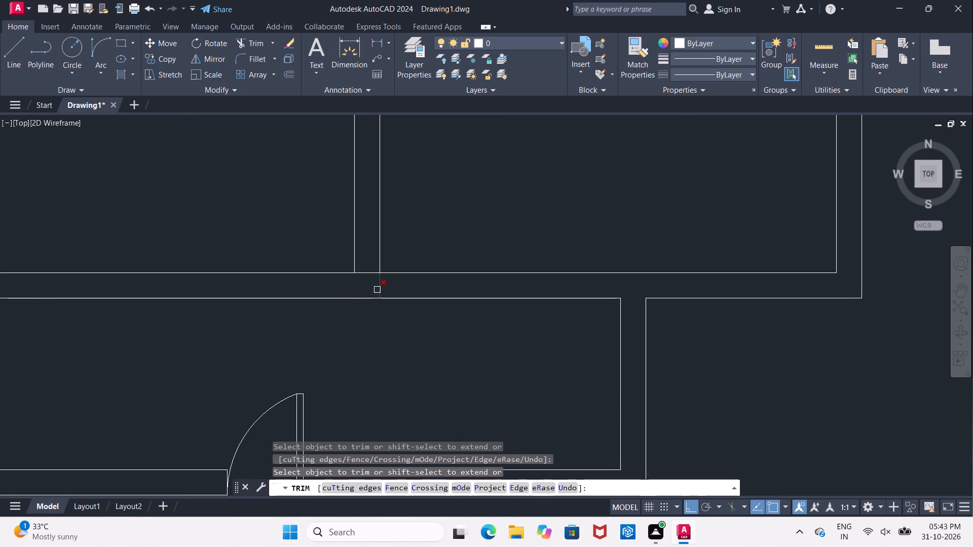
click(377, 290)
scroll(377, 290, down, 5)
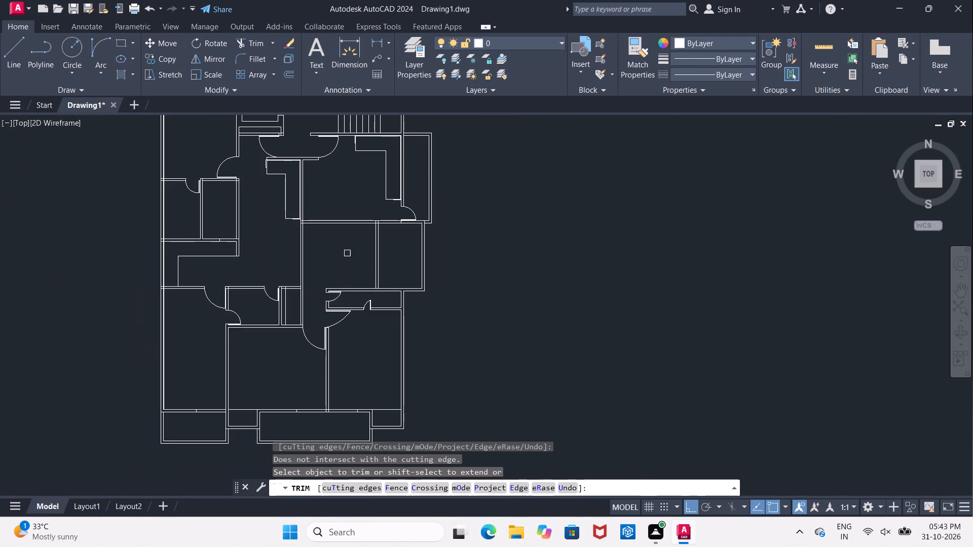
middle_drag(348, 252, 333, 296)
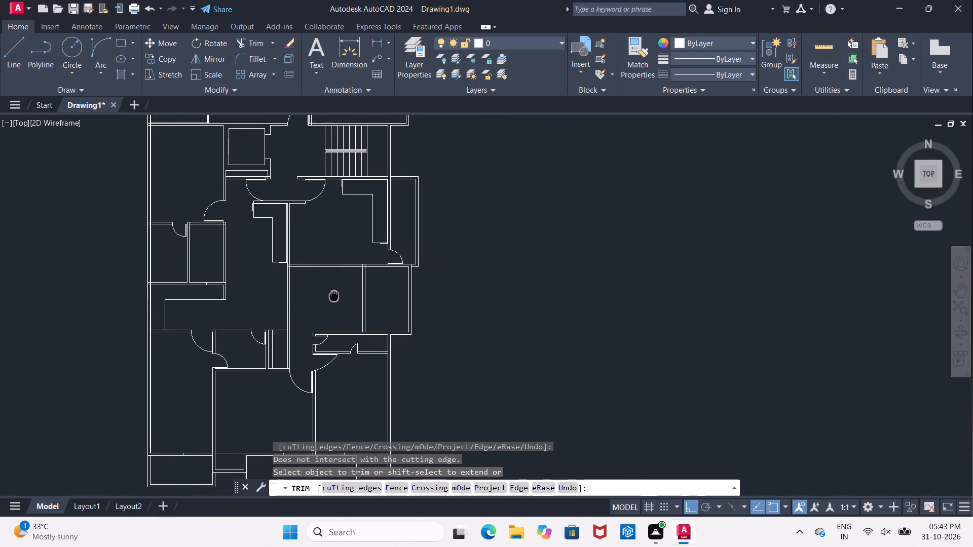
middle_drag(333, 296, 331, 296)
key(Escape)
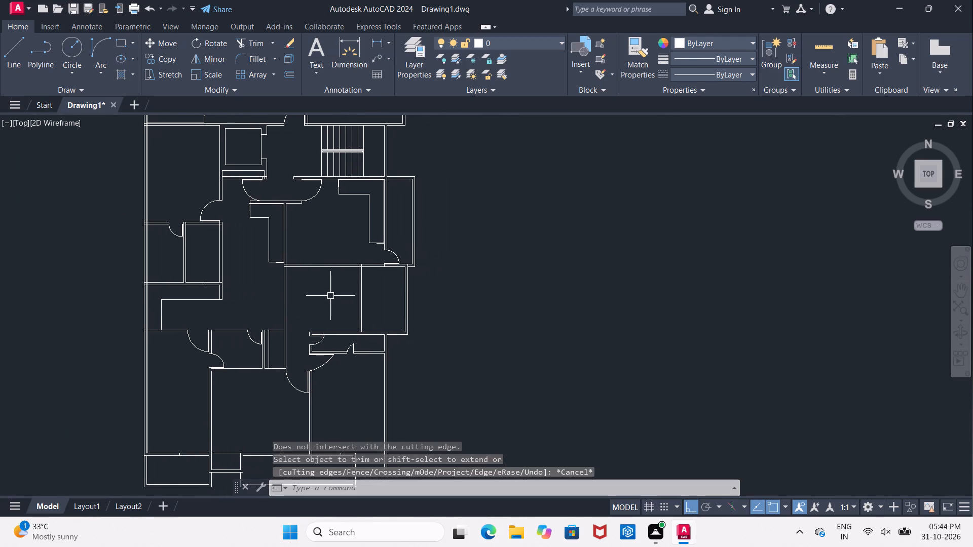
Draw a short horizontal line across the thickness of the partition wall at its midpoint in the room above the narrow room.
scroll(330, 296, up, 2)
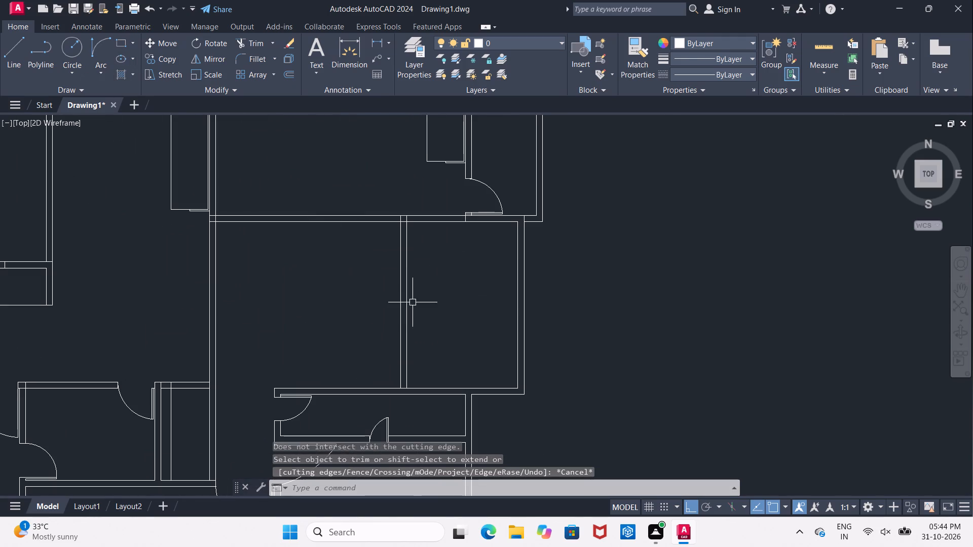
middle_drag(419, 298, 271, 318)
click(15, 54)
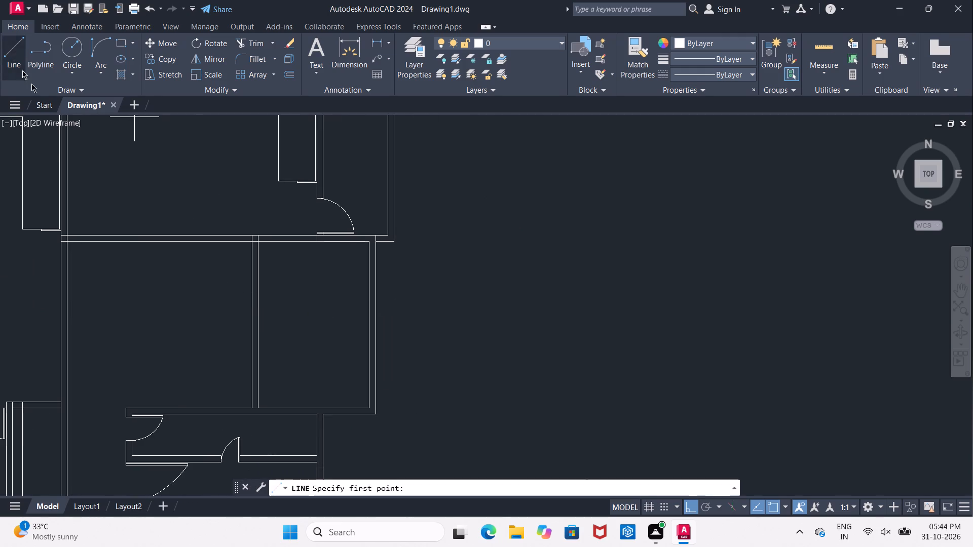
scroll(246, 399, up, 2)
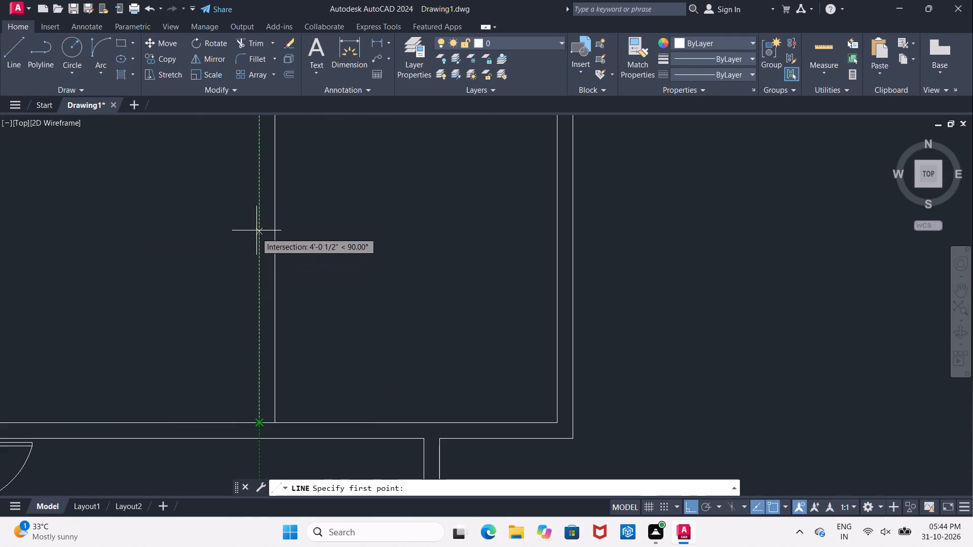
scroll(263, 222, down, 2)
click(261, 217)
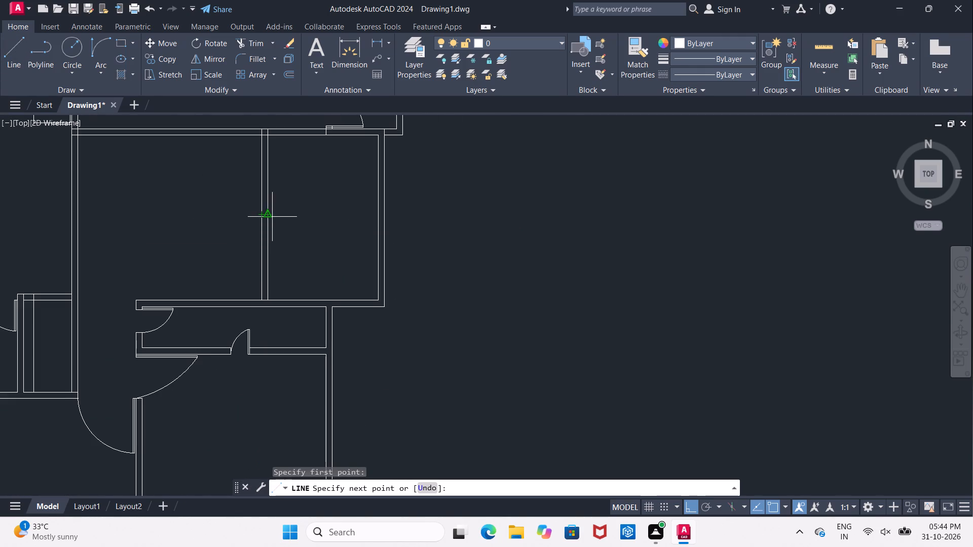
scroll(272, 217, up, 4)
click(242, 204)
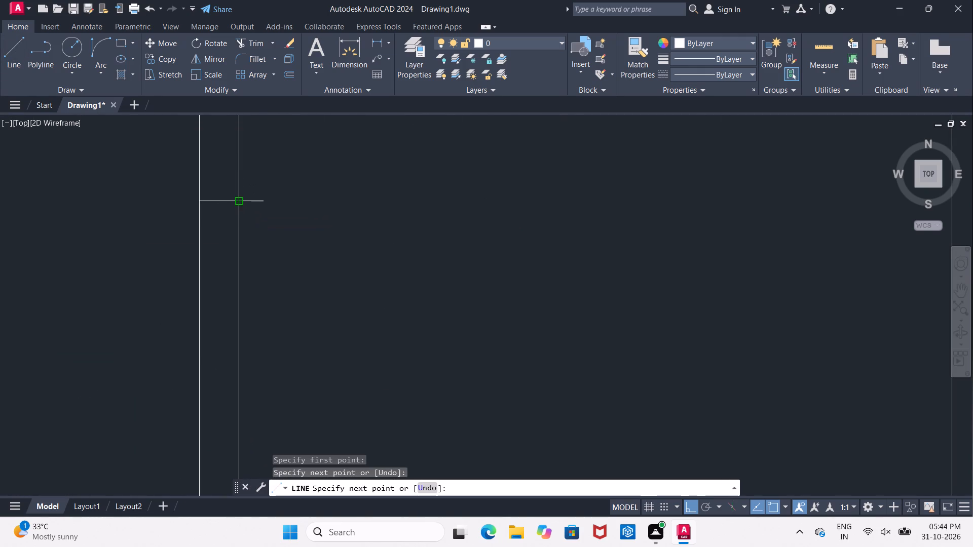
key(Escape)
Offset the partition's short midpoint line by 1'8" both upward and downward to mark the opening's edges.
middle_drag(293, 229, 369, 304)
key(o)
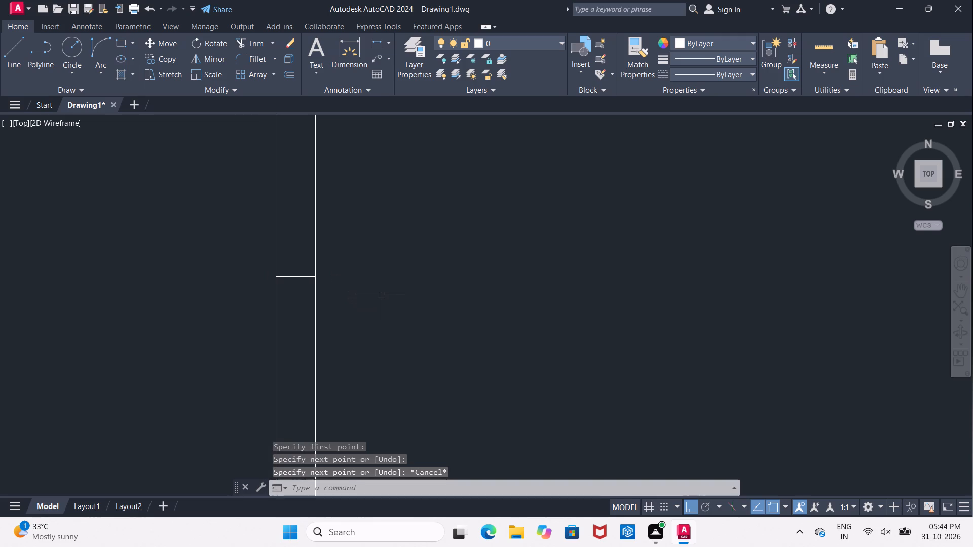
key(Return)
text(1'8")
key(Return)
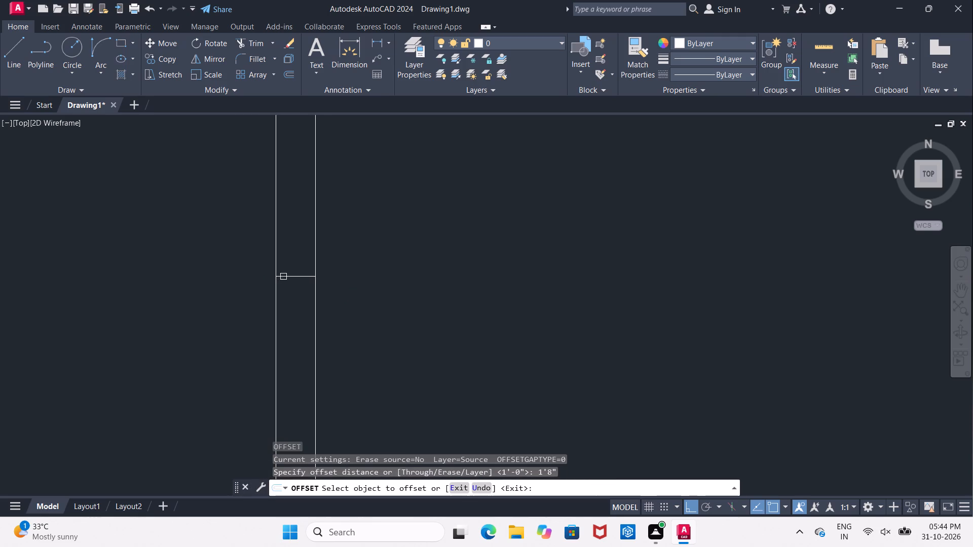
click(285, 276)
click(292, 219)
click(296, 275)
click(297, 323)
scroll(300, 327, down, 2)
key(Escape)
Delete the midpoint line and trim both partition lines between the two offset lines to form the opening.
click(300, 307)
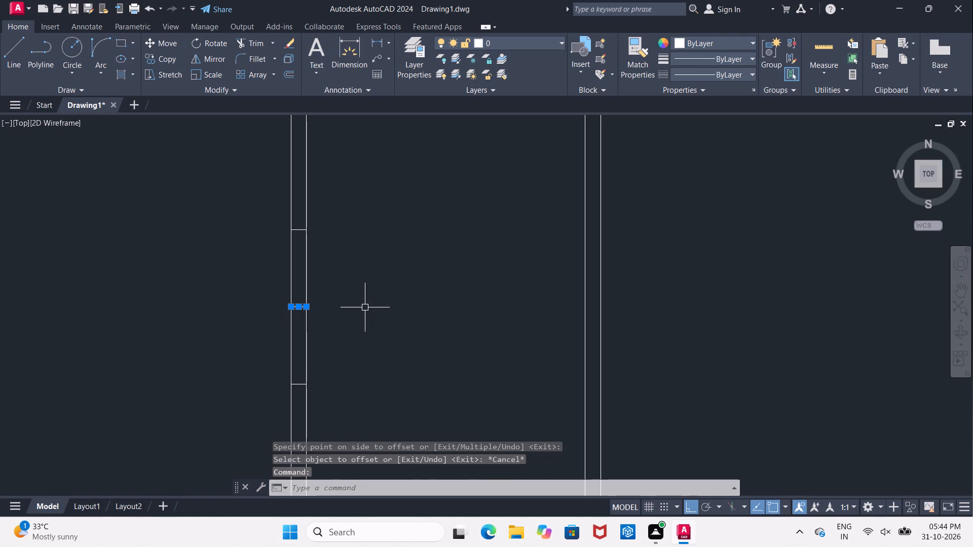
key(Delete)
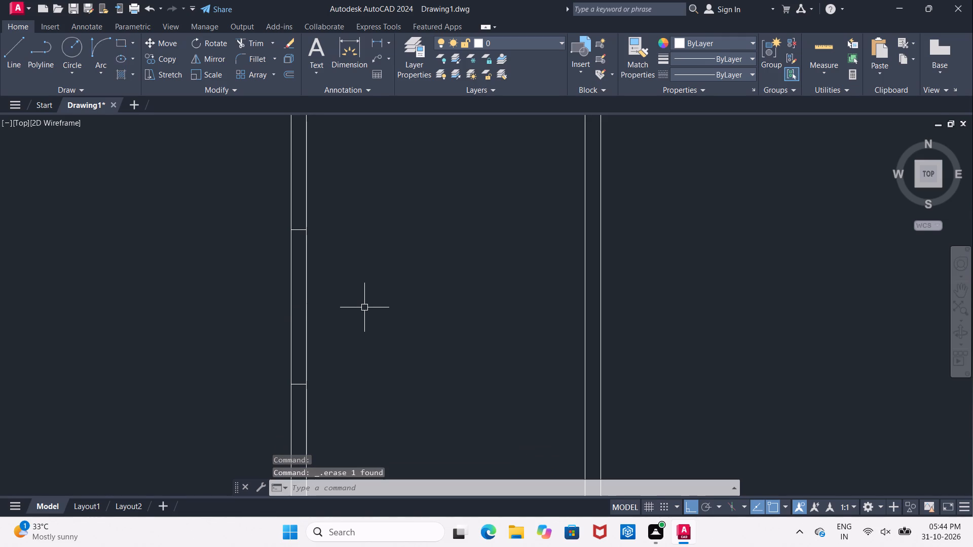
text(TR)
key(space)
key(space)
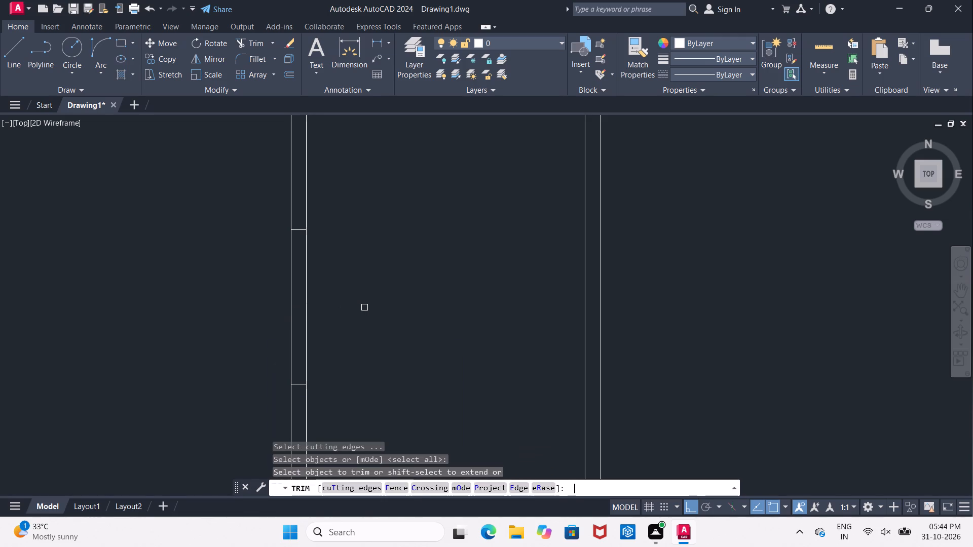
drag(244, 279, 261, 281)
click(388, 282)
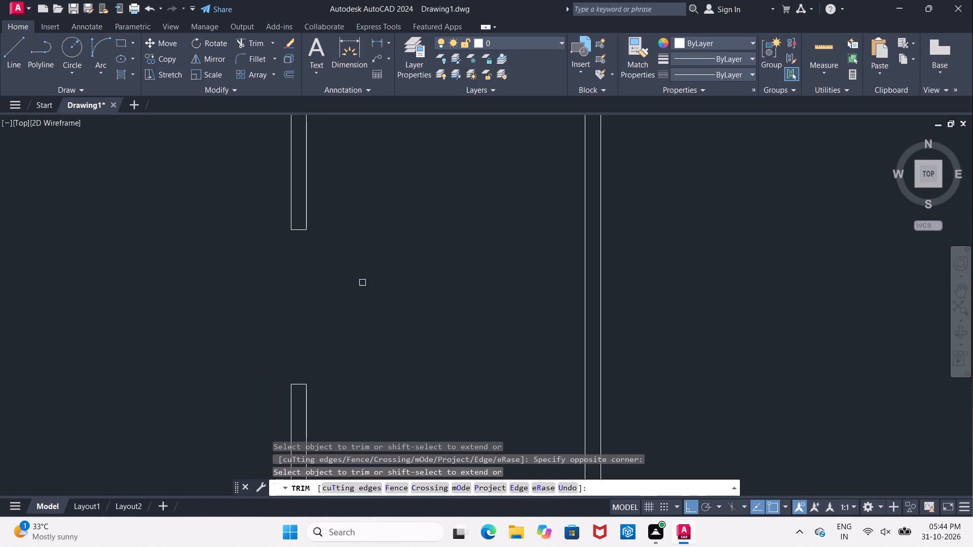
scroll(356, 282, down, 3)
scroll(354, 280, up, 2)
key(Escape)
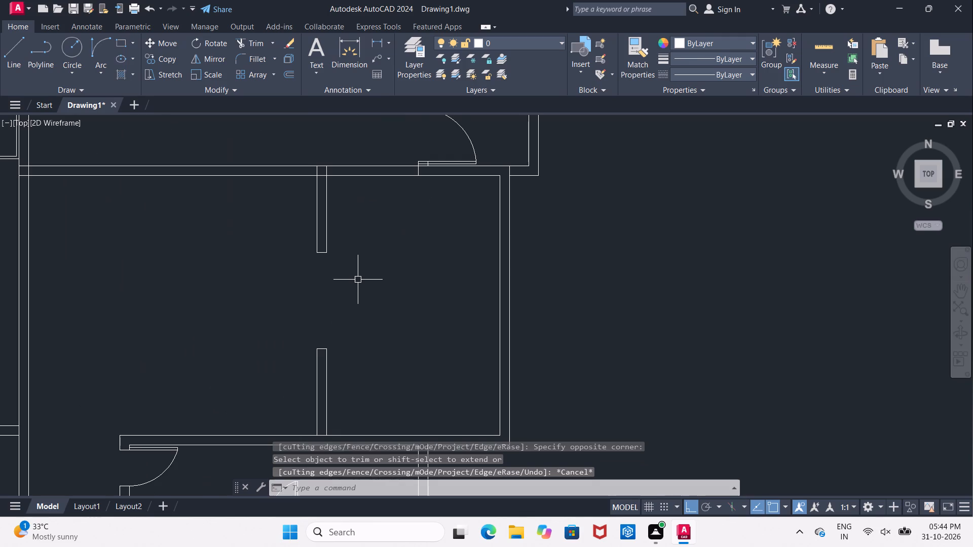
Draw a horizontal line from the lower corner of the upper partition stub across the room, past the right outer wall.
middle_drag(365, 280, 348, 282)
scroll(348, 282, up, 1)
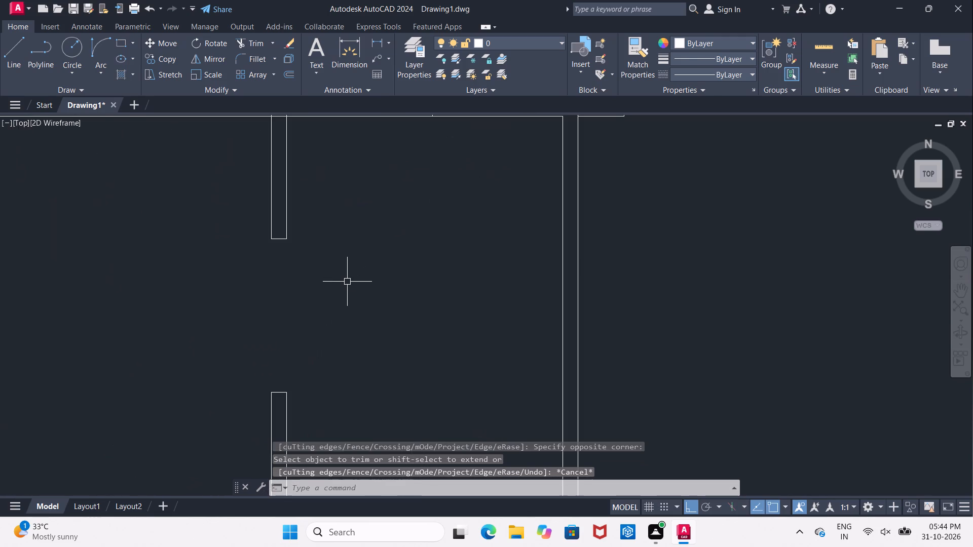
click(16, 43)
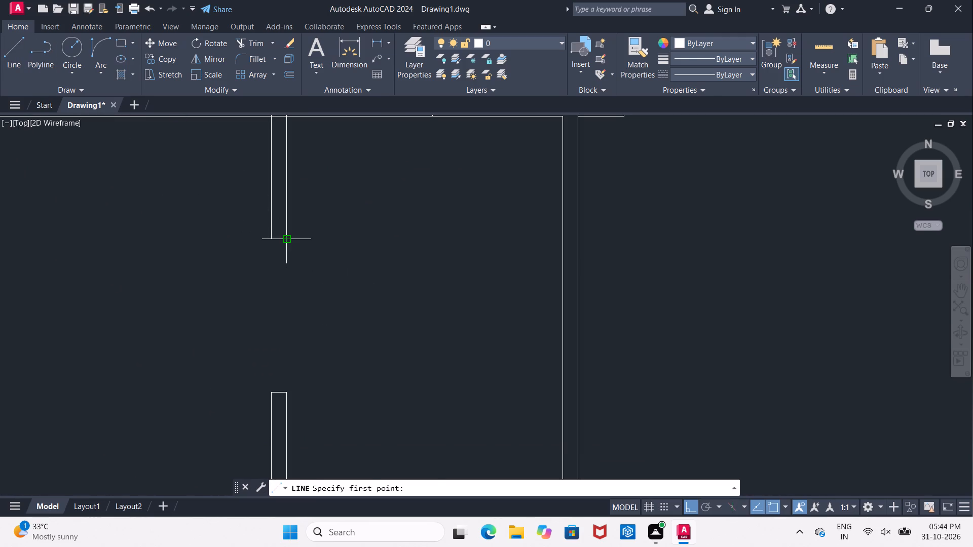
click(288, 241)
click(590, 237)
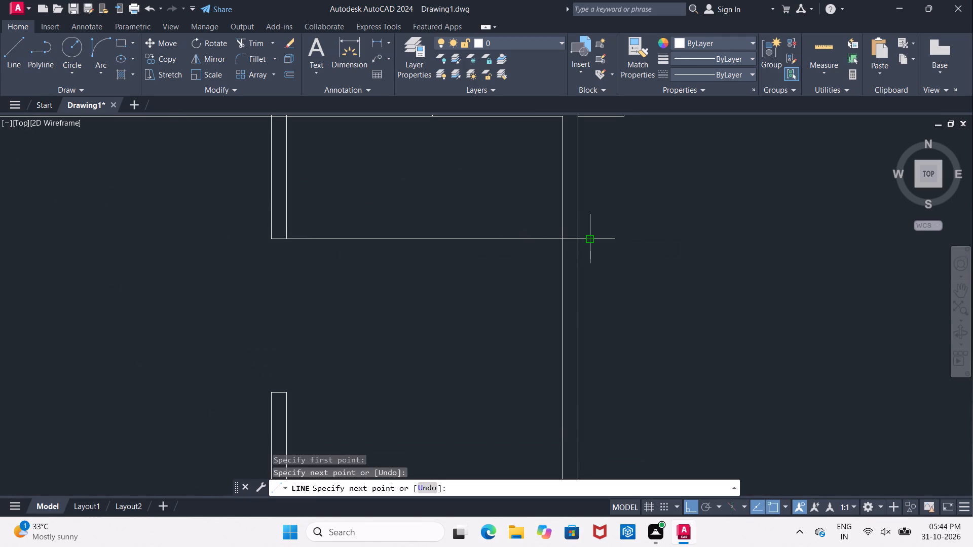
key(Escape)
Trim the new horizontal line back to the inner face of the right outer wall.
key(t)
key(e)
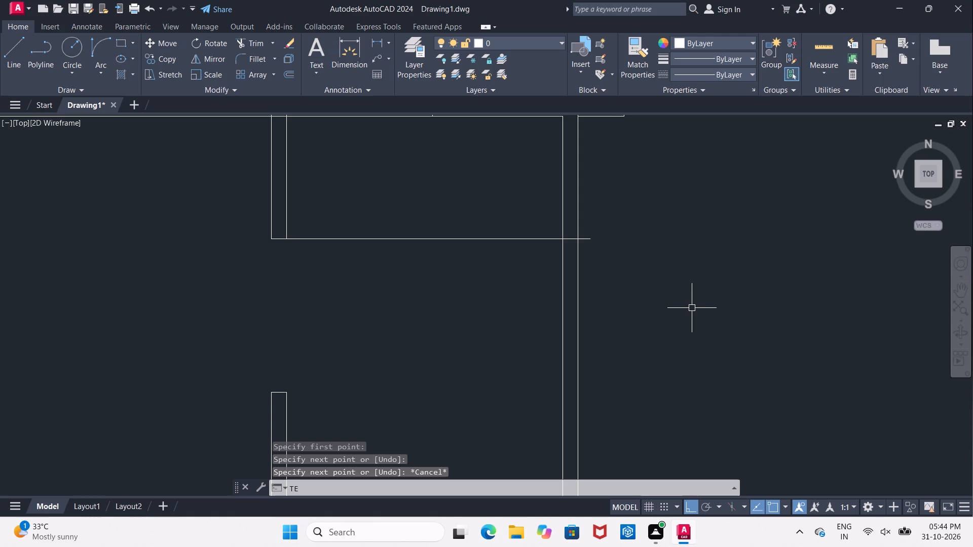
key(Escape)
key(Escape)
key(t)
key(r)
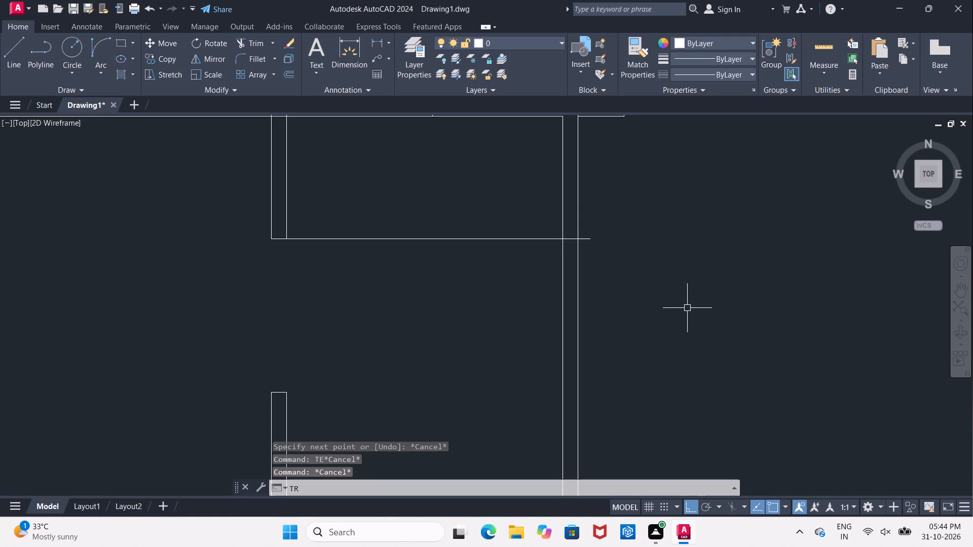
key(space)
key(space)
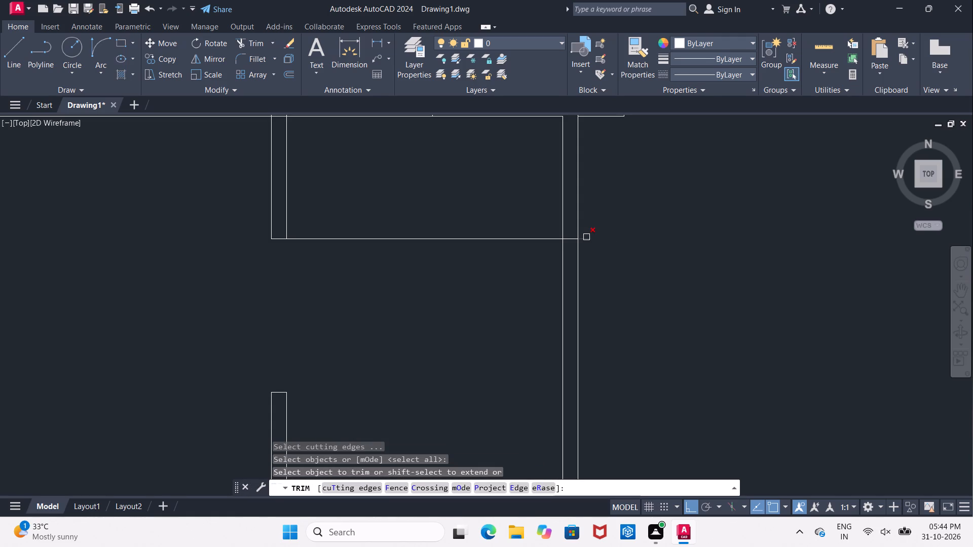
click(586, 237)
click(568, 240)
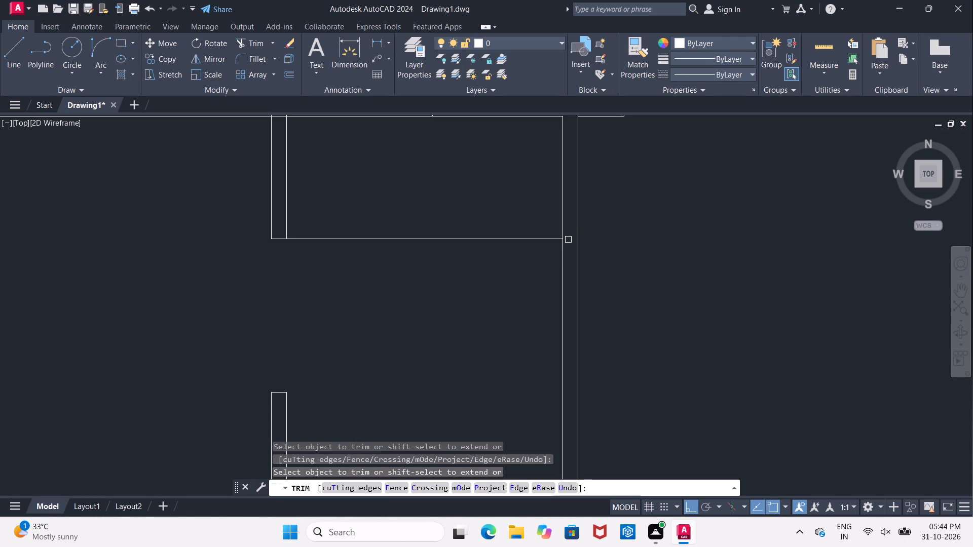
key(Escape)
Offset the inner line of the right outer wall 2' into the room.
key(o)
key(Return)
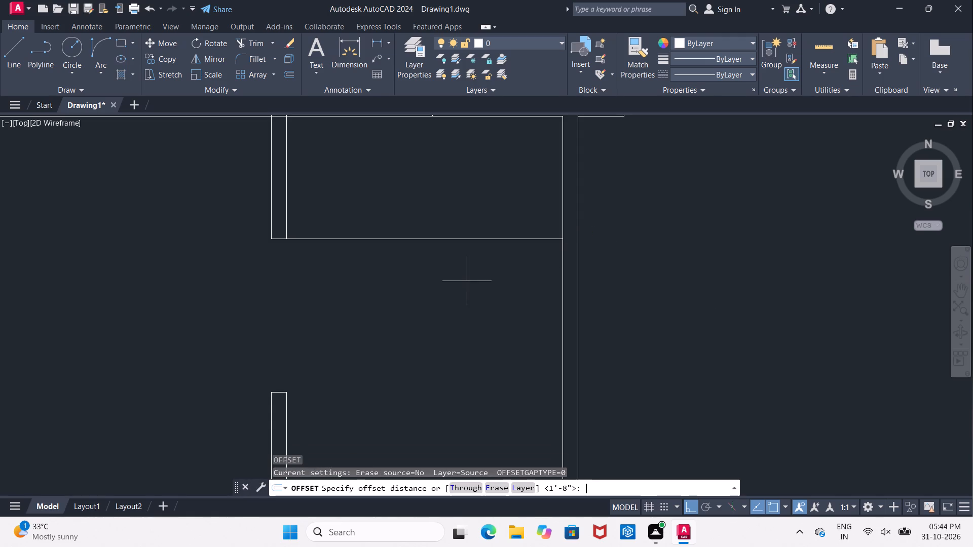
text(2')
key(Return)
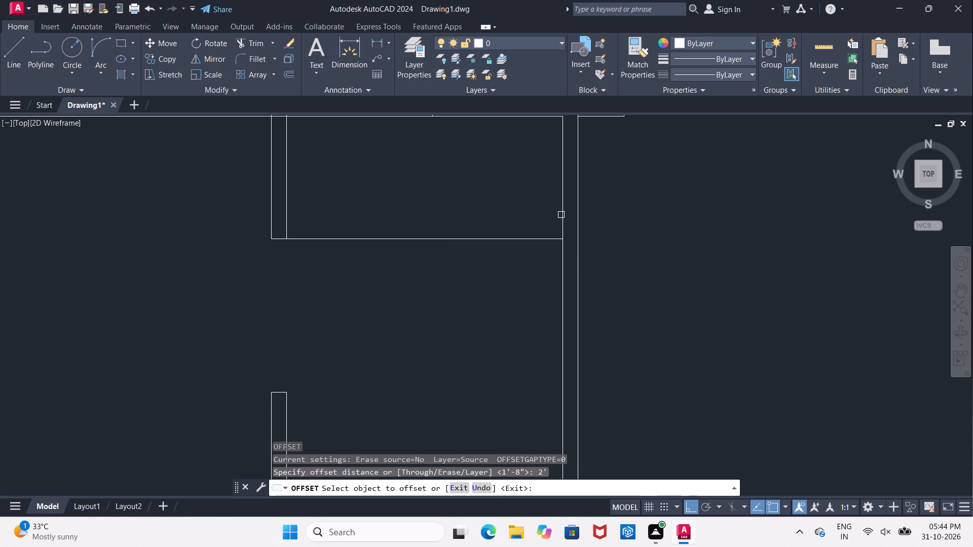
click(560, 214)
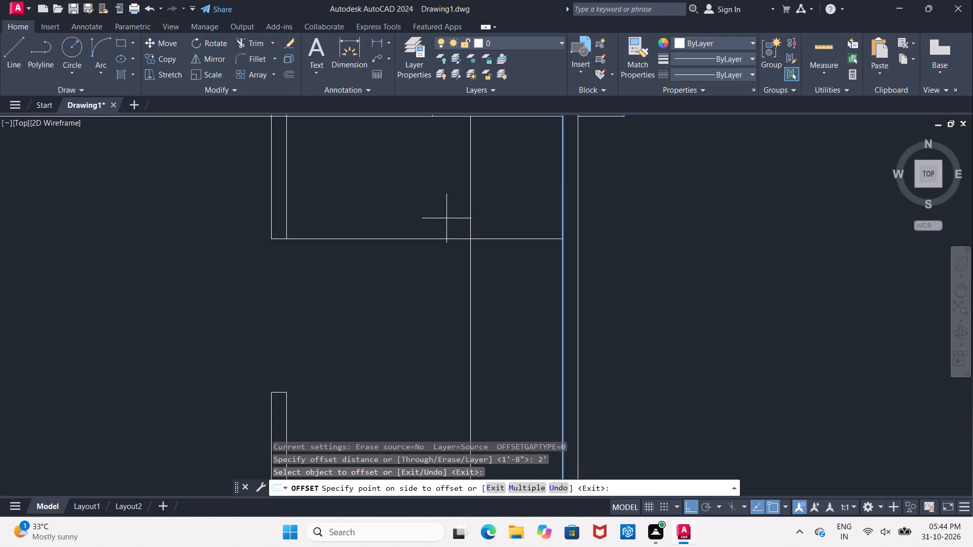
click(446, 218)
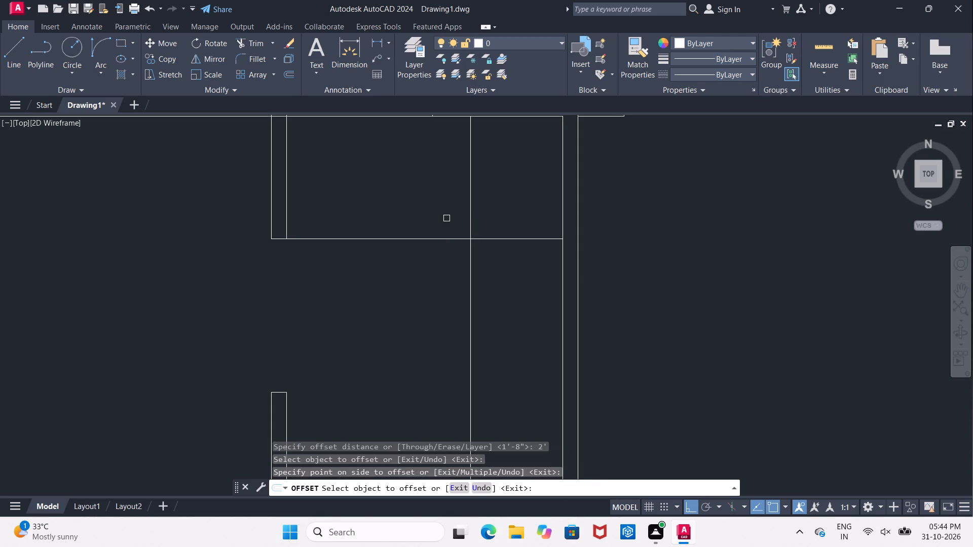
key(Escape)
Trim the horizontal line and the offset vertical line beyond their crossing to form an L-shaped outline.
text(TR)
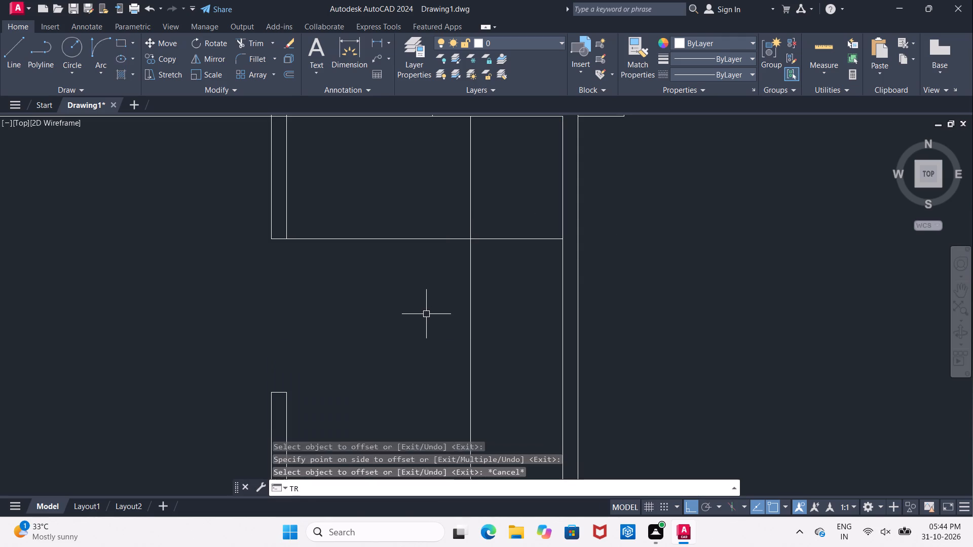
key(space)
key(space)
click(472, 227)
click(479, 241)
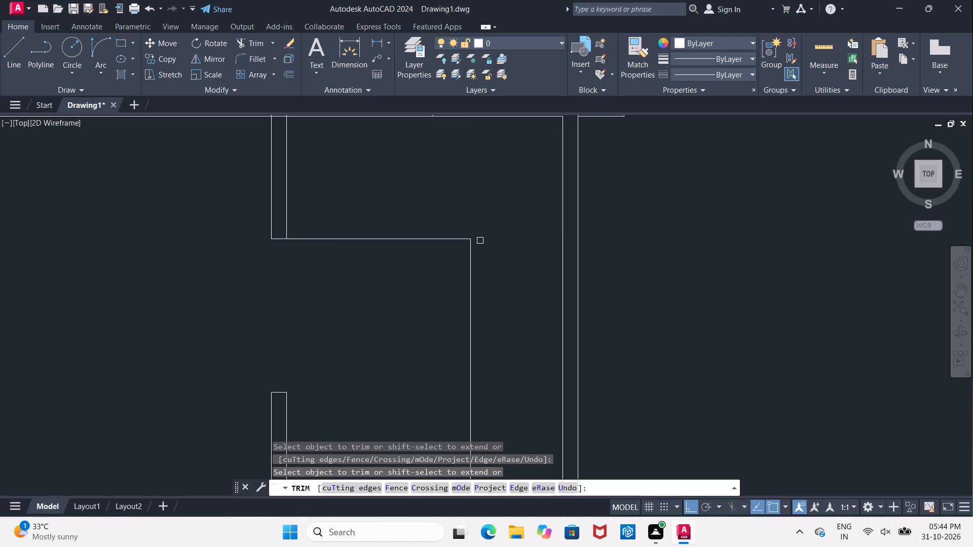
Trim away both lines of the room's upper wall between the long left wall and the partition.
scroll(505, 241, down, 2)
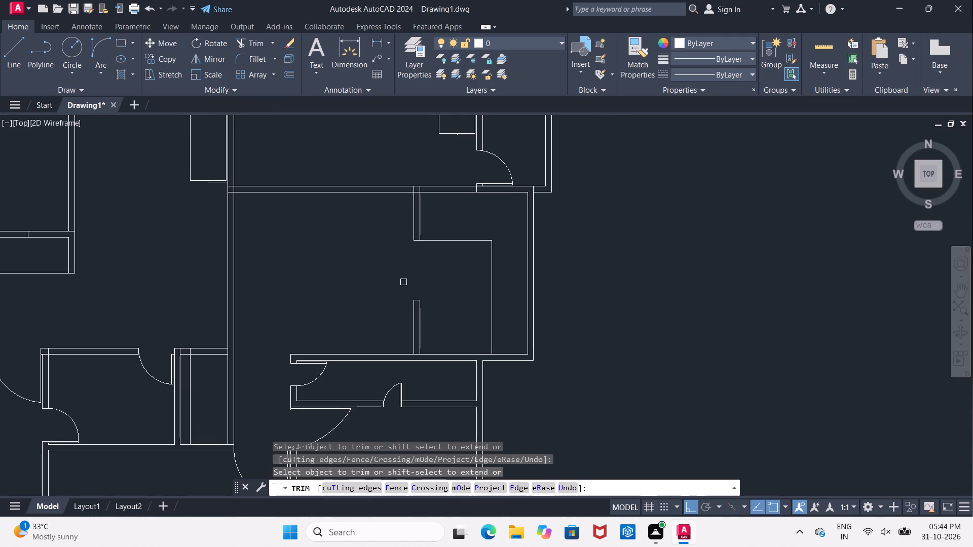
middle_drag(358, 285, 380, 346)
scroll(380, 346, down, 1)
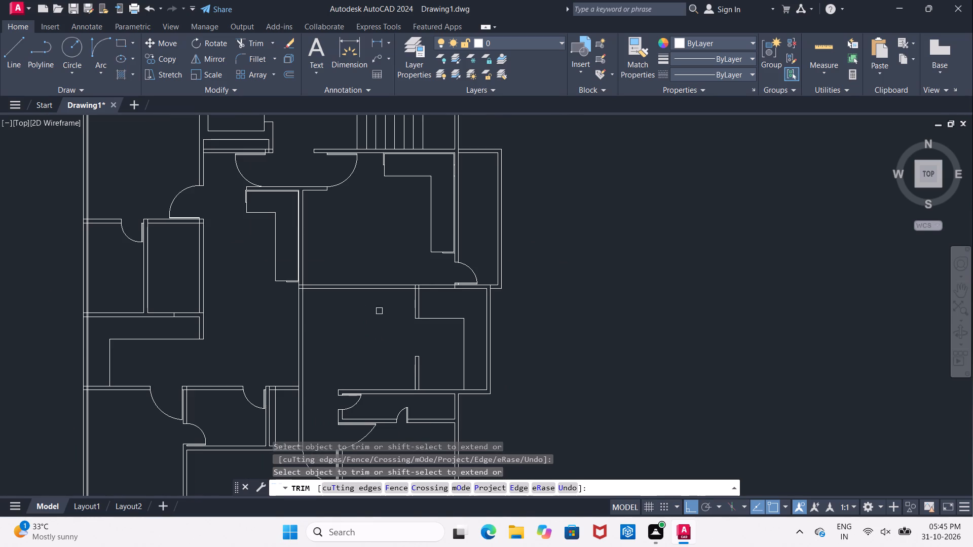
scroll(409, 295, up, 1)
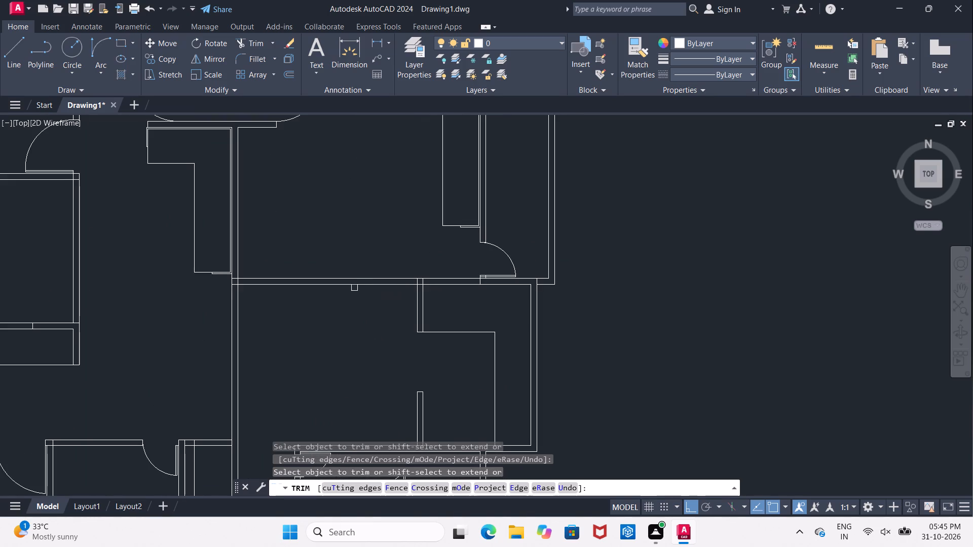
click(342, 253)
click(341, 302)
middle_drag(317, 304, 375, 322)
scroll(284, 303, up, 2)
key(Escape)
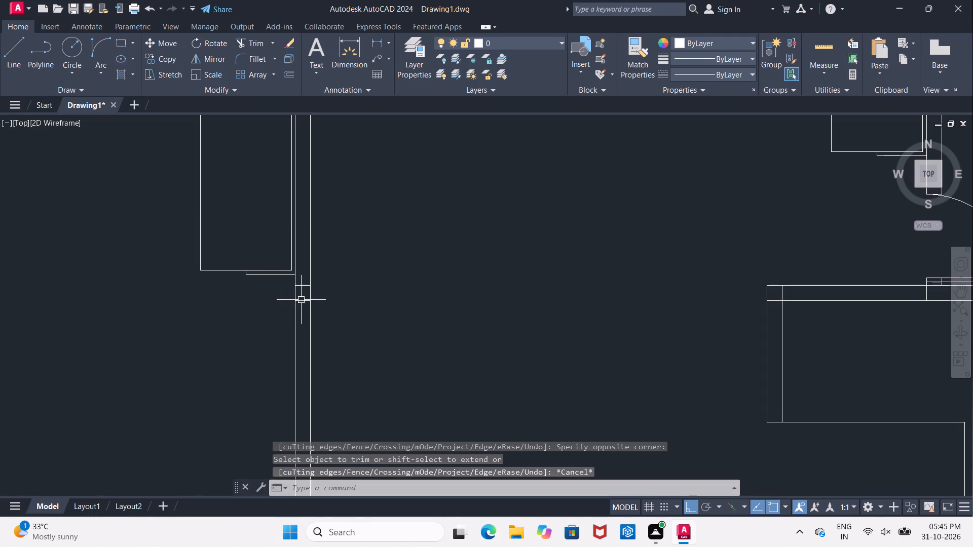
Delete the two leftover short lines across the long left wall where the removed wall met it.
click(302, 300)
click(301, 284)
key(Delete)
Trim the overlapping inner lines at the corner where the partition meets the remaining upper wall.
scroll(369, 297, down, 3)
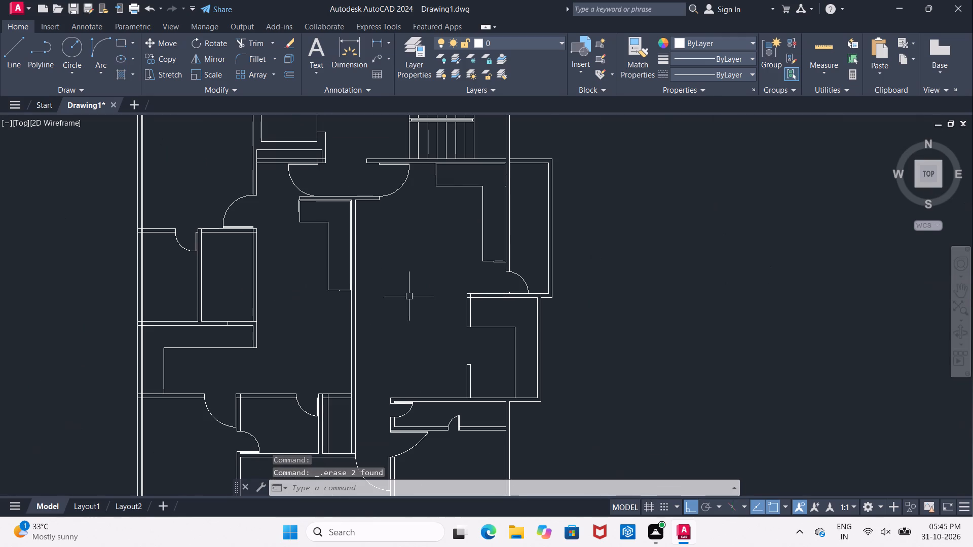
scroll(509, 319, up, 2)
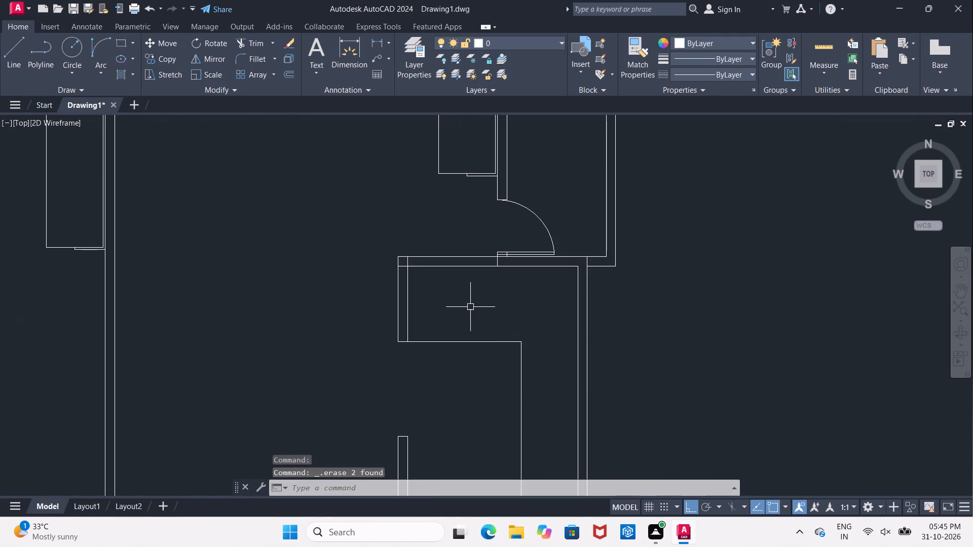
text(TR)
key(space)
key(space)
scroll(405, 286, up, 2)
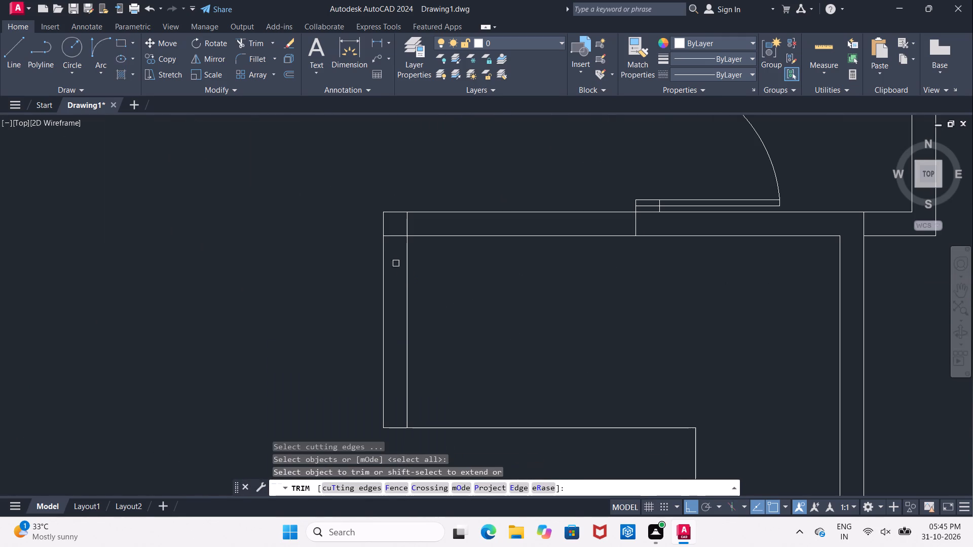
click(388, 239)
click(406, 228)
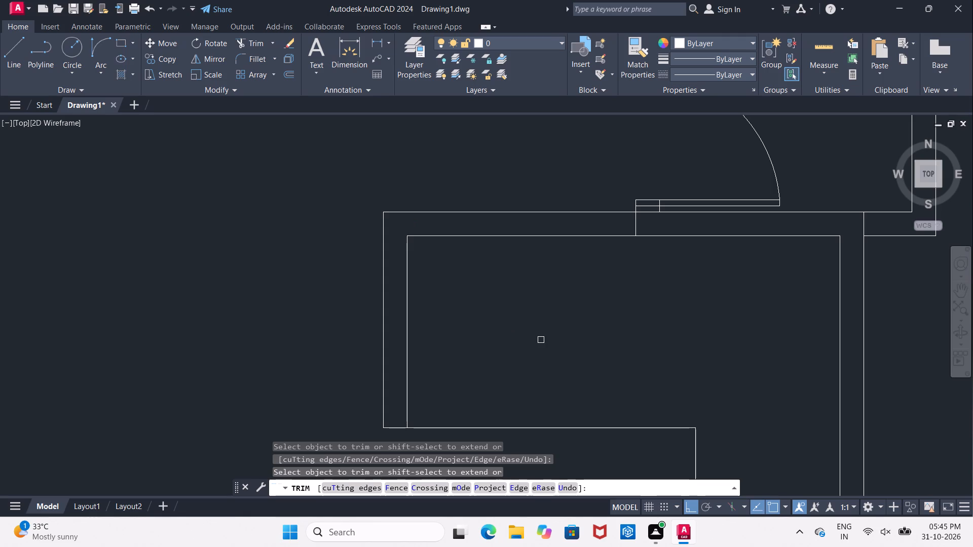
Trim the short vertical line crossing the upper wall just below the door's hinge end.
scroll(630, 281, up, 1)
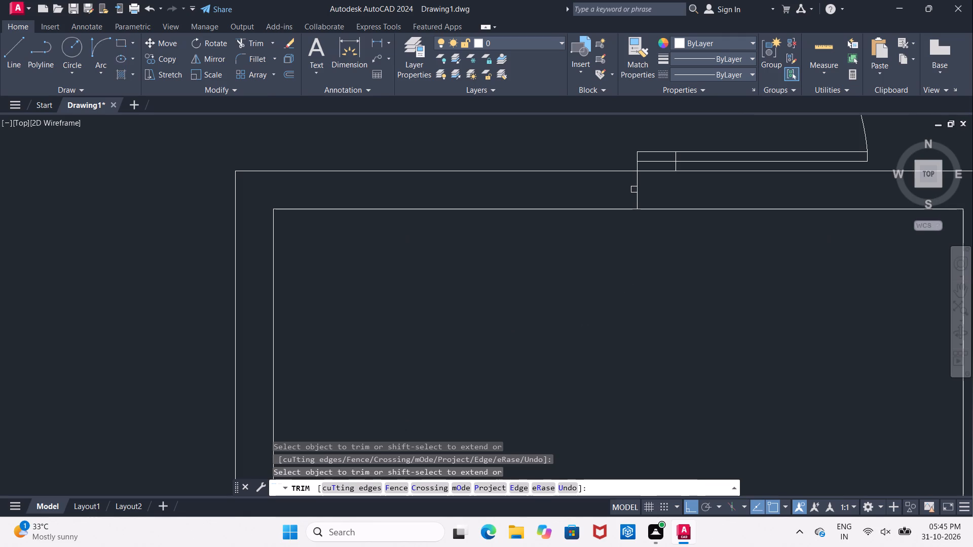
click(637, 192)
scroll(633, 194, down, 2)
scroll(667, 252, down, 1)
middle_drag(625, 256, 584, 254)
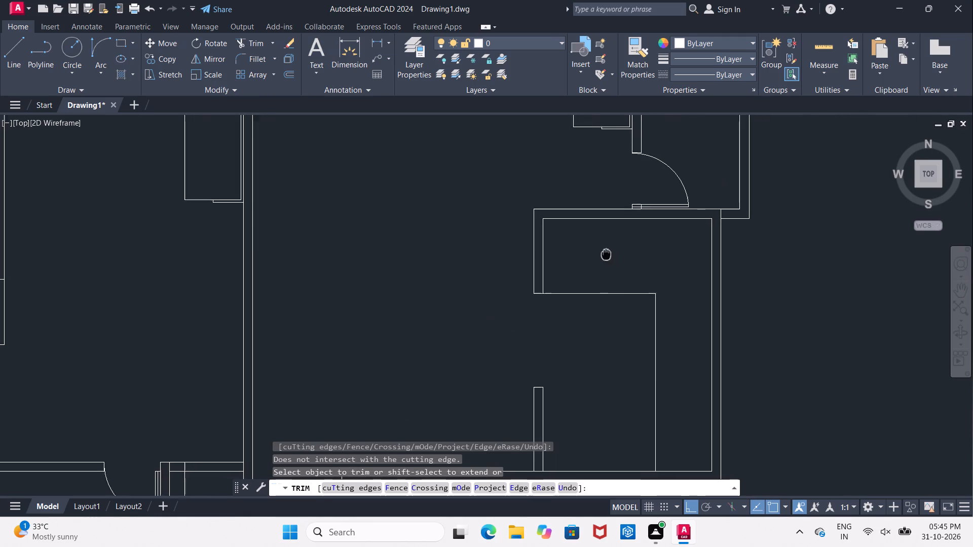
Trim the wall line crossing the base of the short partition stub in the room with the L-shaped outline.
middle_drag(584, 254, 494, 254)
scroll(494, 254, down, 1)
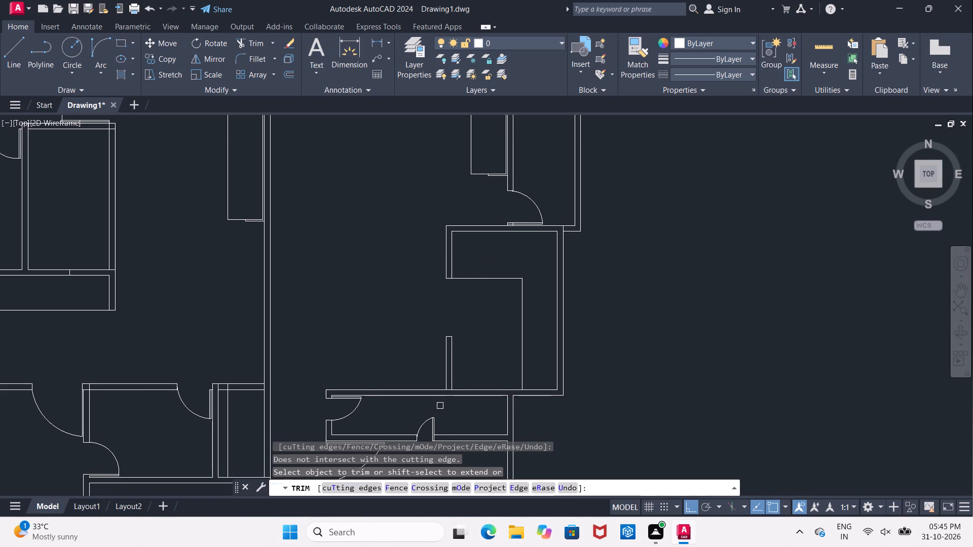
scroll(443, 399, up, 4)
click(452, 359)
click(450, 372)
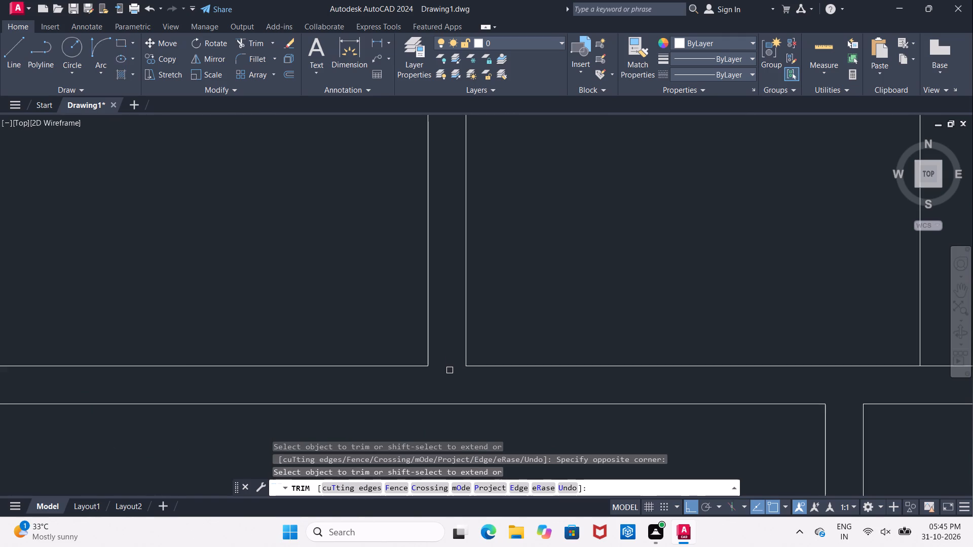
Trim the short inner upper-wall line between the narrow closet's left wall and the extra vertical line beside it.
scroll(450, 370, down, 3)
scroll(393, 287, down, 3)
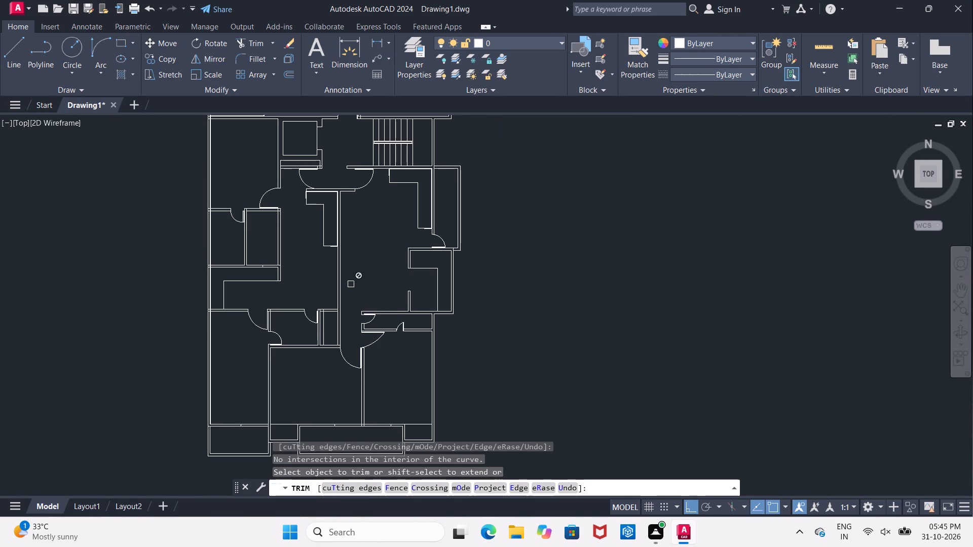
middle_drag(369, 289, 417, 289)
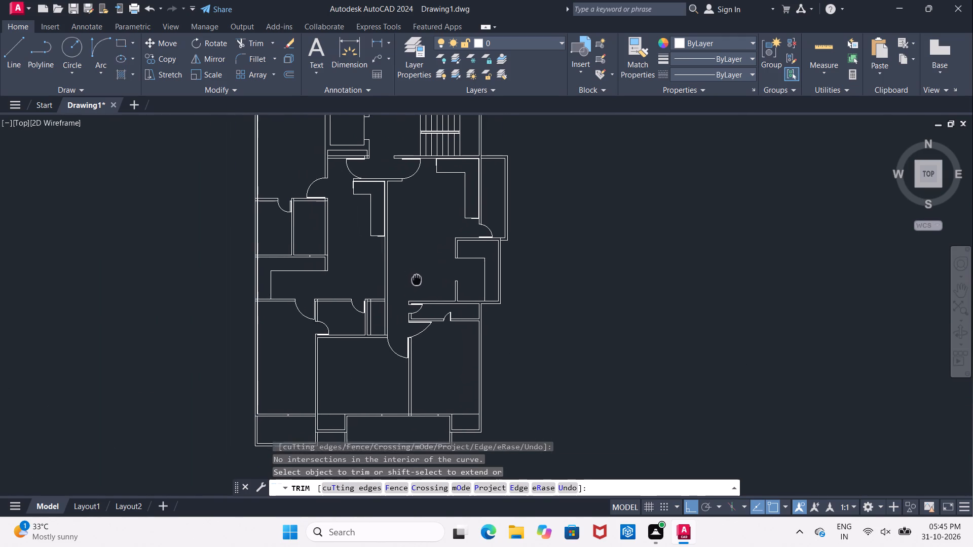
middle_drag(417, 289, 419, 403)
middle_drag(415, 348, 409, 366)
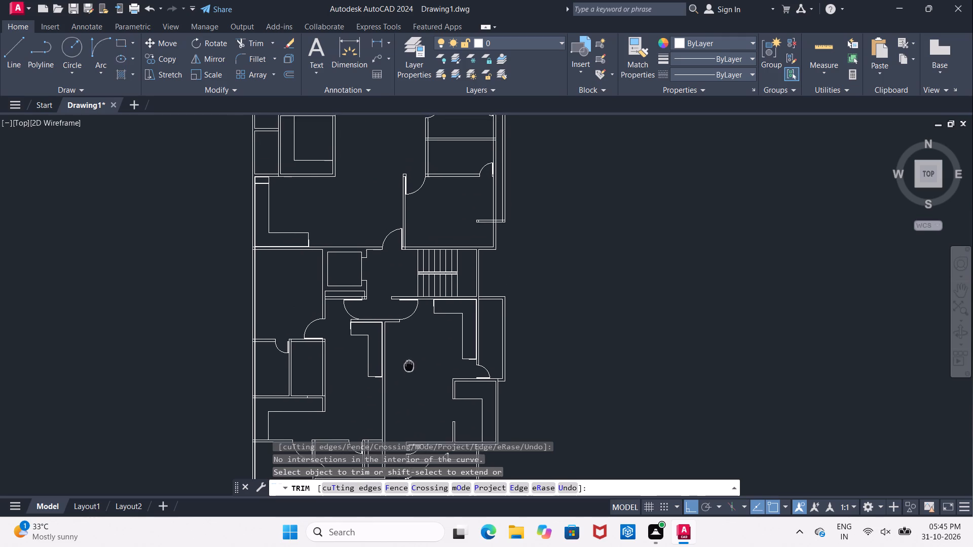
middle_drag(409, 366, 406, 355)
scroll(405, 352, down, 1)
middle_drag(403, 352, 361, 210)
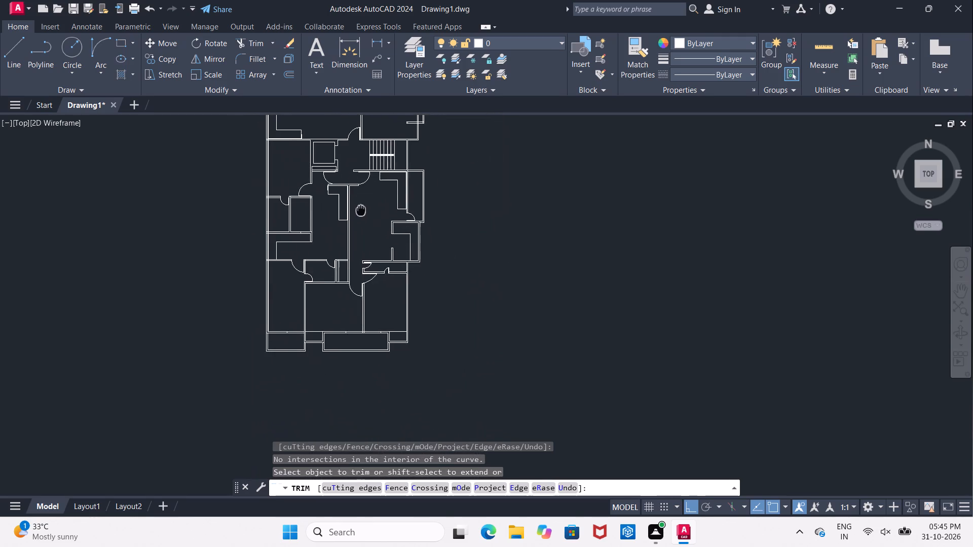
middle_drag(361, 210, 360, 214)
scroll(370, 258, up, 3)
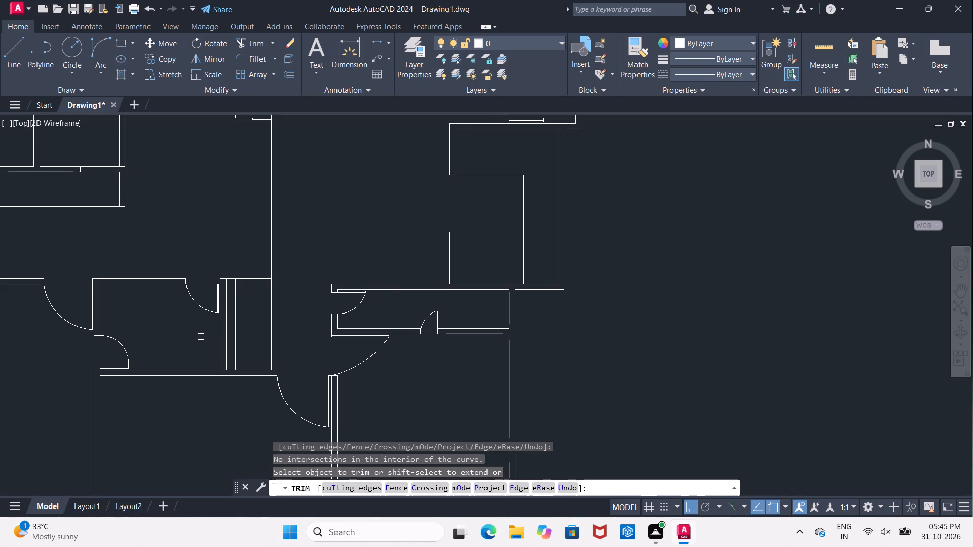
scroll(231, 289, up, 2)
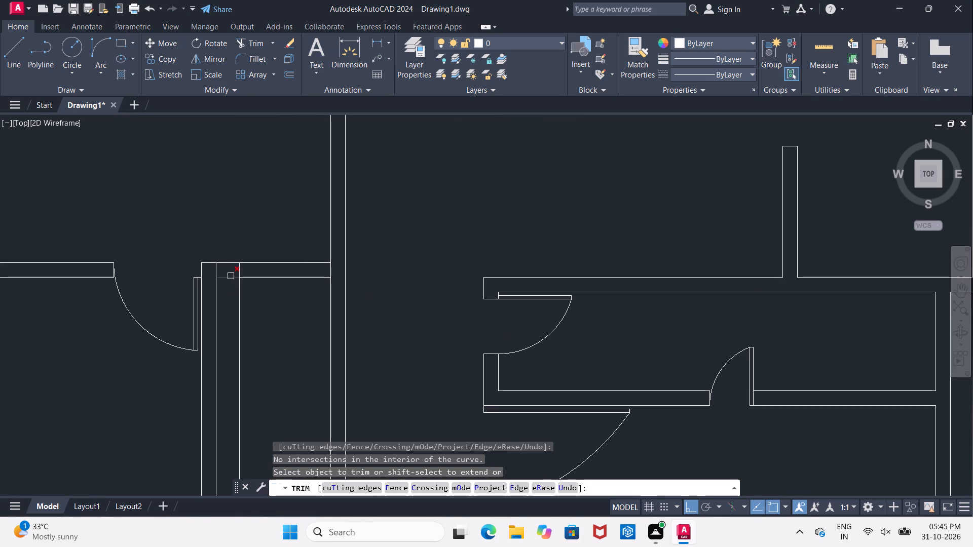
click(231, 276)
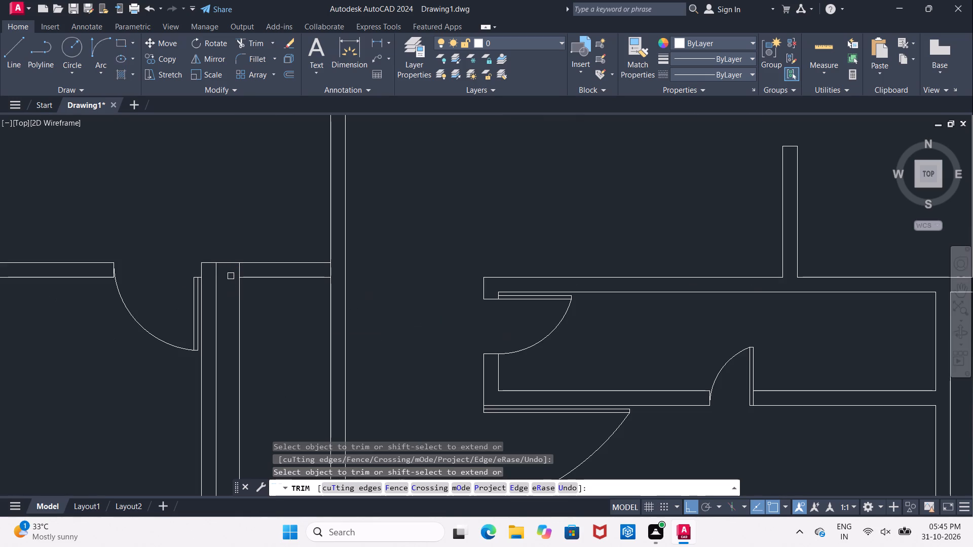
Delete the extra vertical line running just inside the narrow closet's left wall.
scroll(221, 315, down, 2)
scroll(231, 346, up, 1)
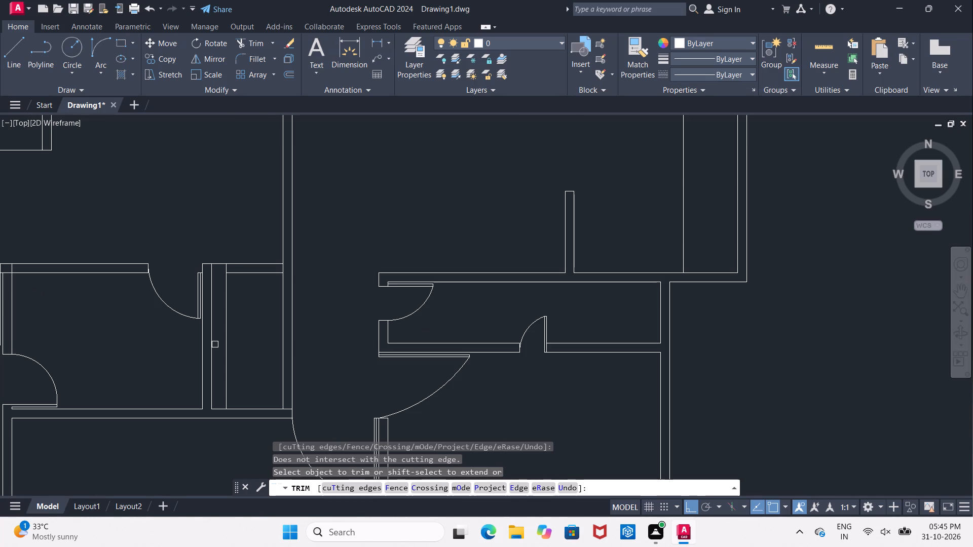
scroll(233, 324, down, 1)
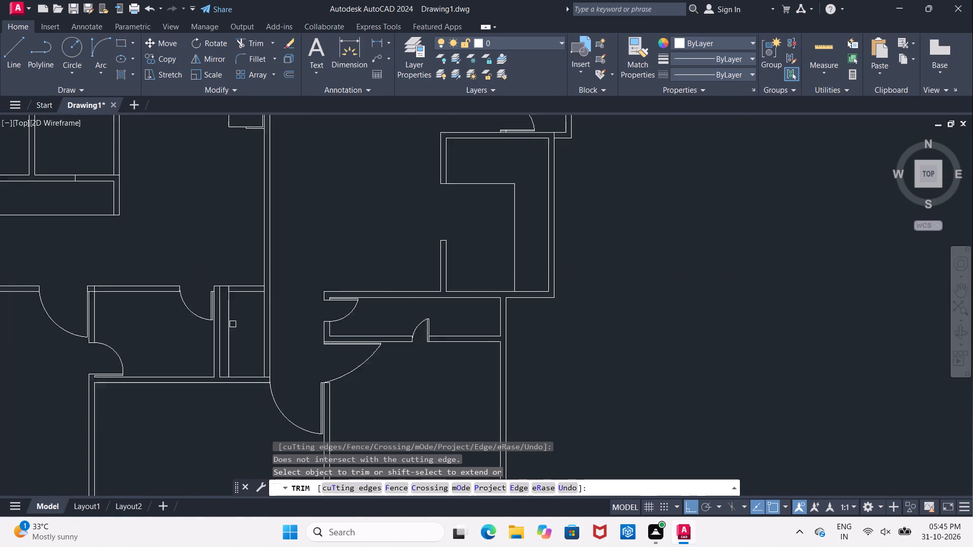
scroll(233, 324, down, 1)
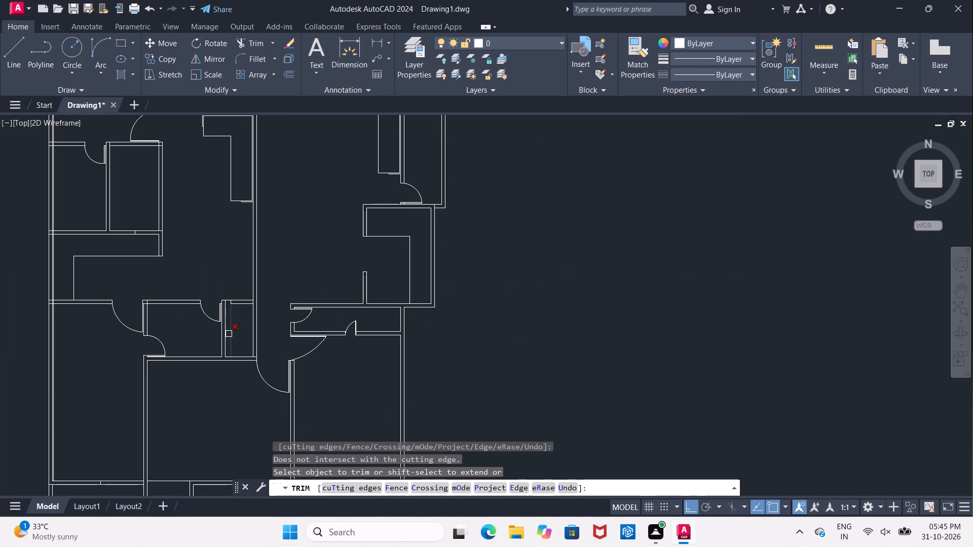
scroll(223, 293, up, 3)
middle_drag(247, 309, 236, 290)
key(Escape)
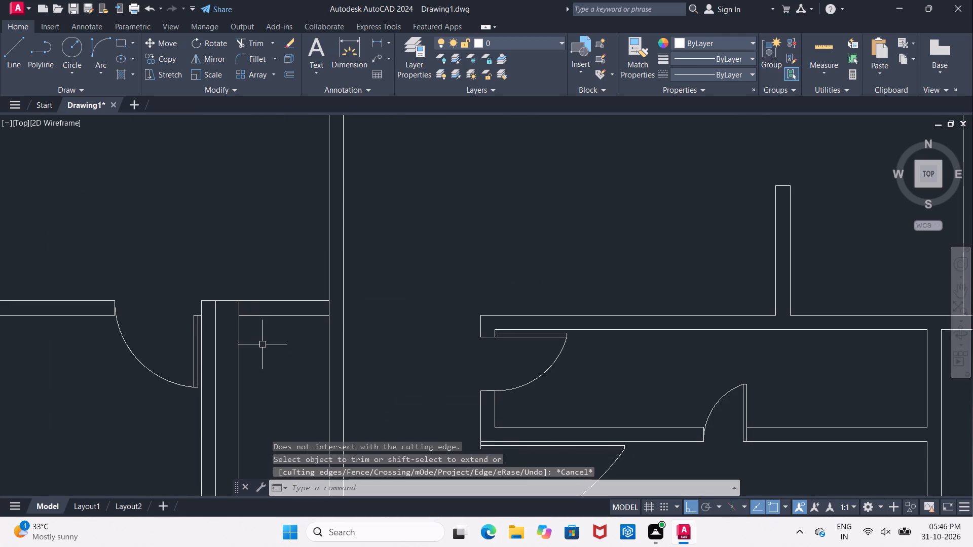
key(Escape)
click(238, 355)
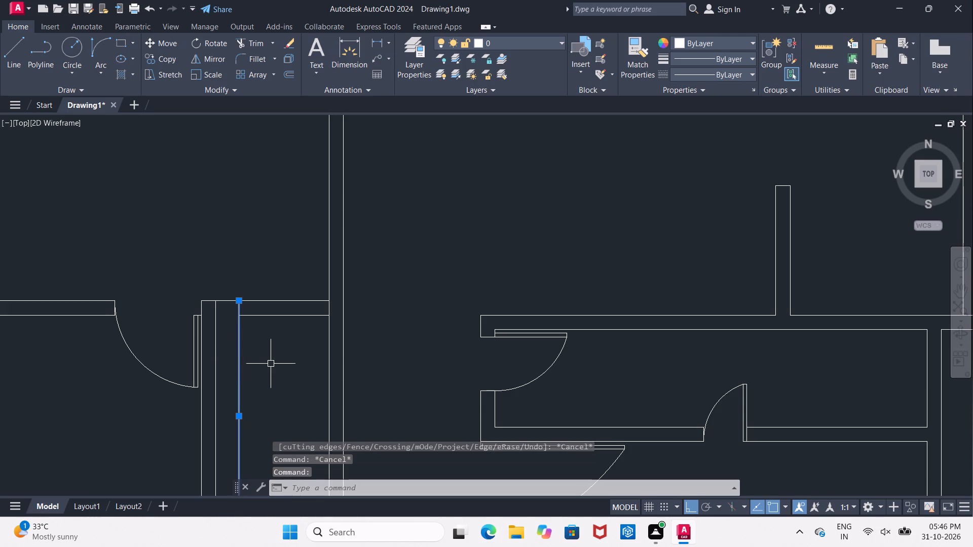
key(Delete)
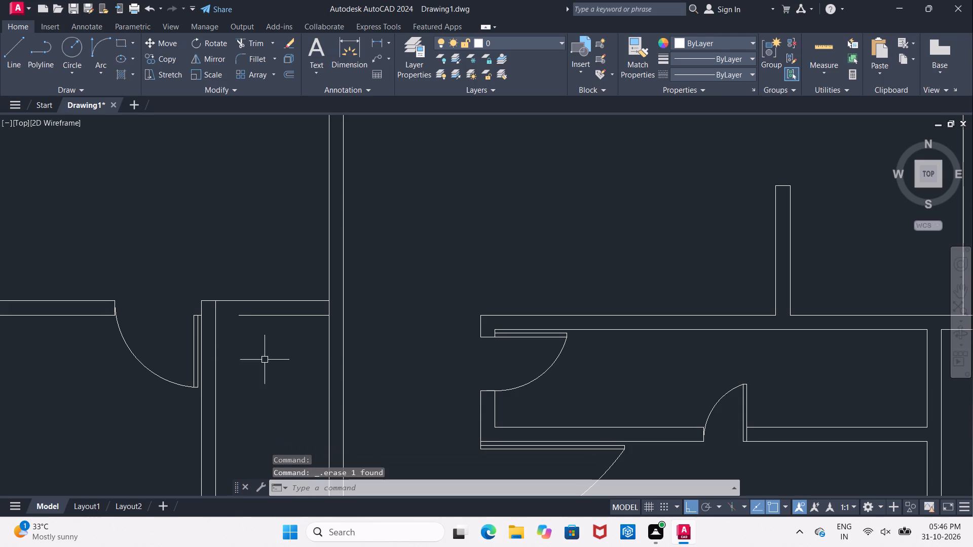
Extend the inner line of the narrow closet's upper wall leftward through the left wall's thickness.
text(EX)
key(space)
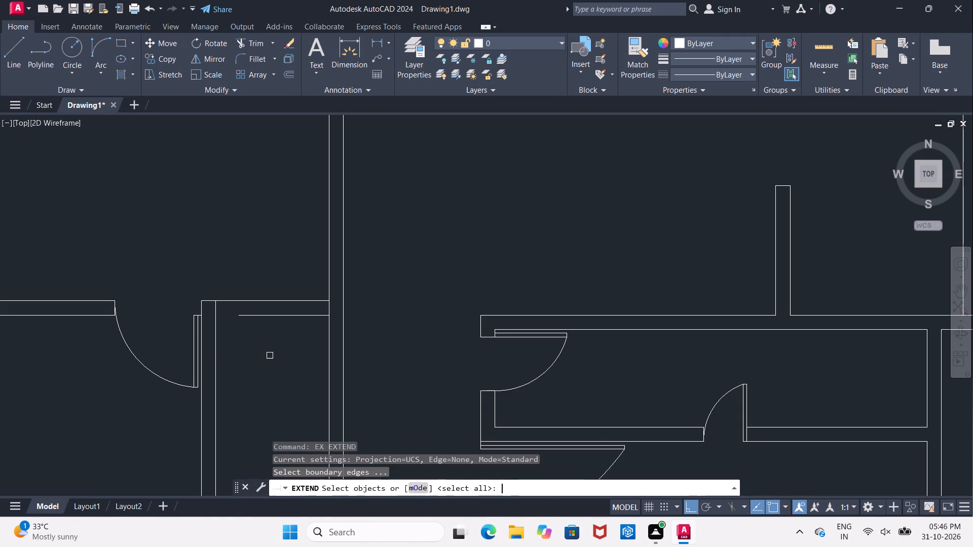
key(space)
click(261, 317)
click(239, 317)
scroll(240, 335, down, 1)
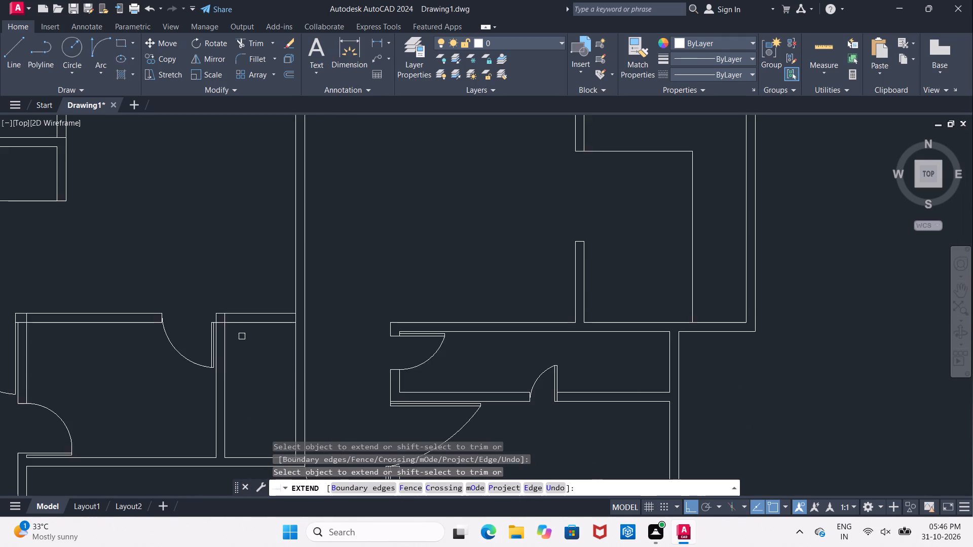
middle_drag(243, 337, 240, 240)
key(Escape)
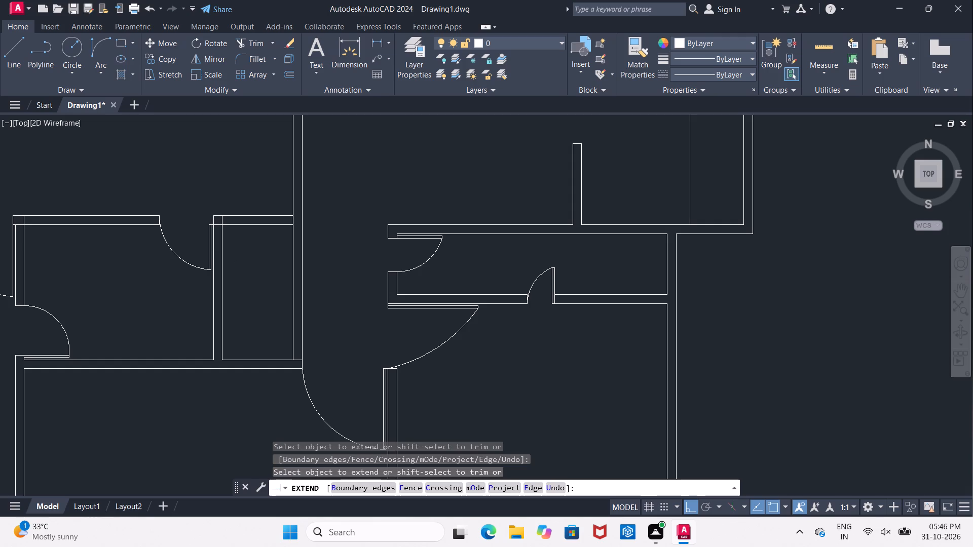
Trim the overlapping inner line ends at the narrow closet's upper-left wall corner.
text(TR)
key(space)
key(space)
scroll(227, 230, up, 1)
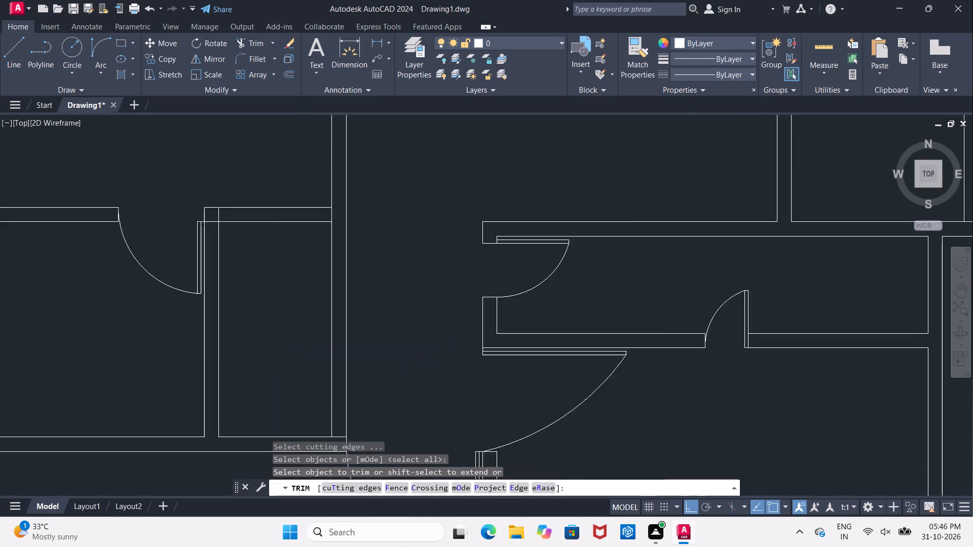
scroll(227, 230, up, 1)
click(203, 218)
click(211, 208)
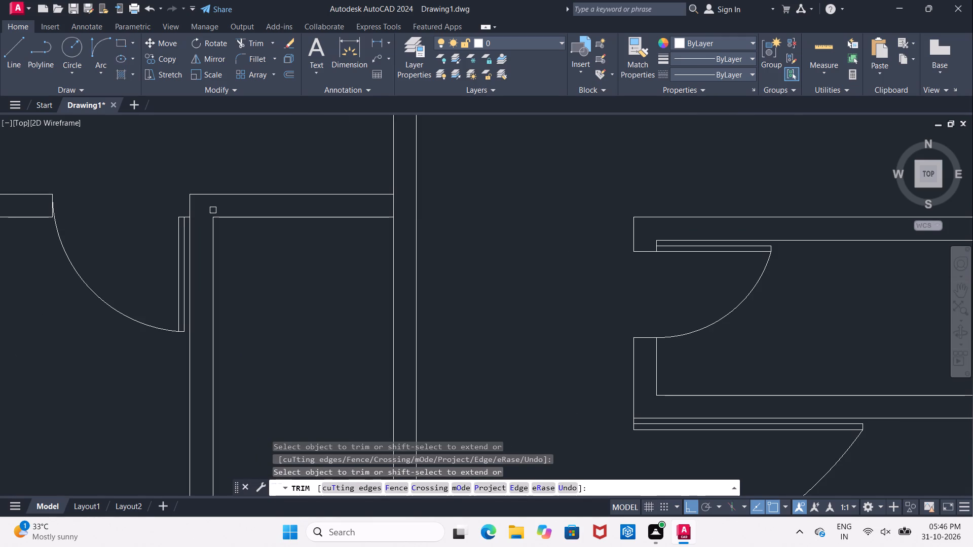
scroll(239, 240, down, 2)
key(Escape)
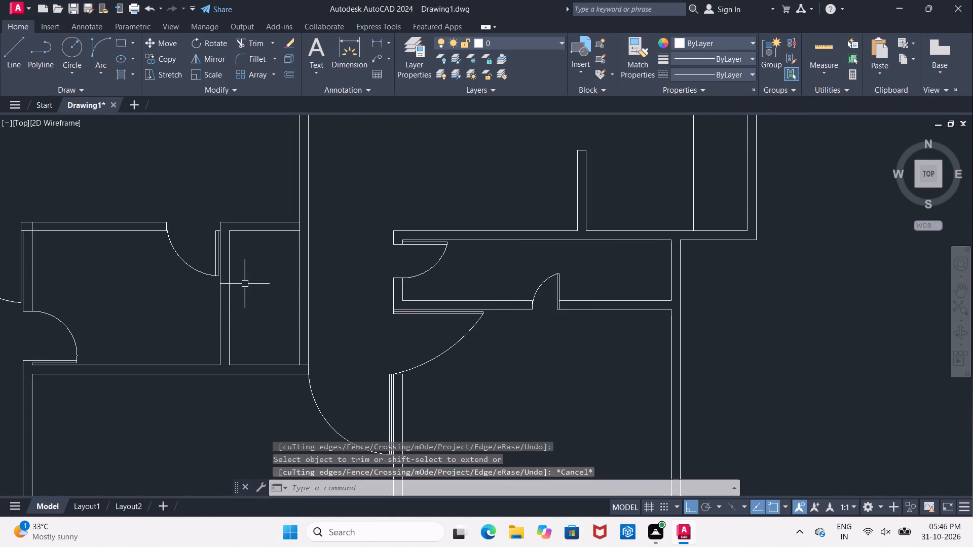
Trim the lines crossing the junctions where the narrow closet's upper and lower walls meet the long vertical wall.
middle_drag(272, 276, 257, 332)
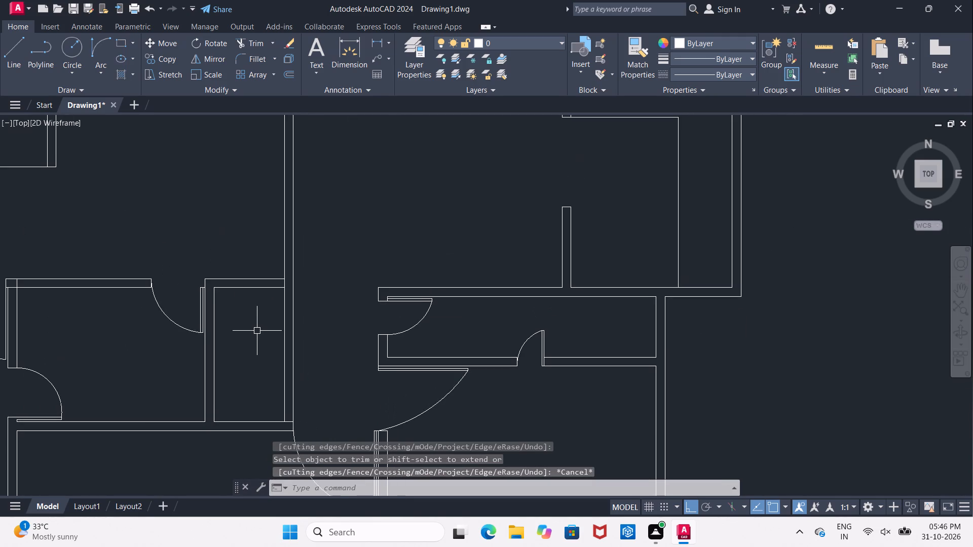
text(TR)
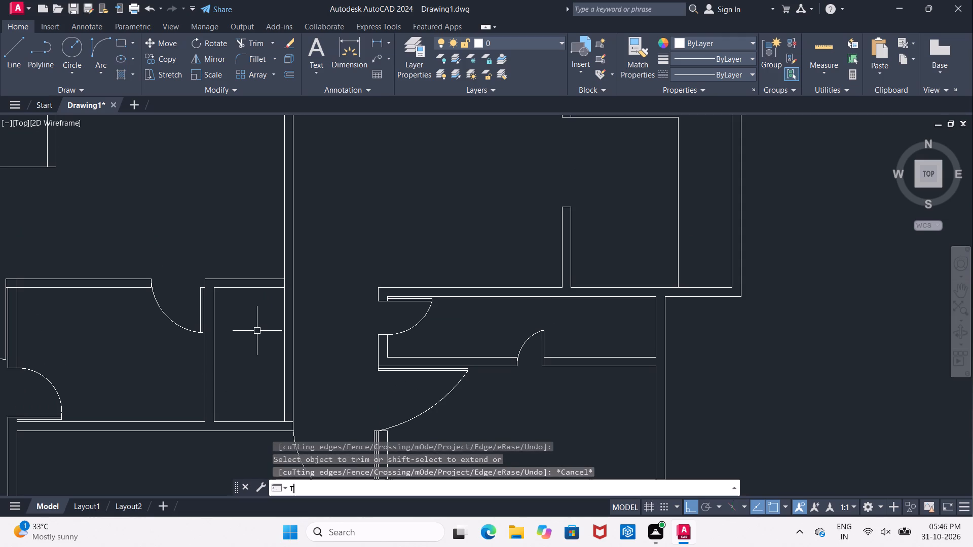
key(space)
key(space)
scroll(279, 302, up, 2)
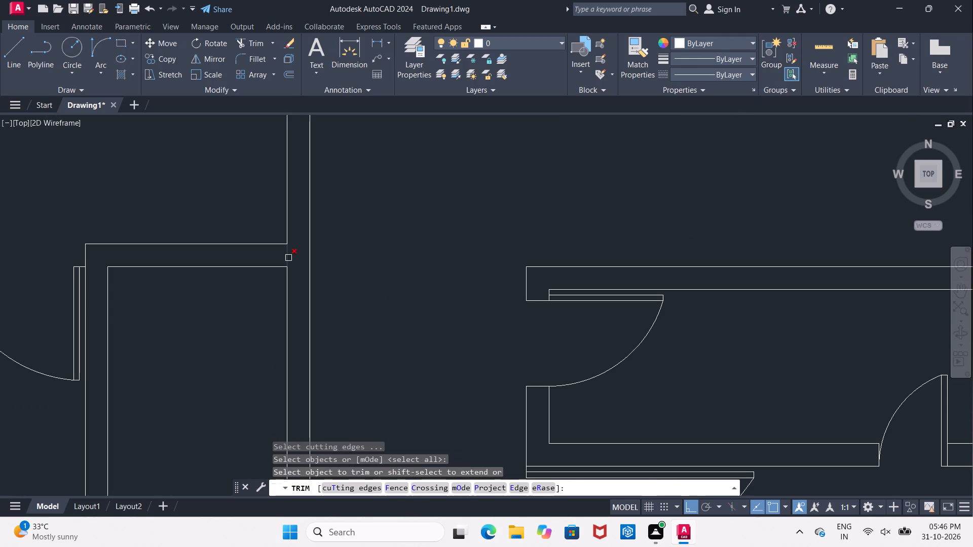
click(288, 258)
scroll(288, 258, down, 3)
scroll(279, 355, up, 3)
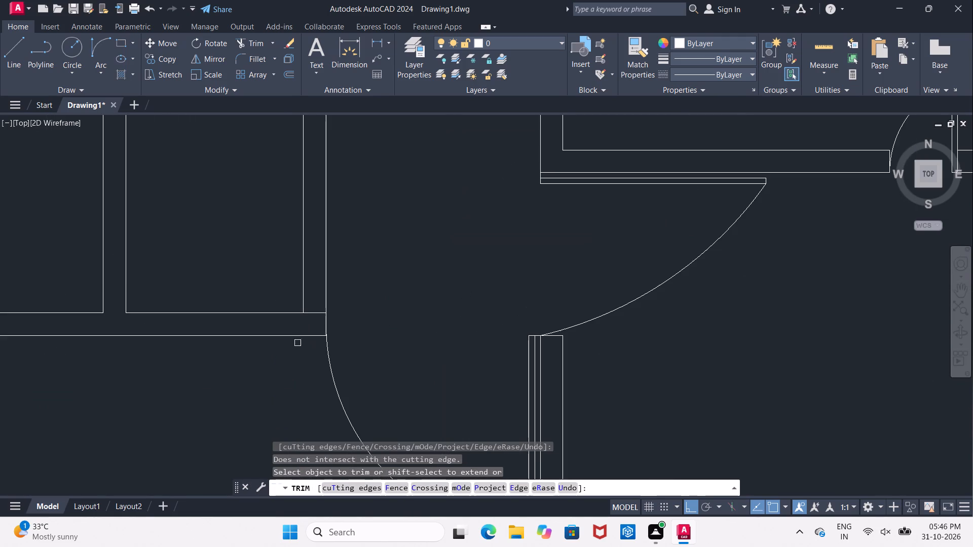
click(315, 311)
middle_drag(266, 261, 277, 367)
key(Escape)
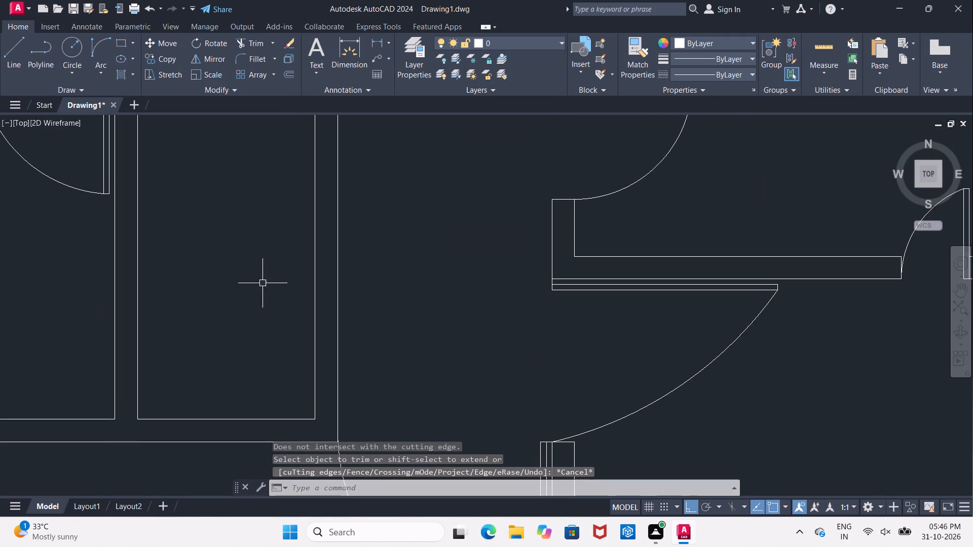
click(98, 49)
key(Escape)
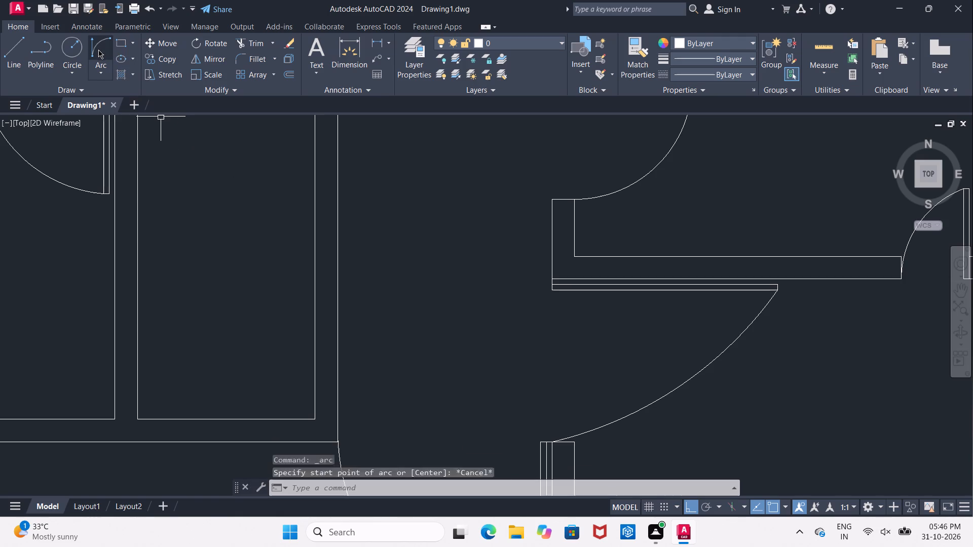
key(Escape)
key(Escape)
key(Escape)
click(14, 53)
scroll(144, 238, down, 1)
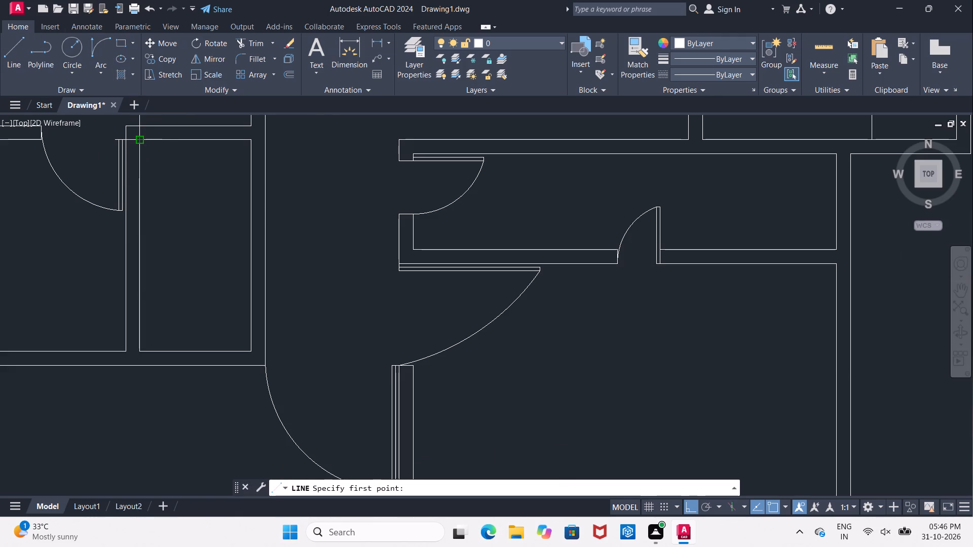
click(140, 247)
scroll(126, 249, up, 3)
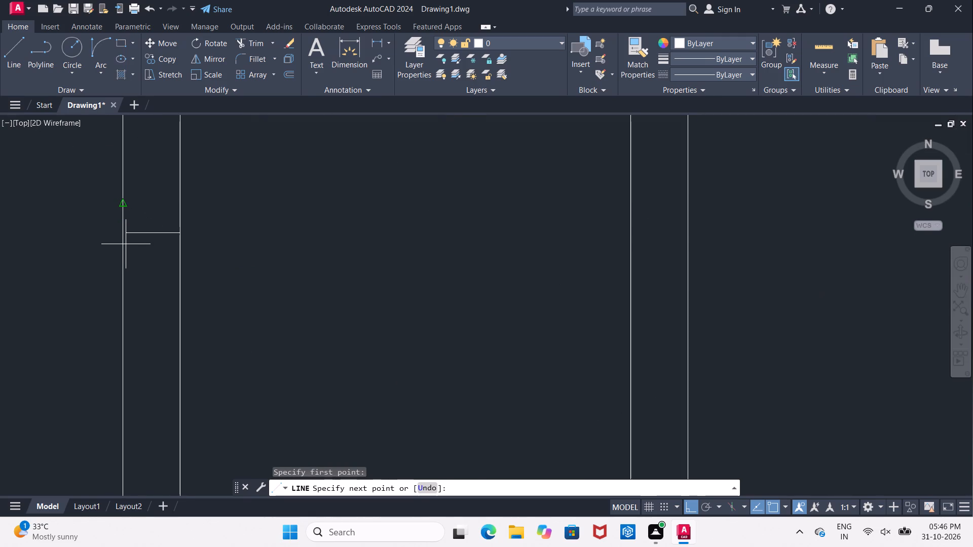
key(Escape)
Delete the extra vertical line just inside the left outer wall of the plan's lower-left room.
scroll(126, 245, down, 7)
middle_drag(85, 236, 89, 244)
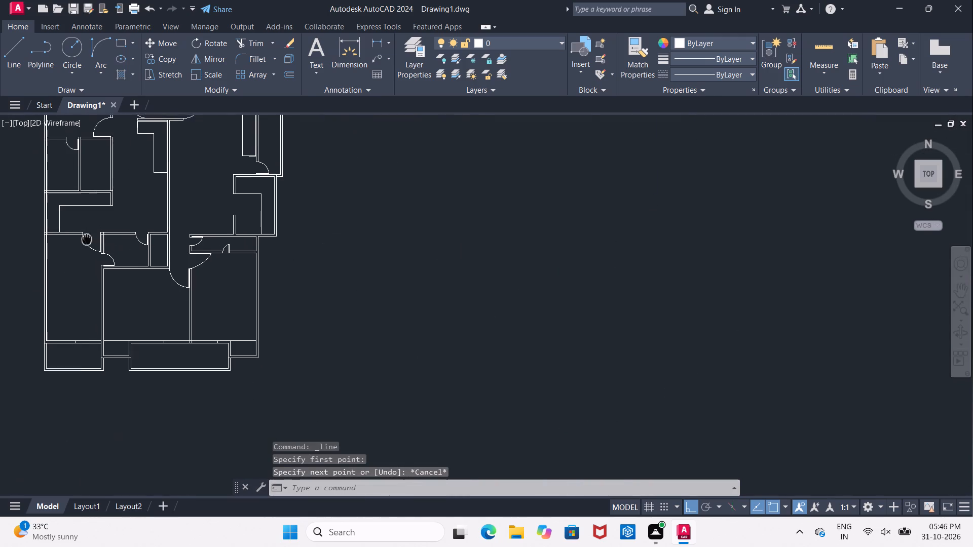
middle_drag(89, 244, 139, 340)
middle_drag(172, 318, 214, 246)
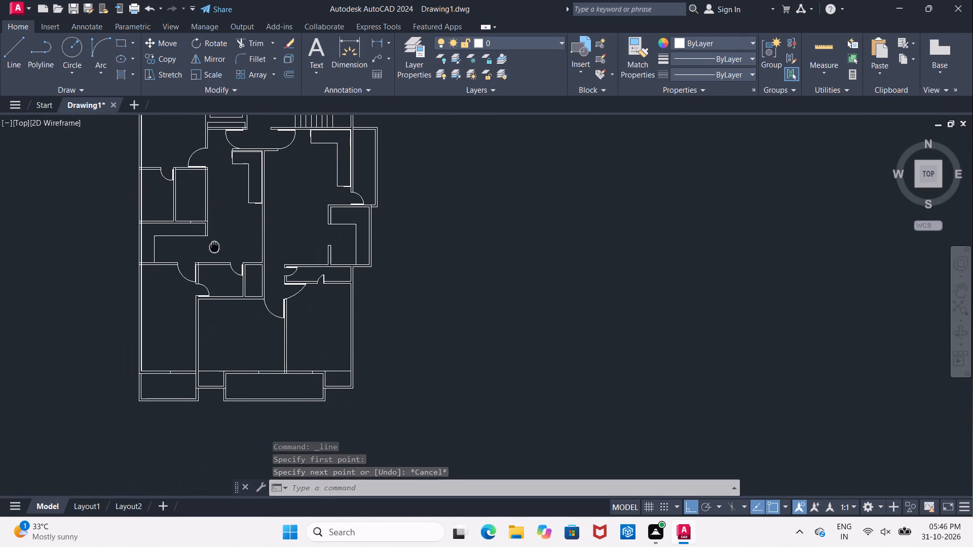
middle_drag(214, 246, 210, 239)
scroll(160, 370, up, 3)
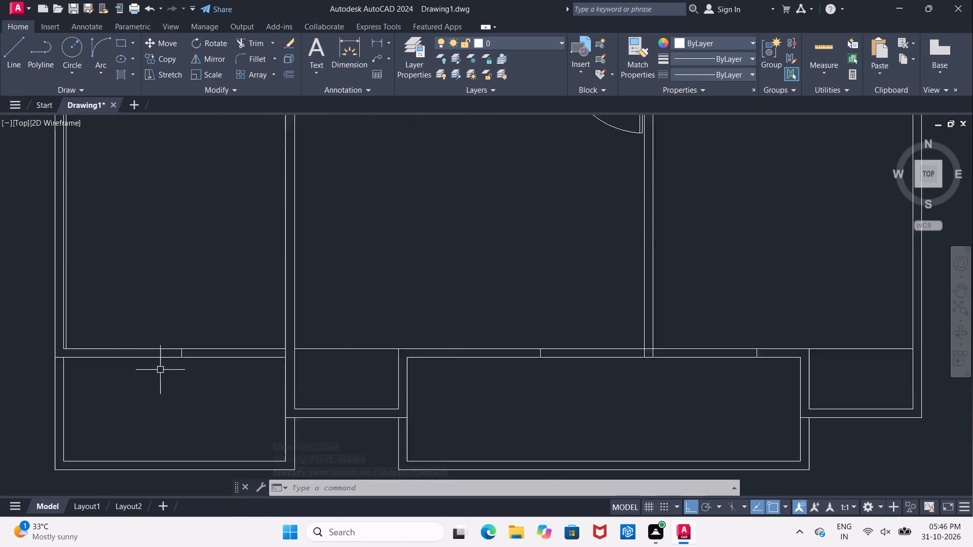
scroll(161, 368, up, 1)
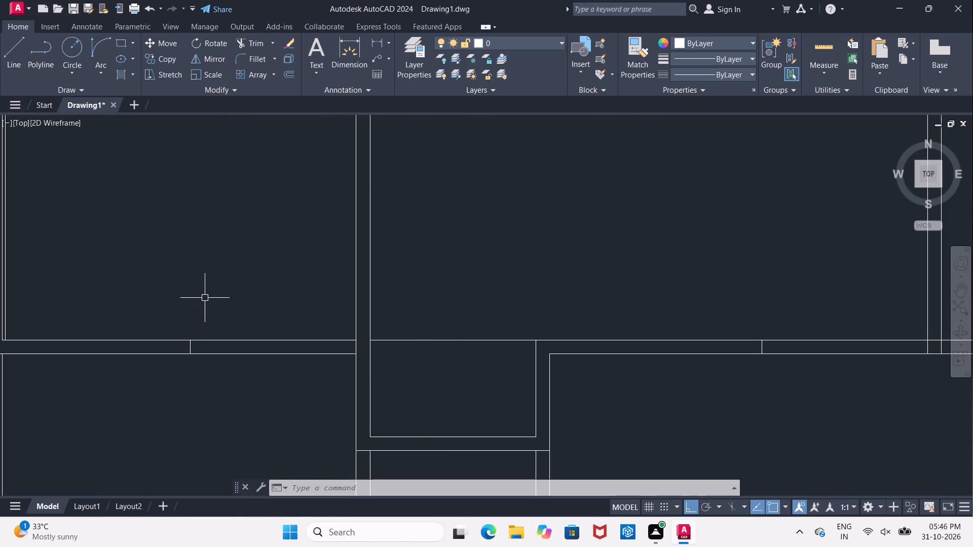
scroll(206, 294, down, 3)
middle_drag(197, 286, 215, 328)
scroll(181, 303, up, 3)
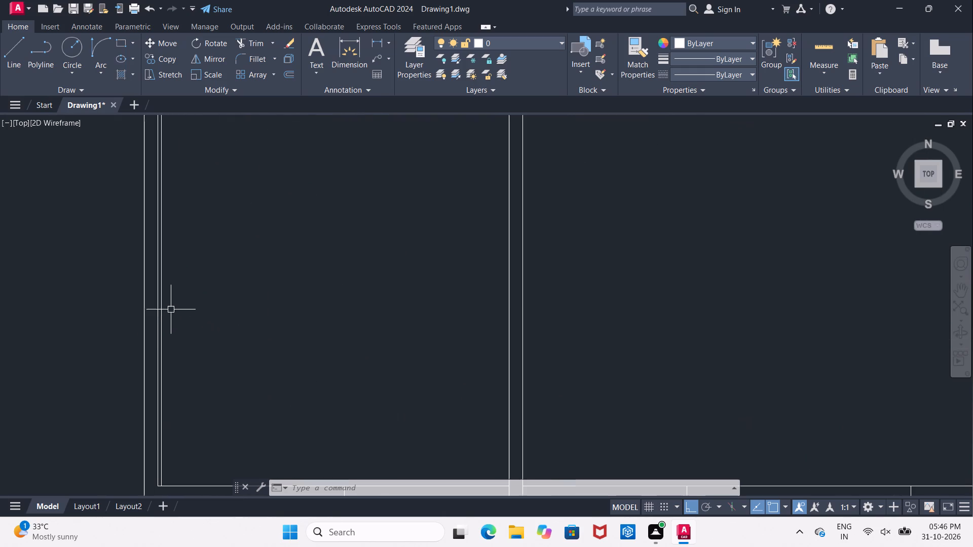
click(161, 341)
key(Delete)
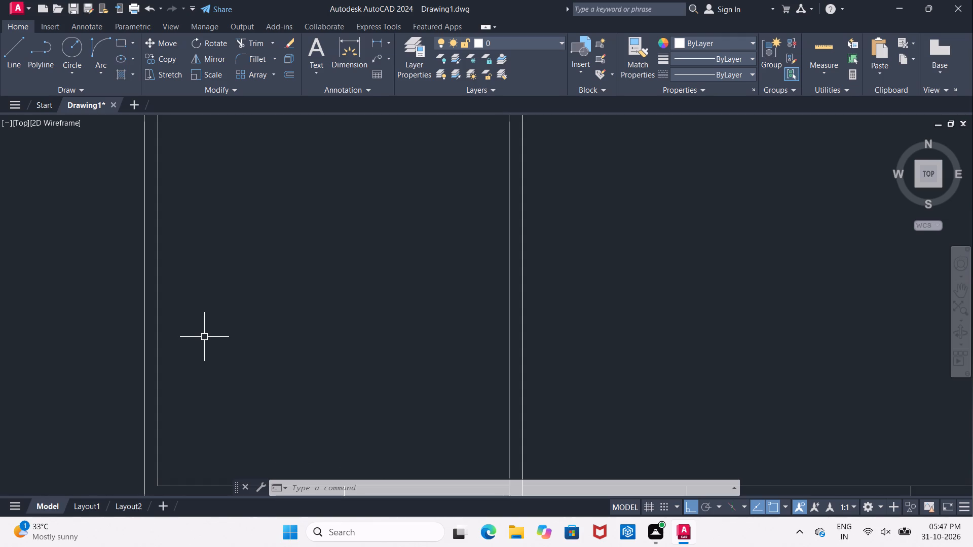
Open DesignCenter and browse to the blocks of the Home - Space Planner.dwg sample drawing.
key(Escape)
scroll(271, 323, down, 3)
scroll(287, 284, down, 3)
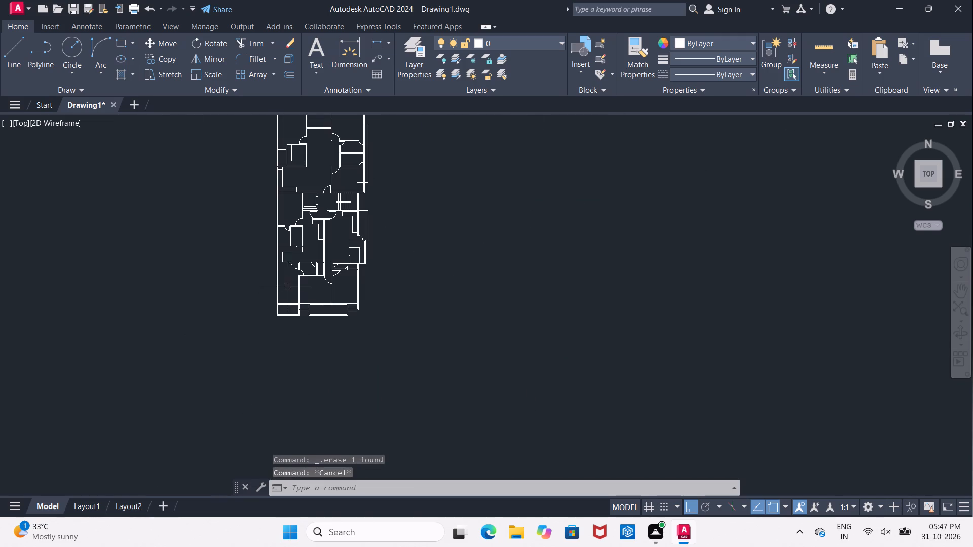
middle_drag(299, 201, 317, 293)
scroll(311, 224, up, 3)
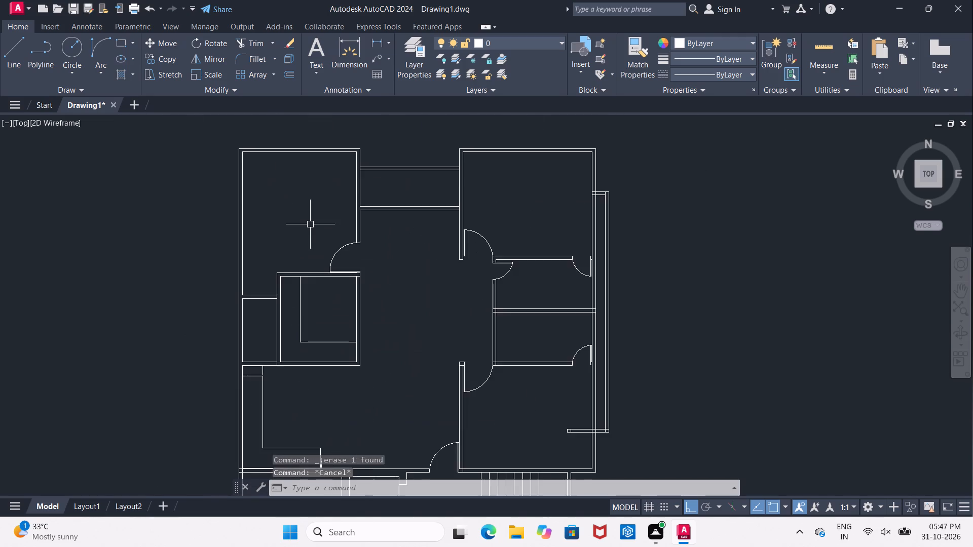
scroll(310, 224, up, 1)
middle_drag(308, 213, 336, 320)
scroll(334, 307, down, 1)
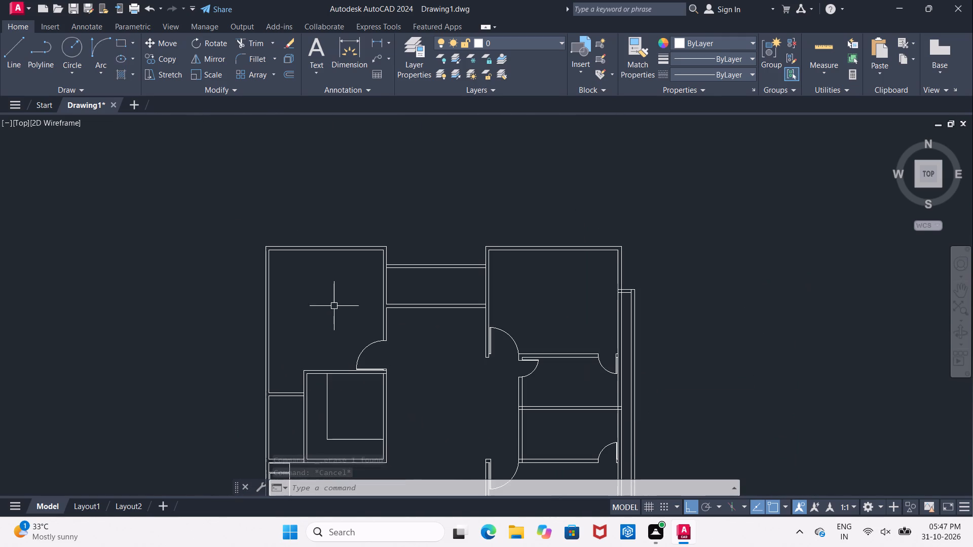
key(Escape)
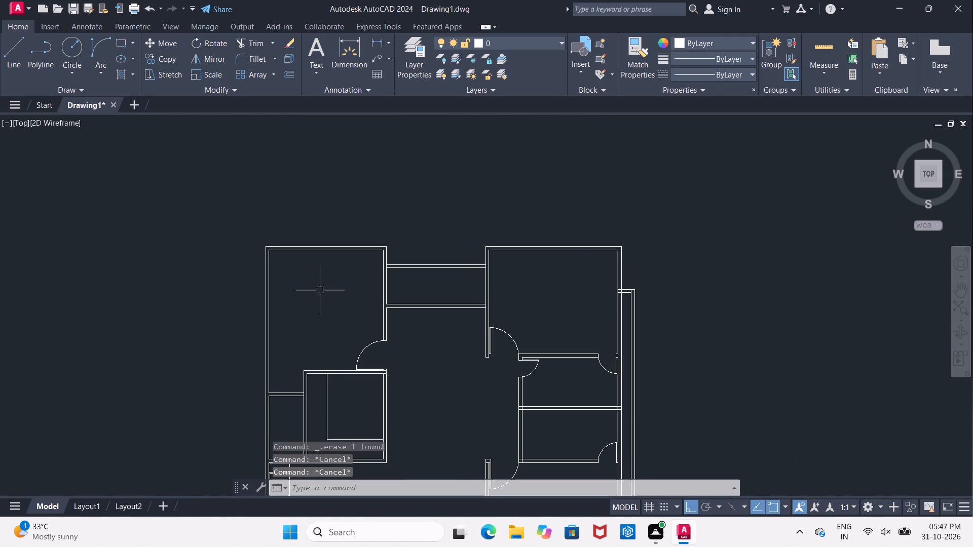
text(DC)
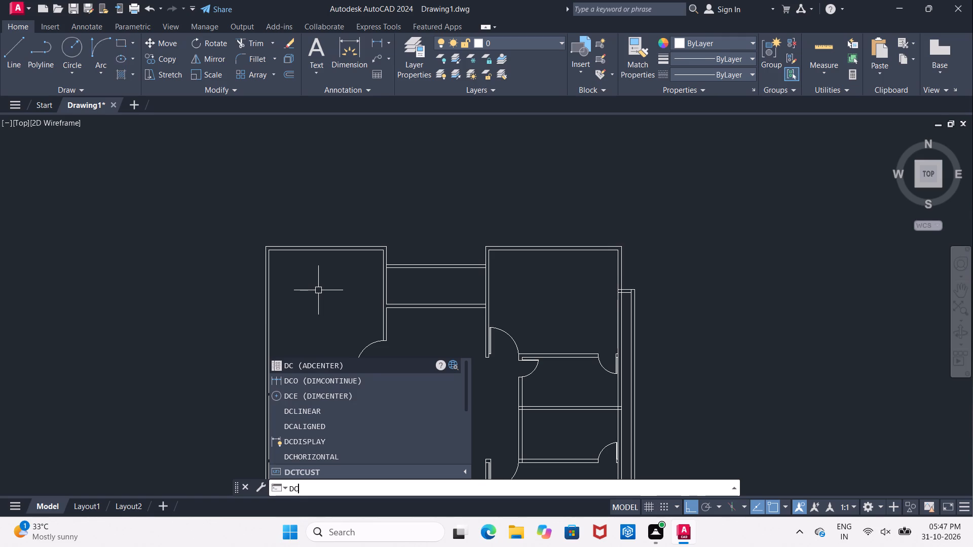
key(Return)
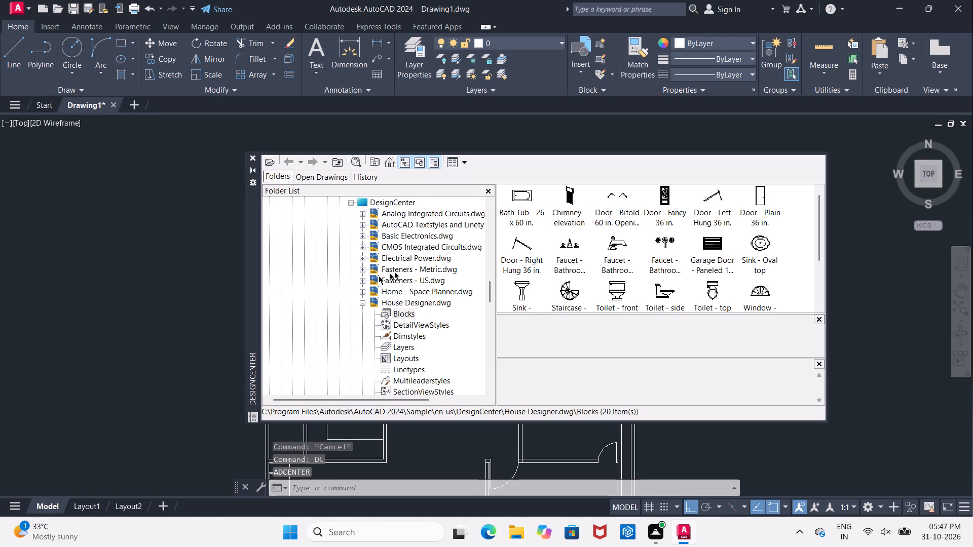
scroll(406, 224, up, 1)
double_click(385, 233)
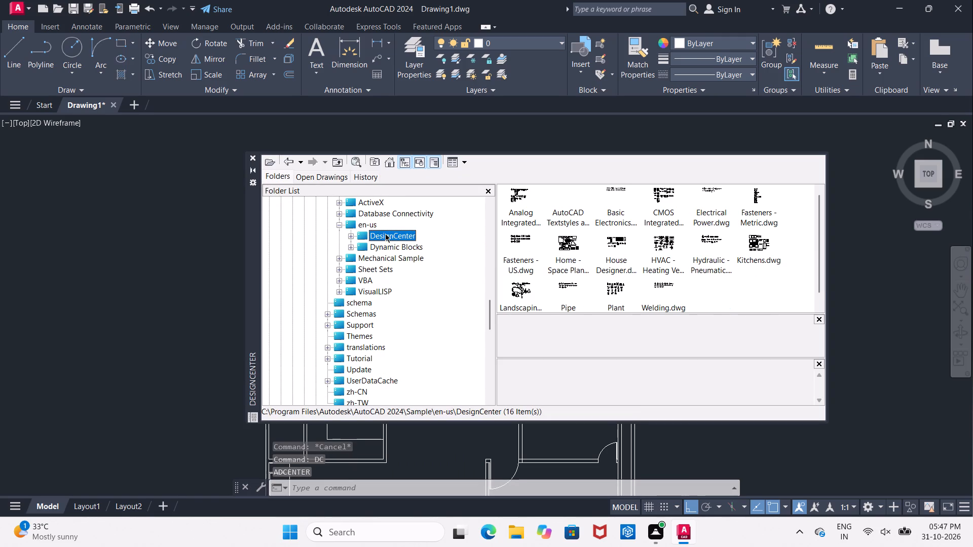
double_click(571, 243)
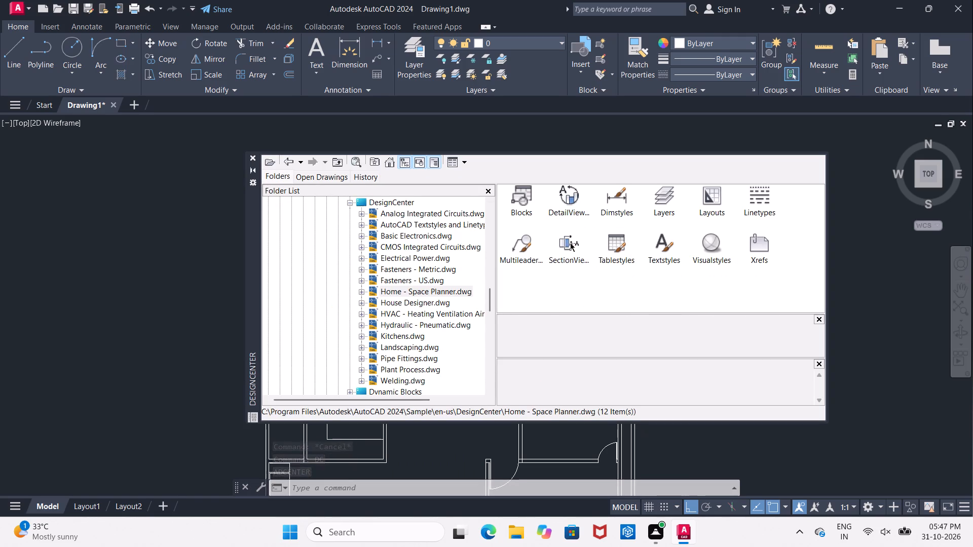
double_click(526, 193)
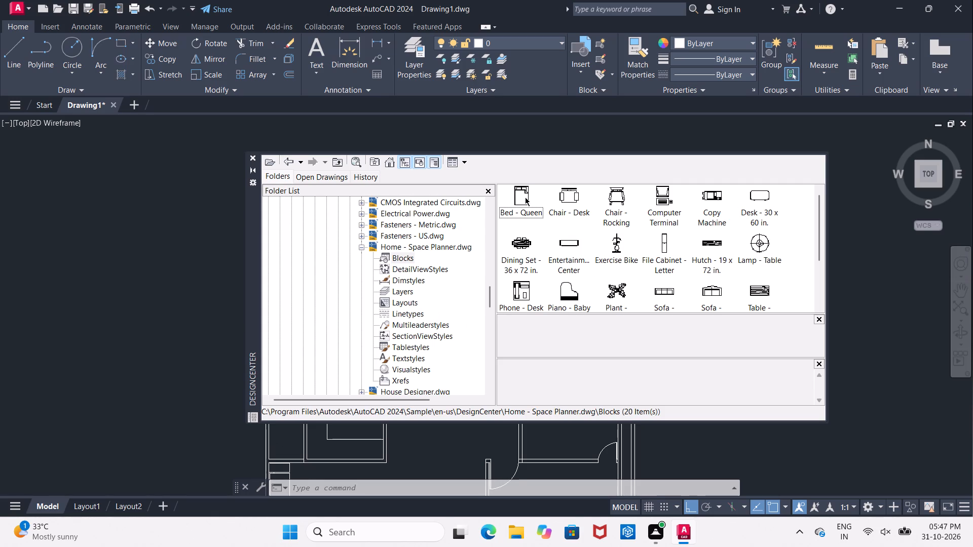
Insert the Bed - Queen, Lamp - Table and Dining Set - 36 x 72 in. blocks in the empty space left of the floor plan.
drag(519, 192, 371, 214)
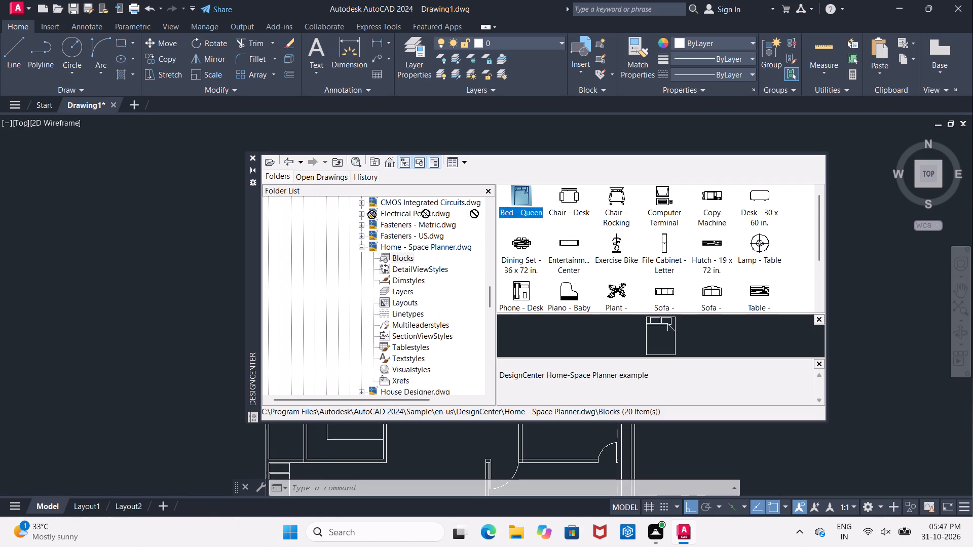
drag(371, 214, 104, 215)
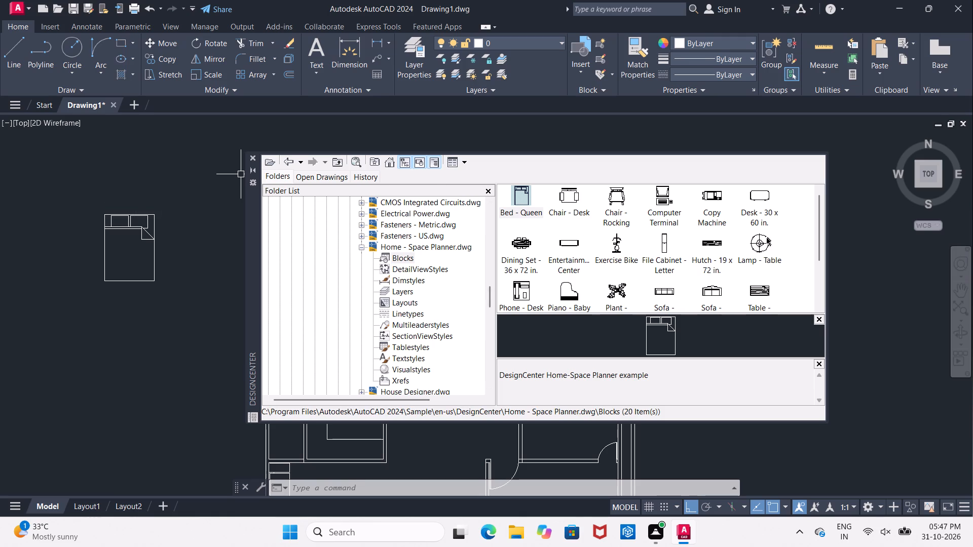
drag(765, 241, 50, 262)
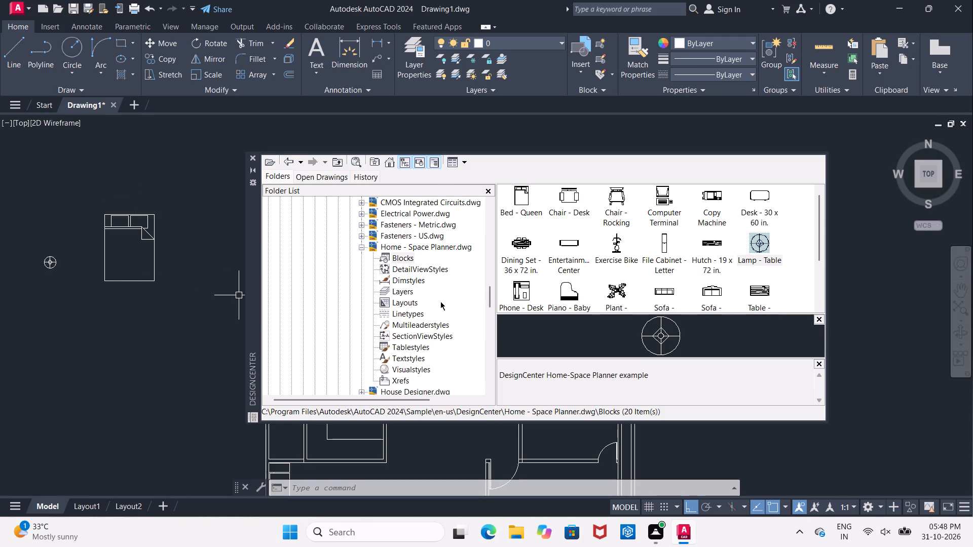
scroll(551, 250, down, 1)
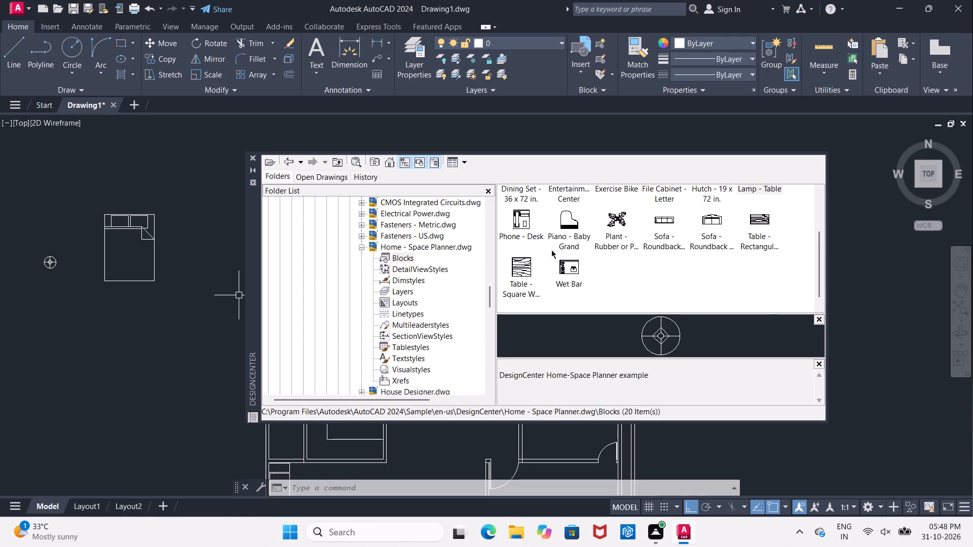
scroll(551, 250, up, 1)
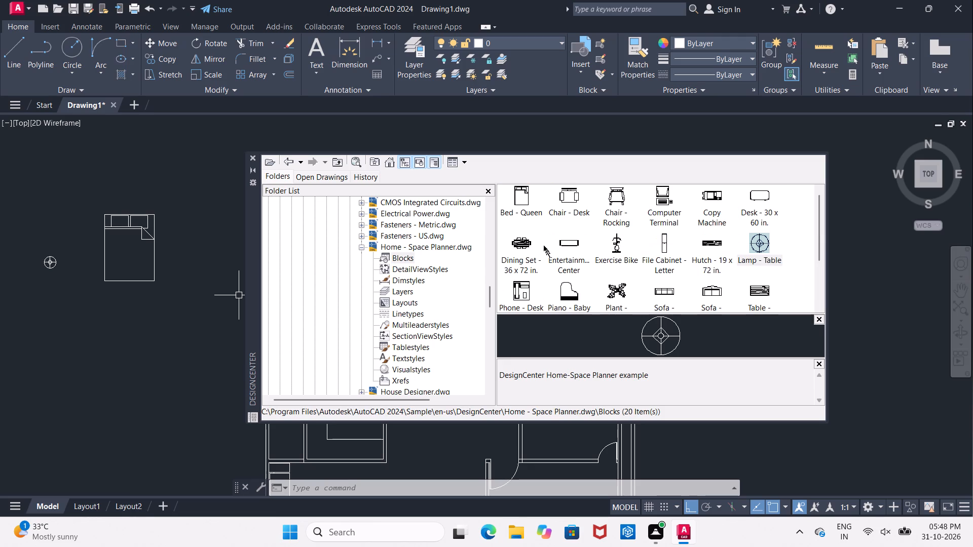
click(514, 242)
drag(525, 242, 93, 338)
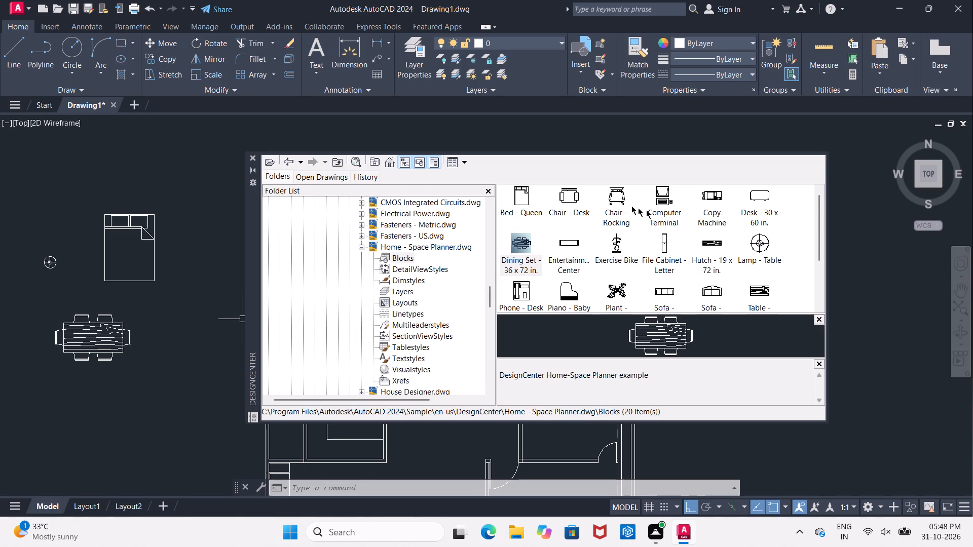
Insert the Toilet - top and Sink - Oval top blocks from House Designer.dwg below and beside the dining set, outside the plan.
click(286, 160)
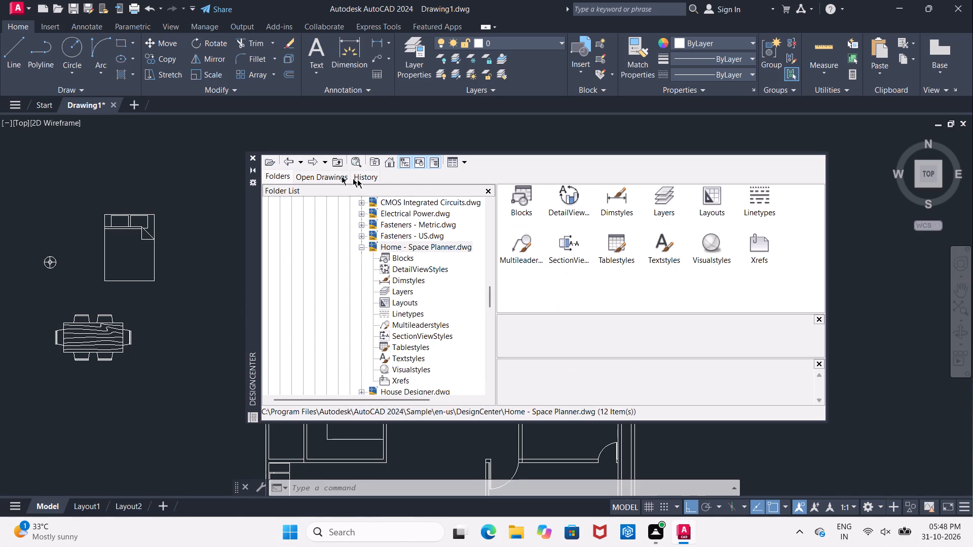
click(290, 161)
double_click(612, 245)
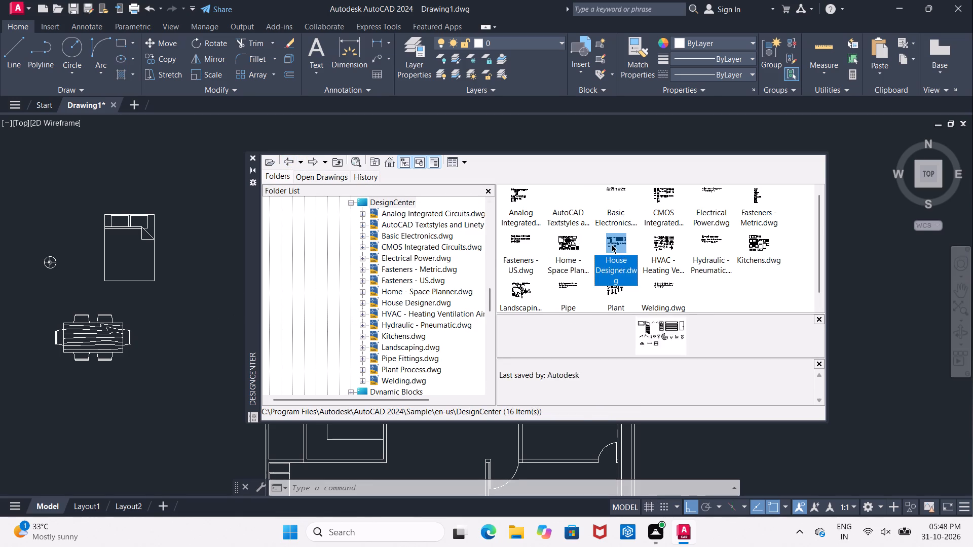
double_click(520, 191)
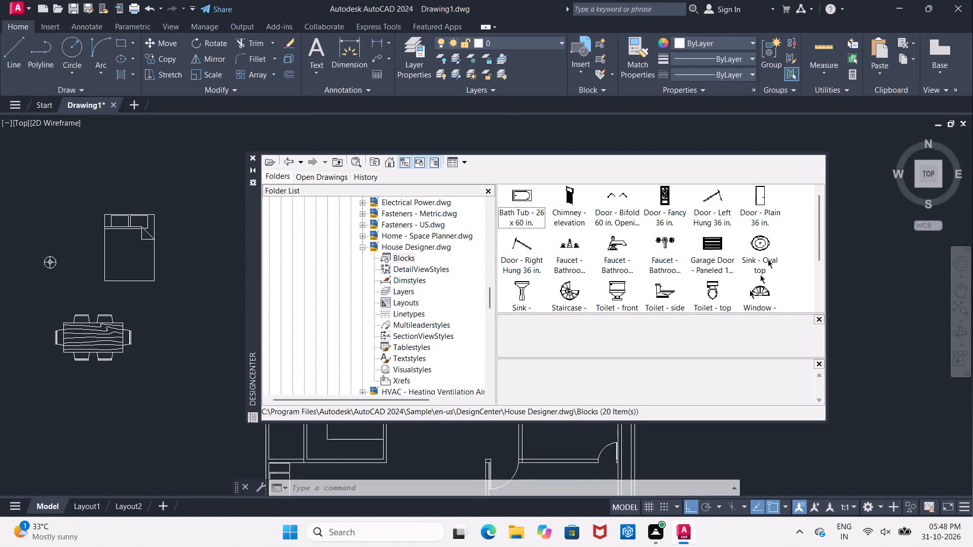
drag(709, 284, 692, 293)
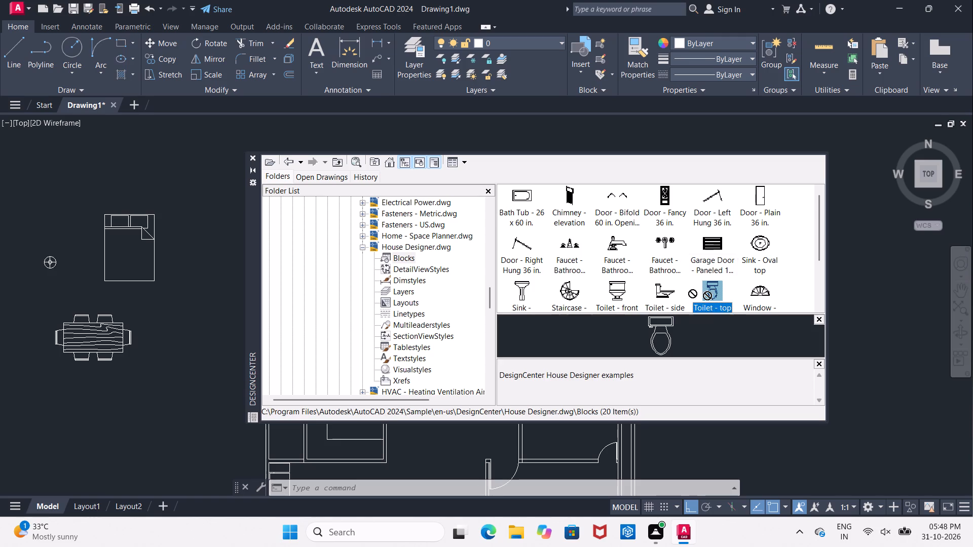
drag(692, 293, 455, 319)
drag(353, 322, 169, 379)
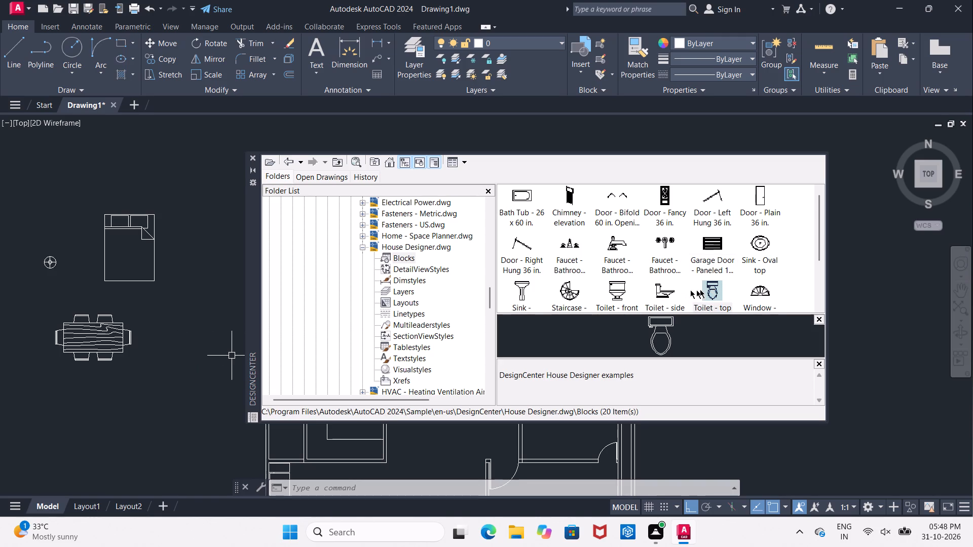
drag(709, 288, 151, 373)
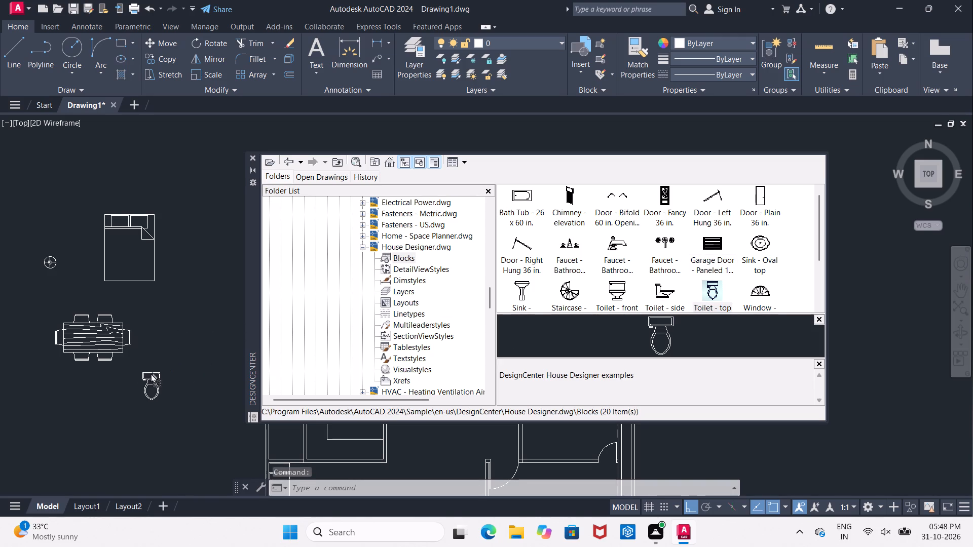
drag(151, 373, 135, 378)
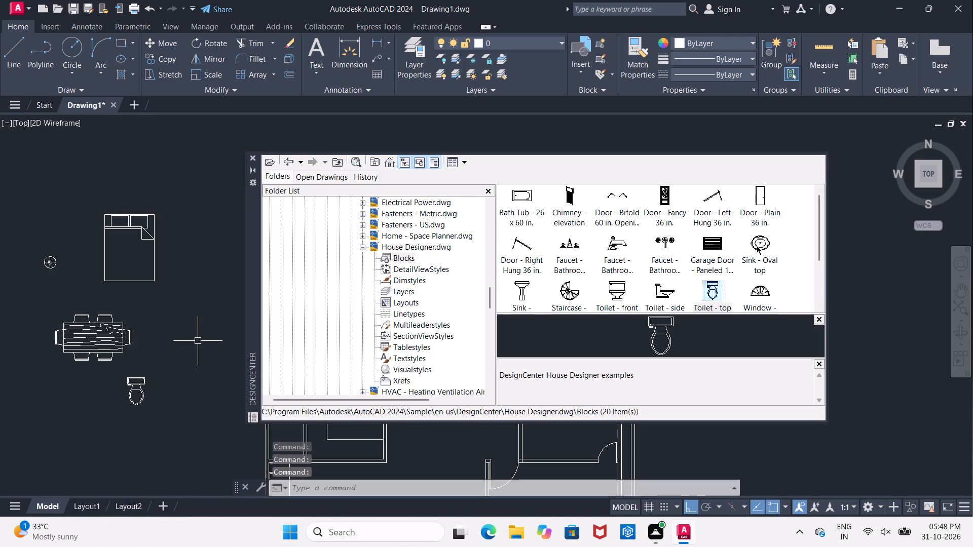
drag(759, 240, 760, 245)
drag(756, 242, 670, 294)
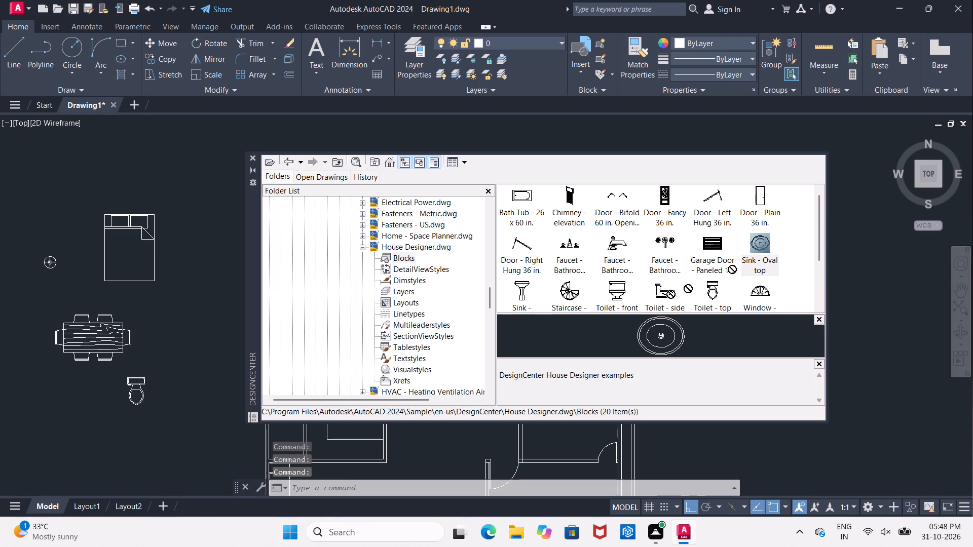
drag(670, 294, 161, 362)
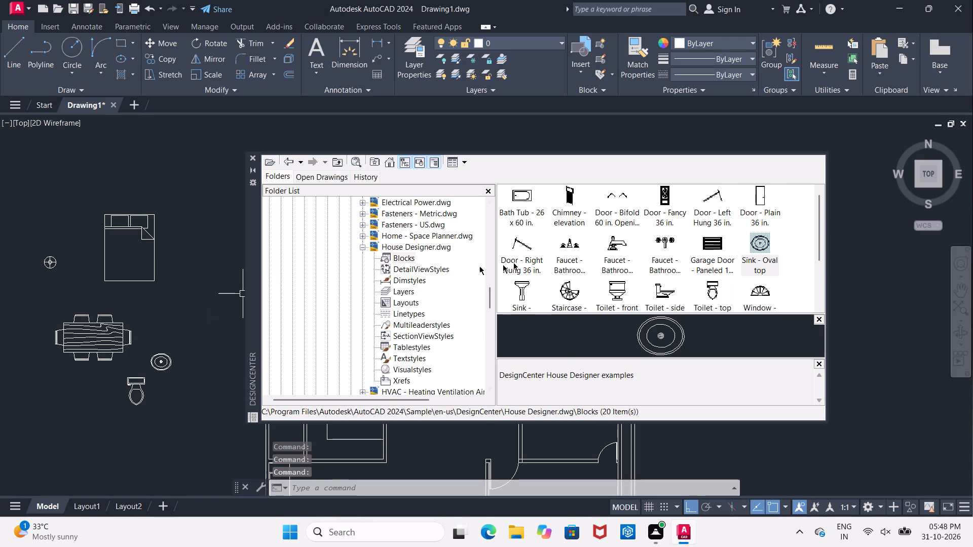
scroll(599, 251, down, 1)
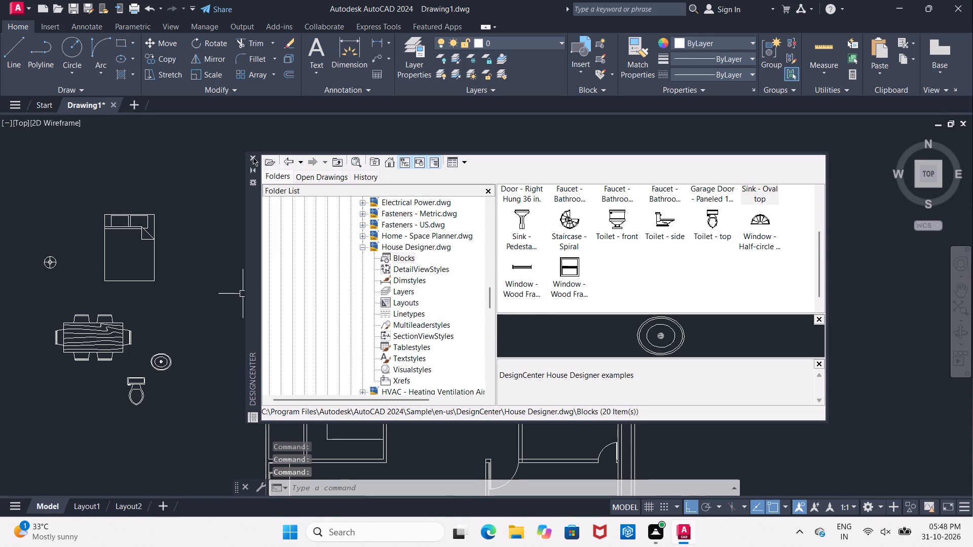
Insert the Range-Oven - 30 in top and Sink-single - 30 in top blocks from Kitchens.dwg beside the other loose blocks, and close DesignCenter.
click(293, 161)
click(289, 161)
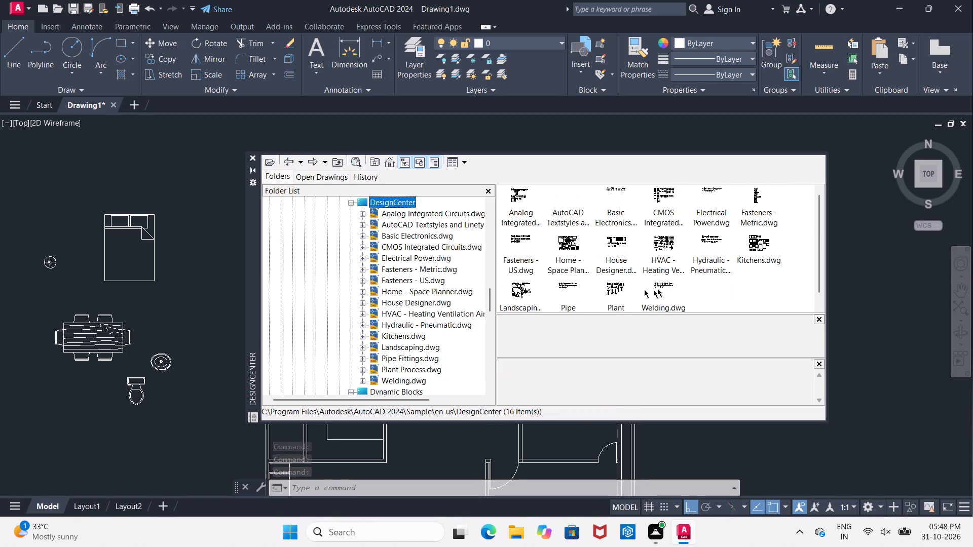
double_click(751, 250)
double_click(527, 192)
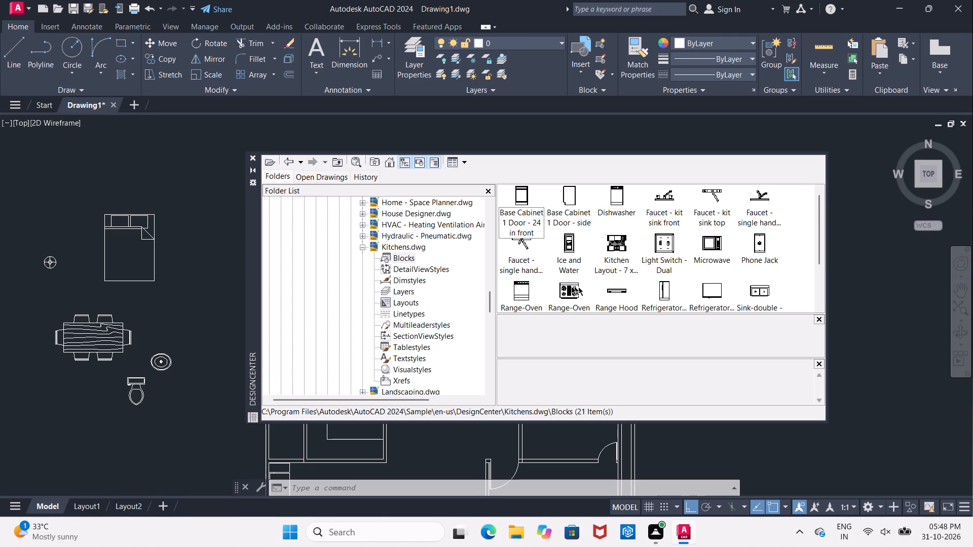
click(570, 286)
drag(571, 284, 176, 294)
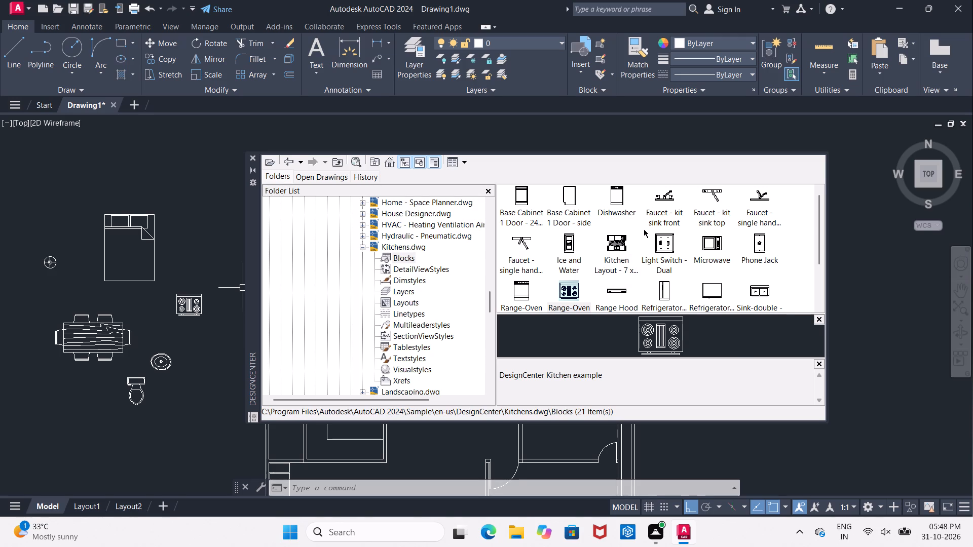
scroll(644, 229, down, 1)
scroll(644, 229, up, 1)
scroll(644, 229, down, 1)
click(520, 267)
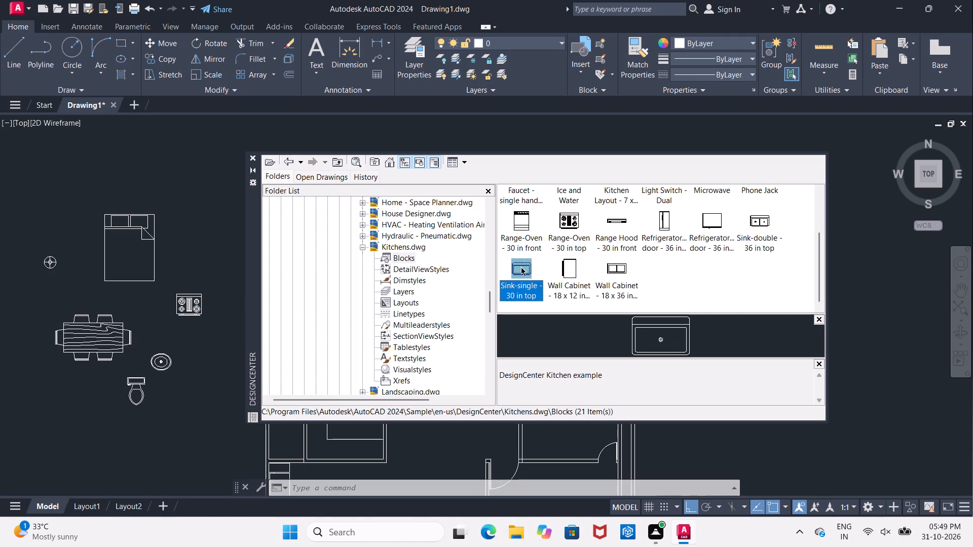
drag(524, 263, 521, 270)
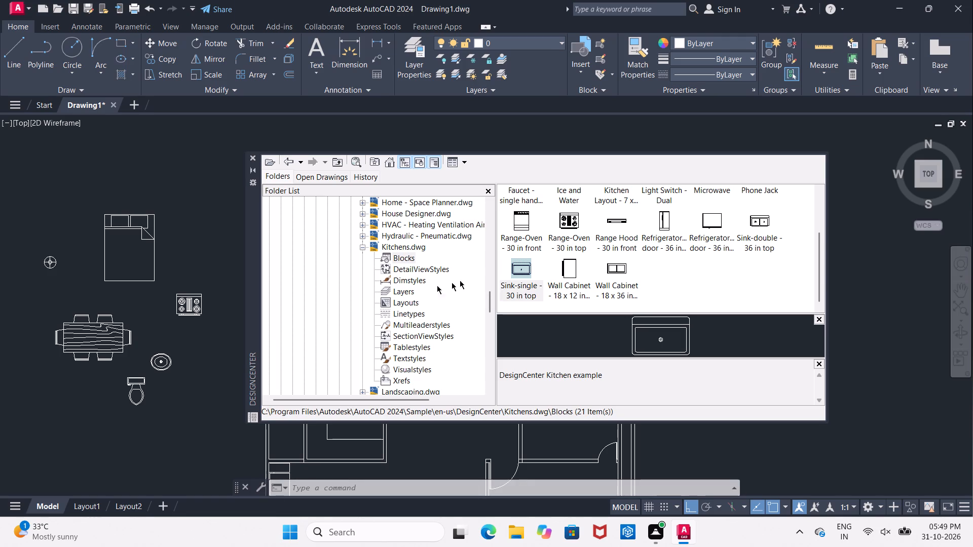
drag(525, 264, 195, 337)
click(252, 154)
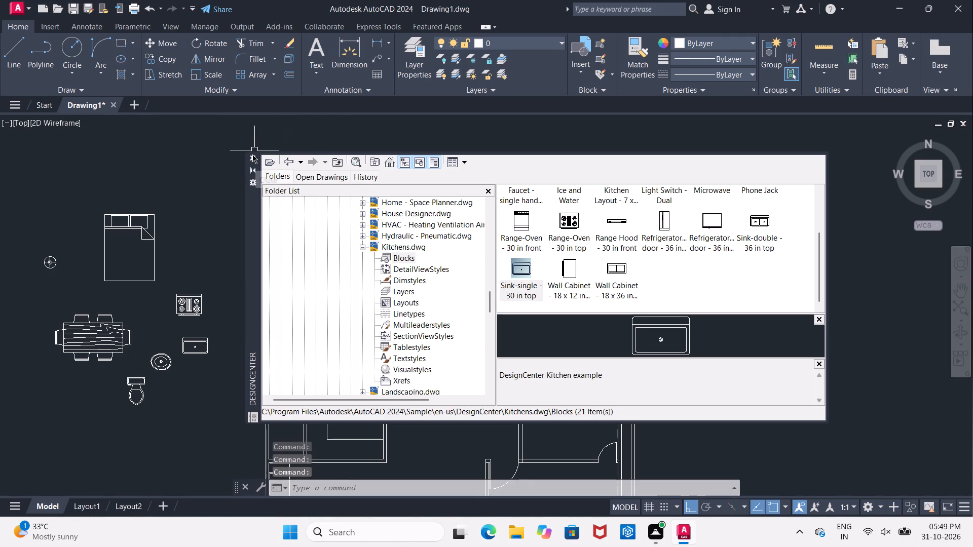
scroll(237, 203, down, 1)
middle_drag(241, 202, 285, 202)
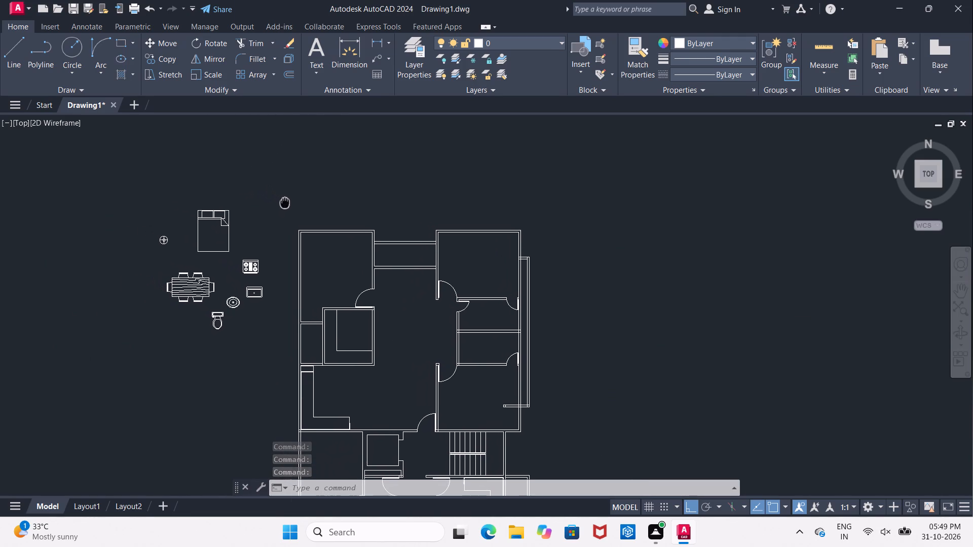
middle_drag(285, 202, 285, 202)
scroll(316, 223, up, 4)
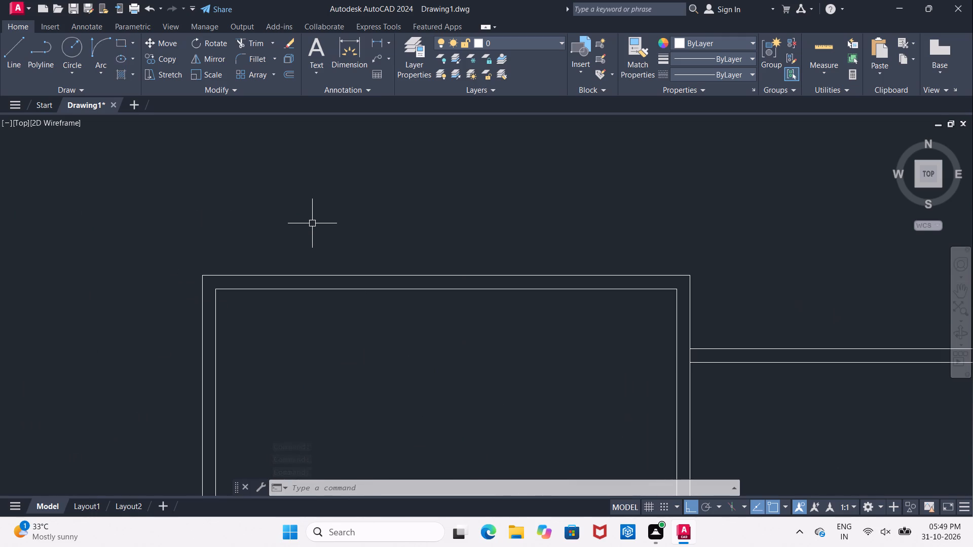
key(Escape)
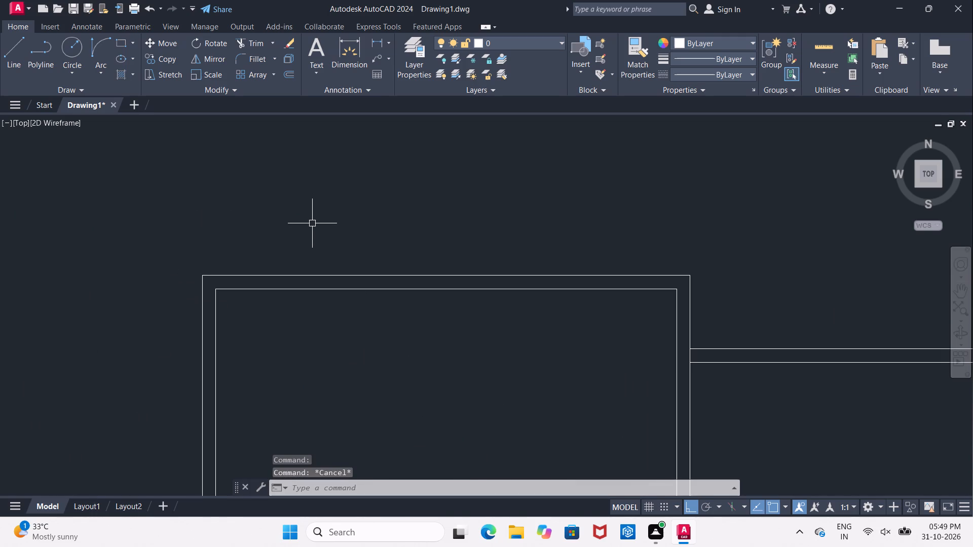
Offset the top wall's inner line of the plan's upper-left room 2' into the room.
key(o)
key(Return)
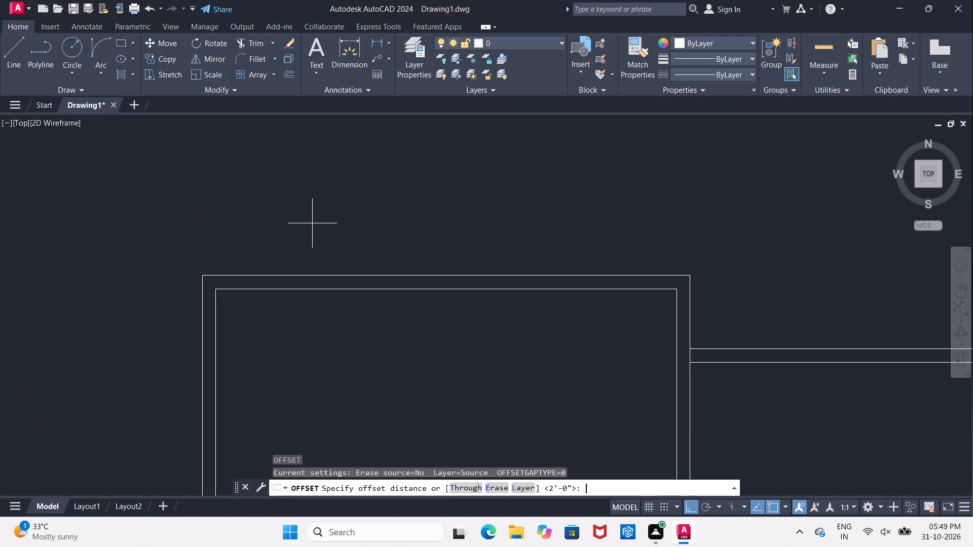
text(2')
key(Return)
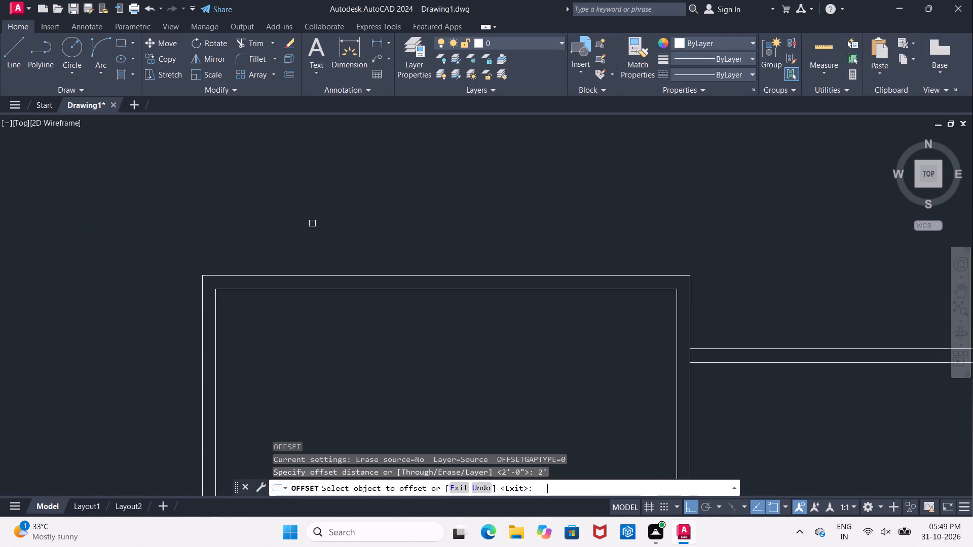
click(323, 288)
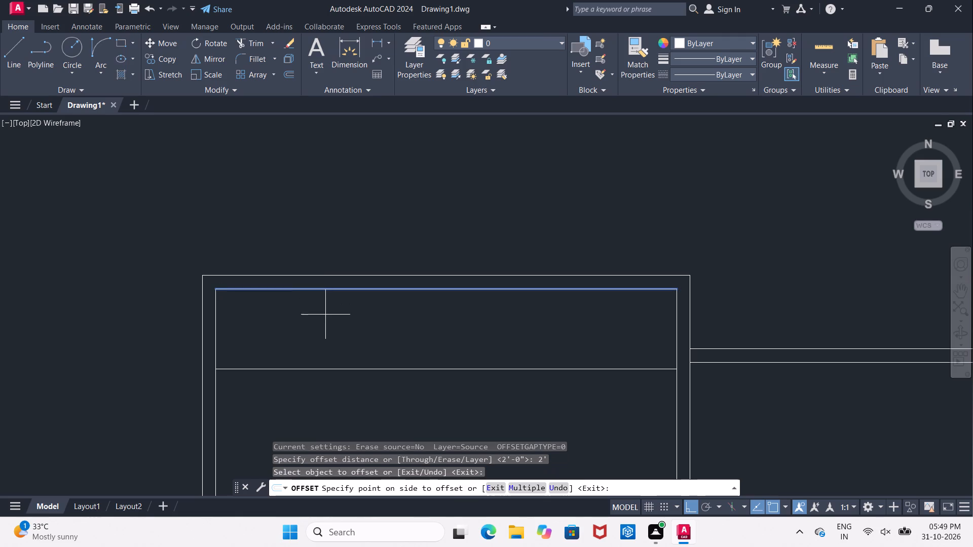
click(325, 319)
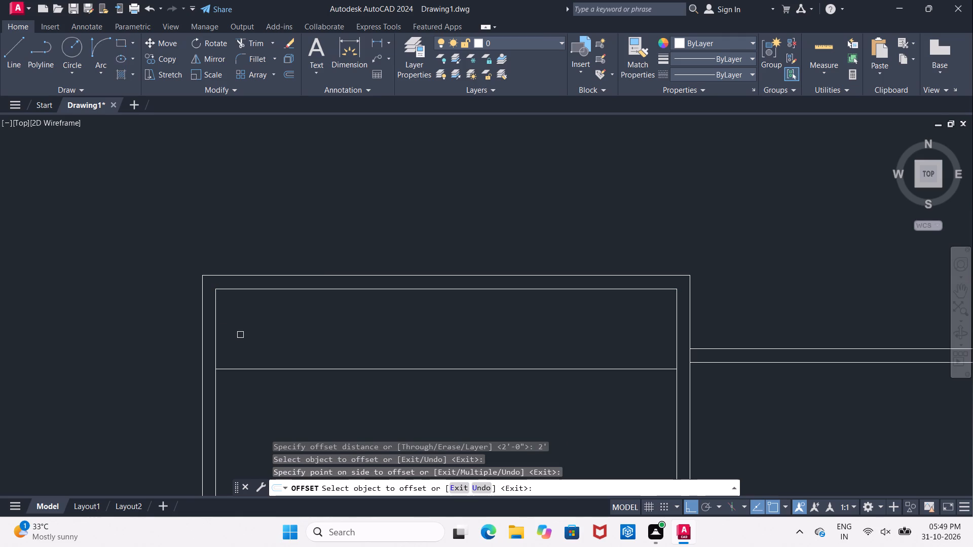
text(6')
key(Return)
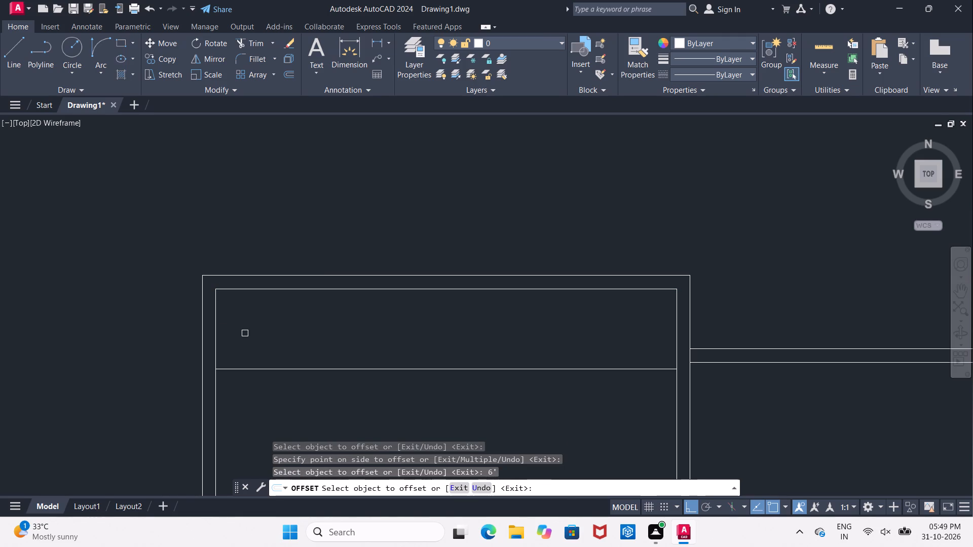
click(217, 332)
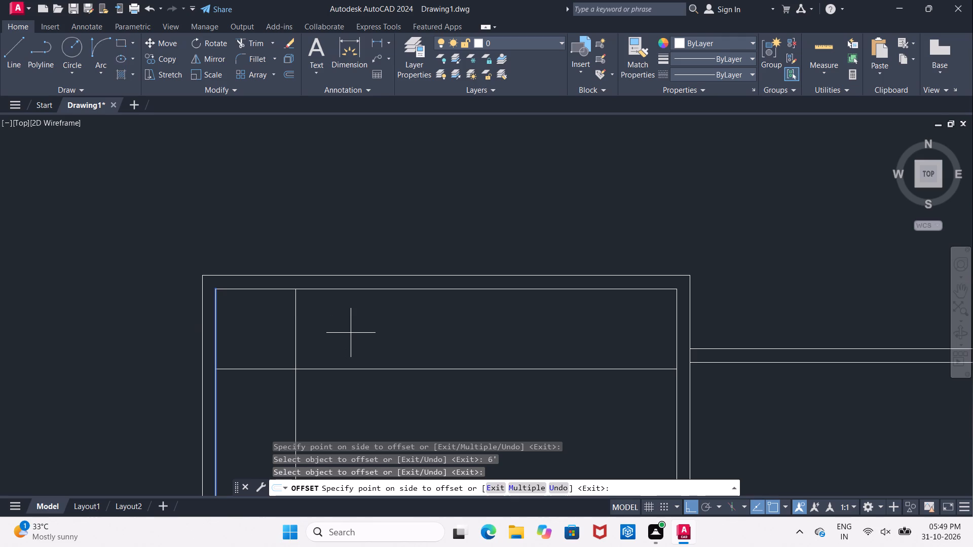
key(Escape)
Offset the left wall's inner line of the upper-left room 9' into the room.
key(o)
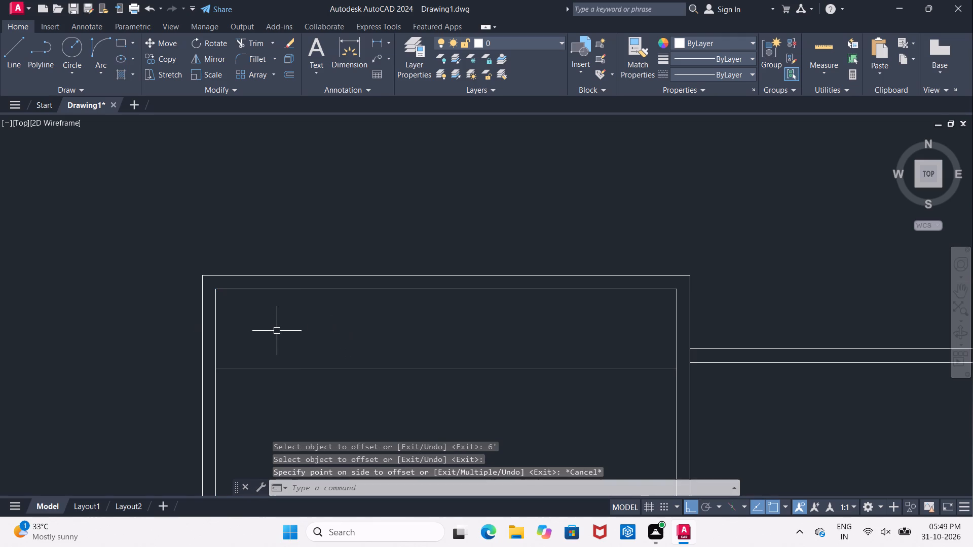
key(Return)
text(9')
key(Return)
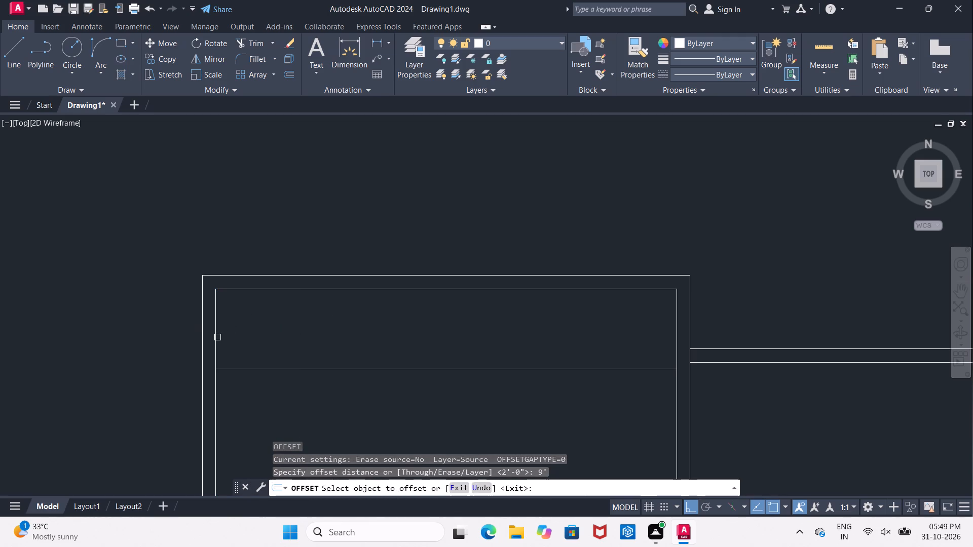
click(217, 337)
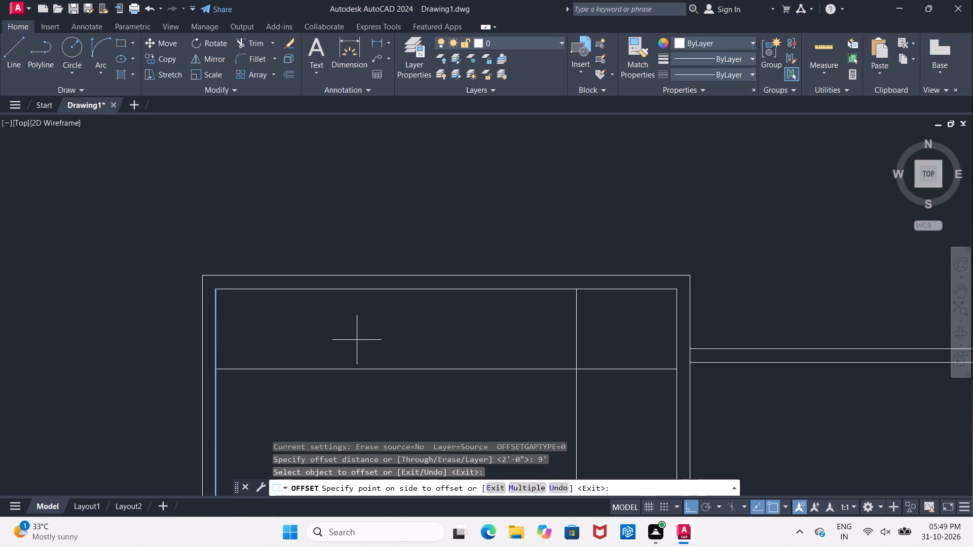
click(377, 340)
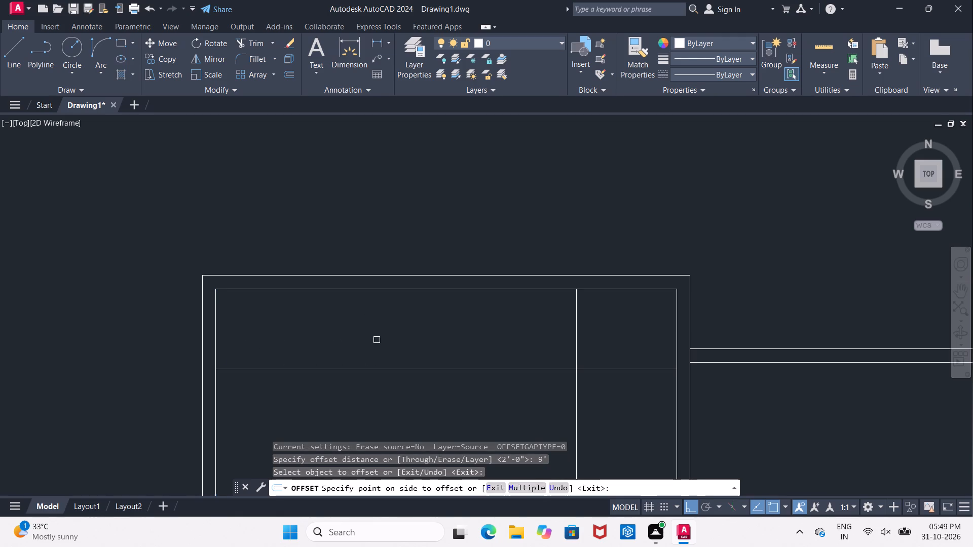
key(Escape)
Trim the two offset lines past their intersection, leaving a 9' by 2' rectangle in the room's upper-left corner.
text(TR)
key(space)
key(space)
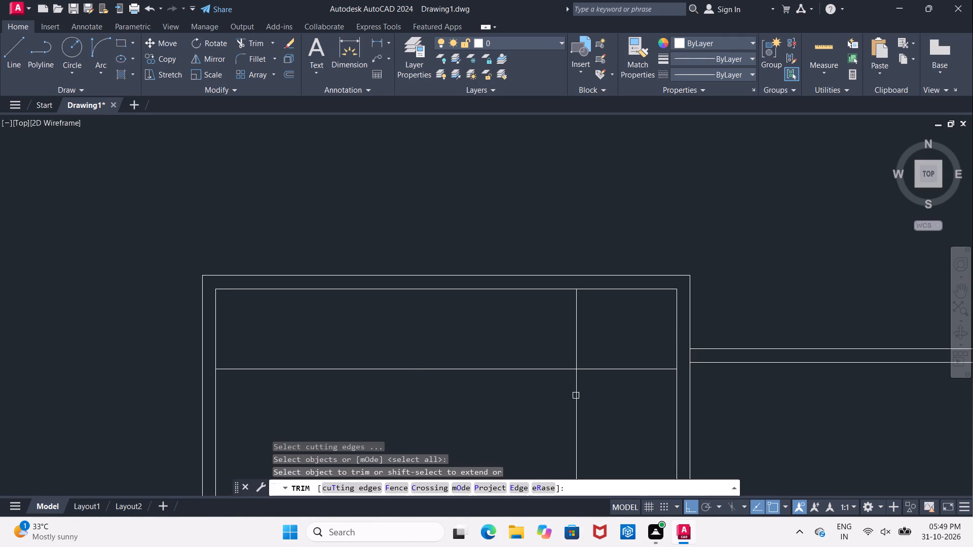
click(578, 397)
click(591, 370)
Draw a horizontal line from the inner room's upper-left outer corner across the plan's left wall, and trim it back to the wall's inner face.
scroll(591, 370, down, 2)
middle_drag(568, 406, 558, 334)
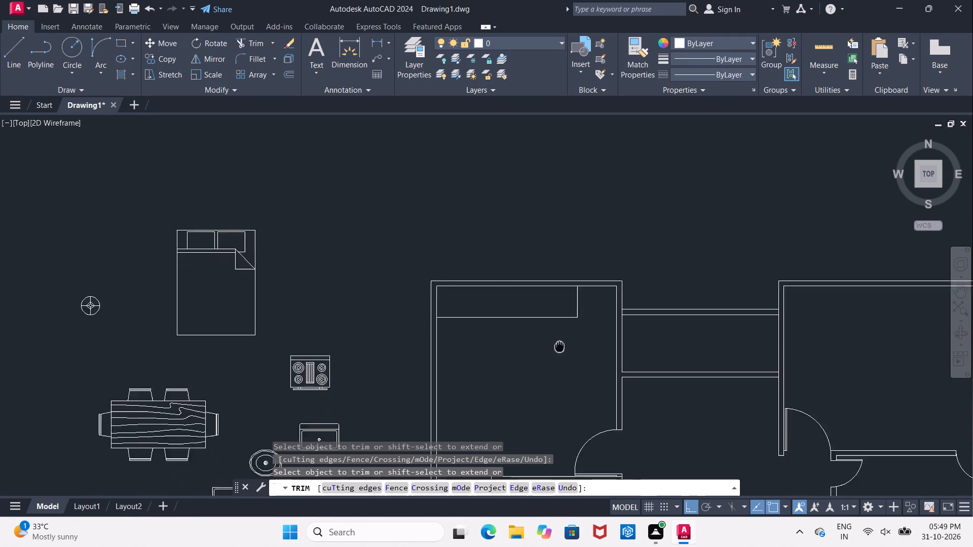
middle_drag(558, 334, 535, 194)
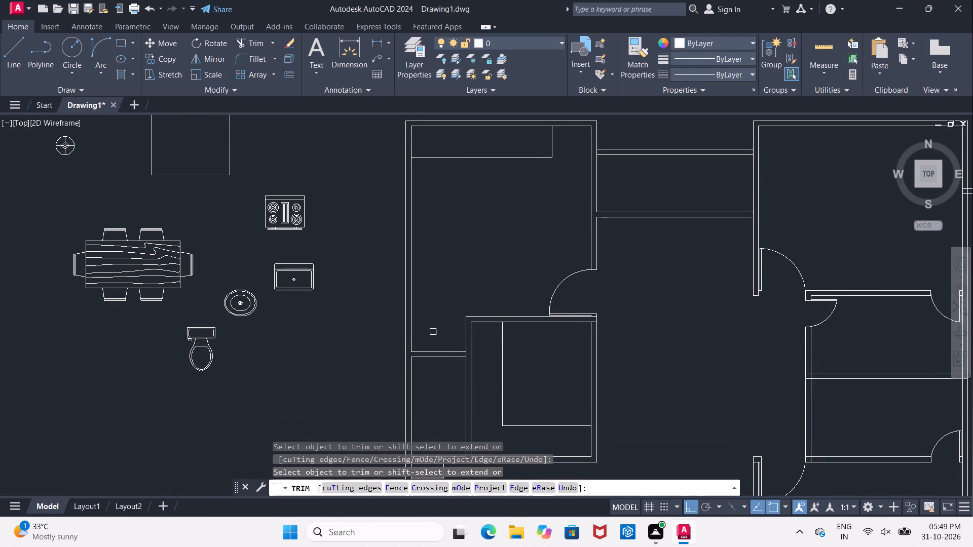
scroll(444, 341, up, 2)
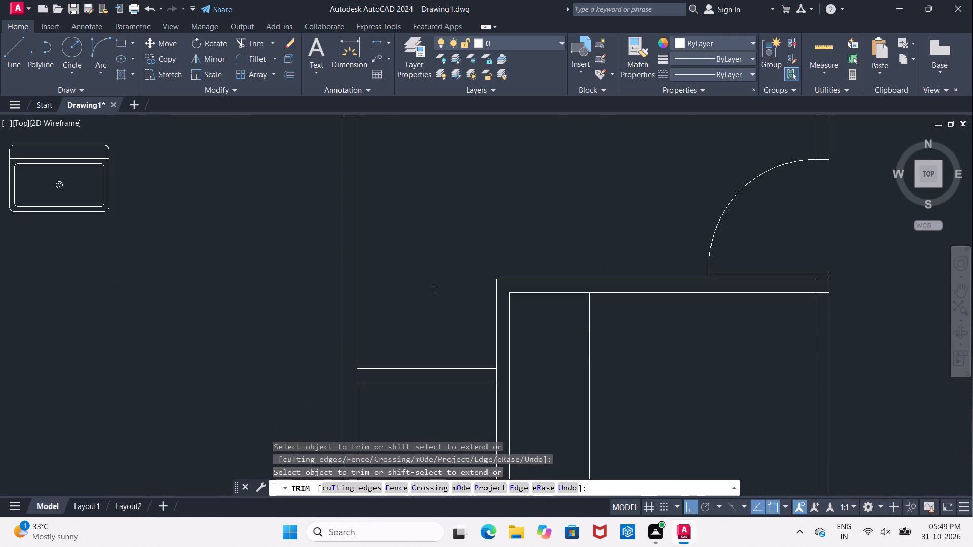
key(Escape)
click(9, 55)
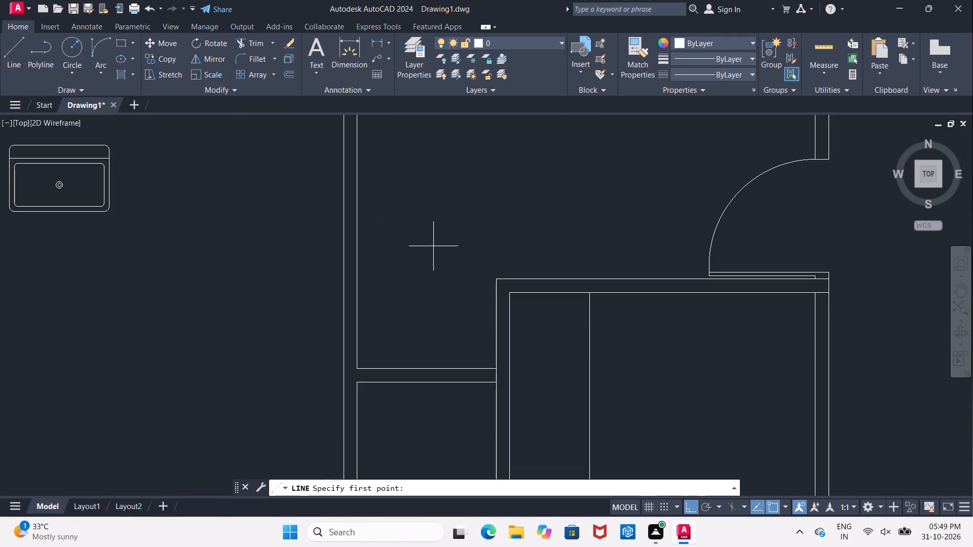
click(495, 276)
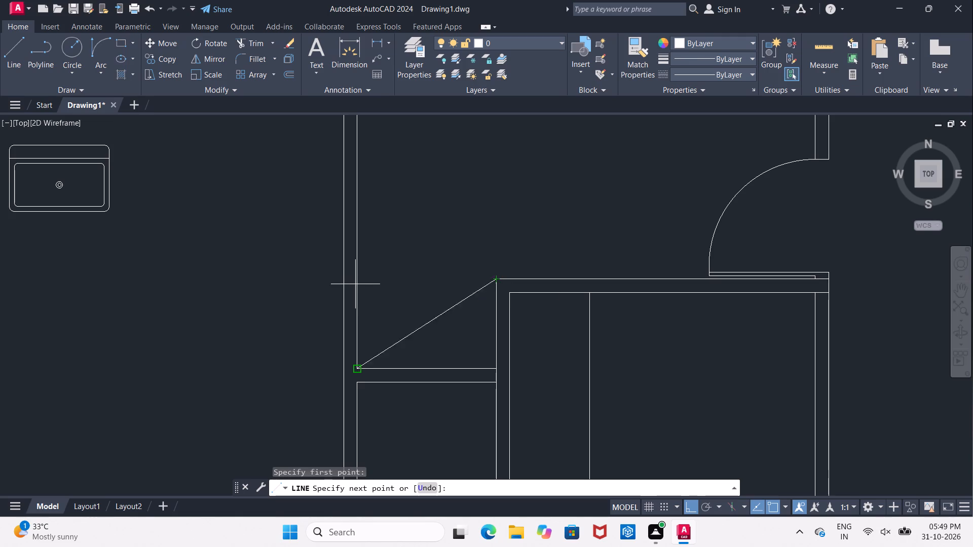
click(331, 280)
key(Escape)
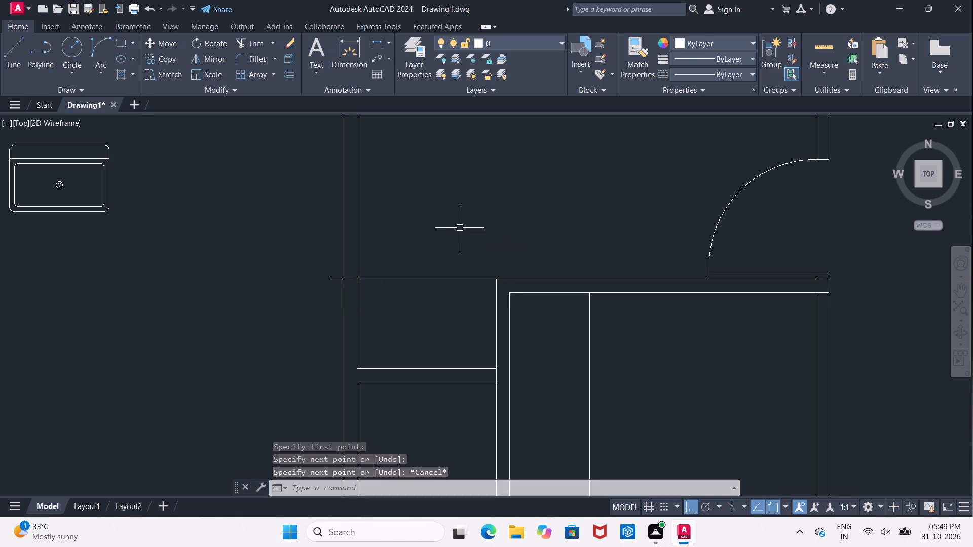
text(TR)
key(space)
key(space)
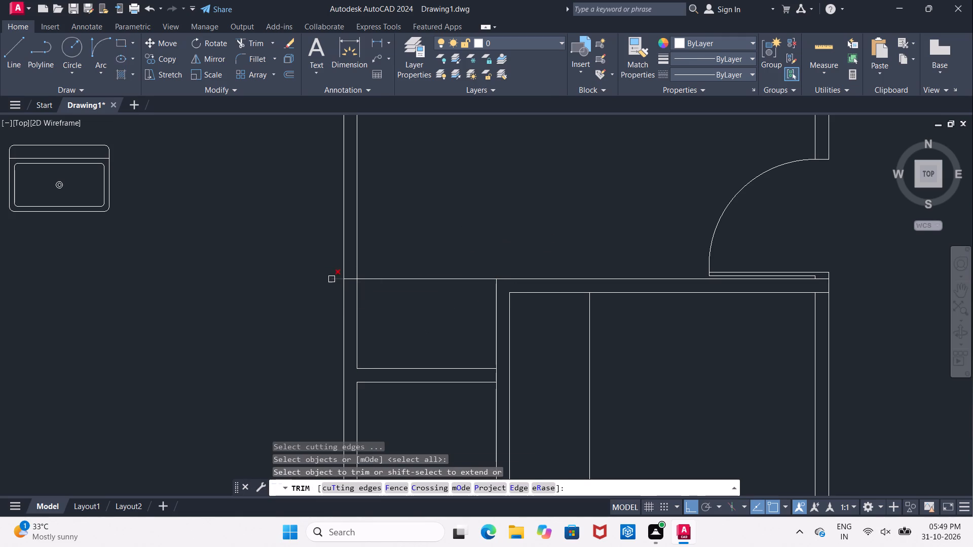
click(331, 279)
scroll(349, 299, up, 1)
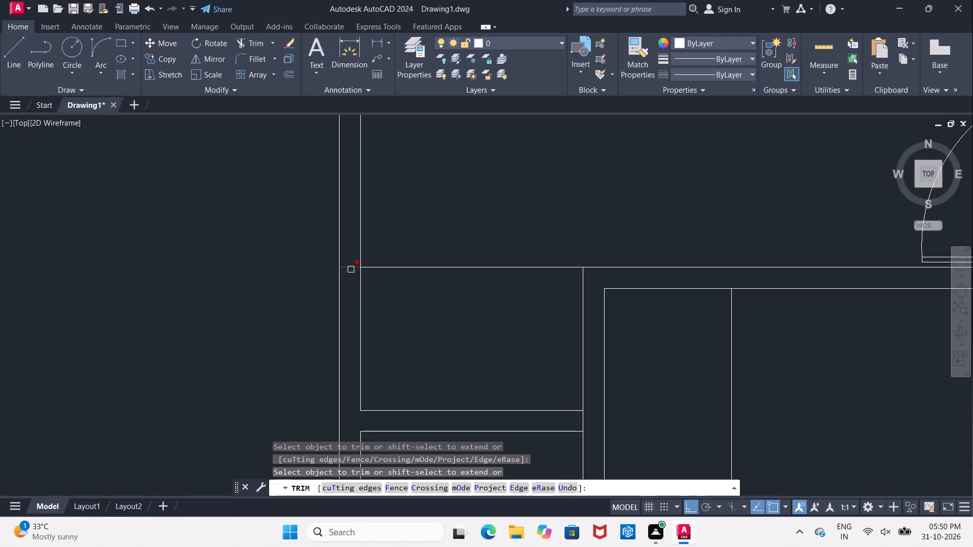
click(351, 269)
Extend the horizontal edge of the L-shaped outline in the inner room to the outer line of that room's right wall.
scroll(351, 269, down, 3)
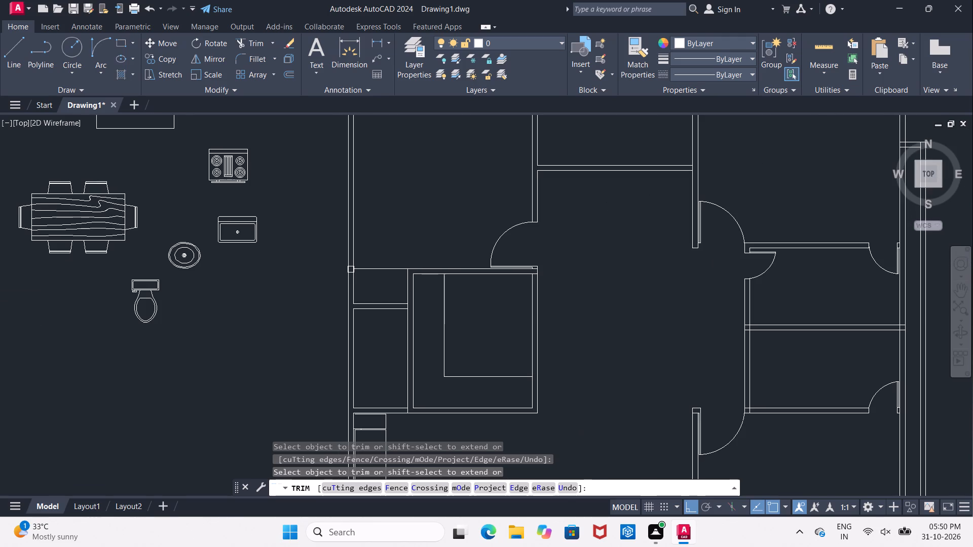
scroll(351, 269, down, 2)
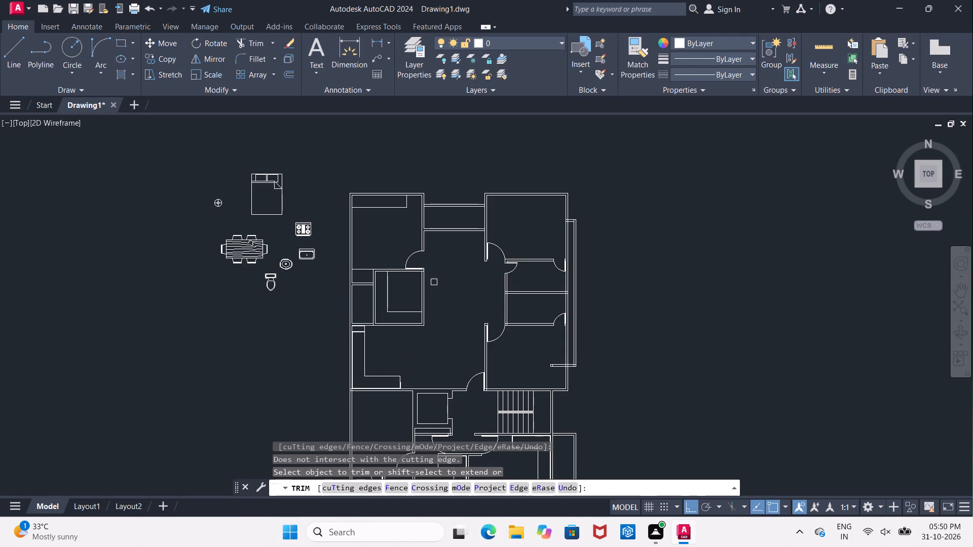
scroll(441, 273, up, 1)
scroll(399, 259, up, 4)
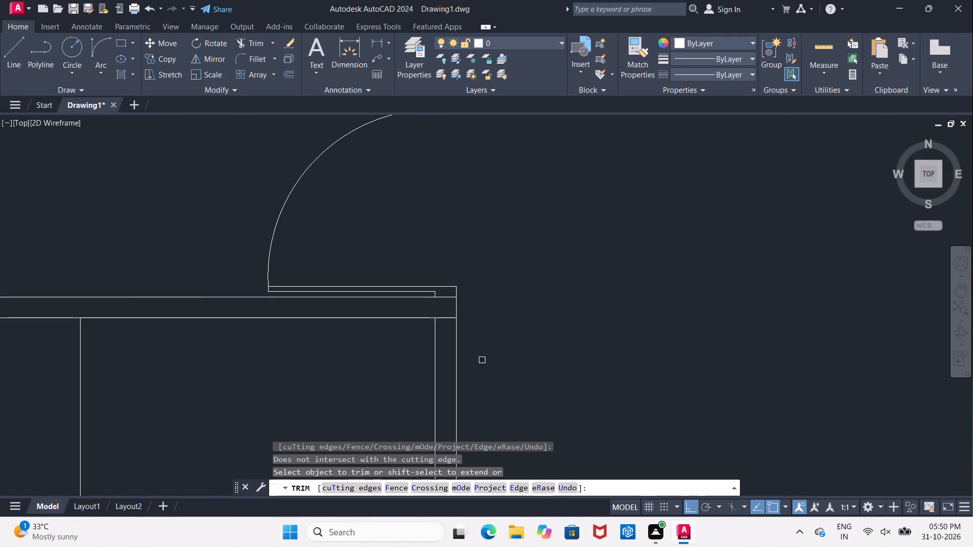
middle_drag(488, 378, 438, 144)
scroll(432, 169, down, 2)
middle_drag(384, 252, 383, 269)
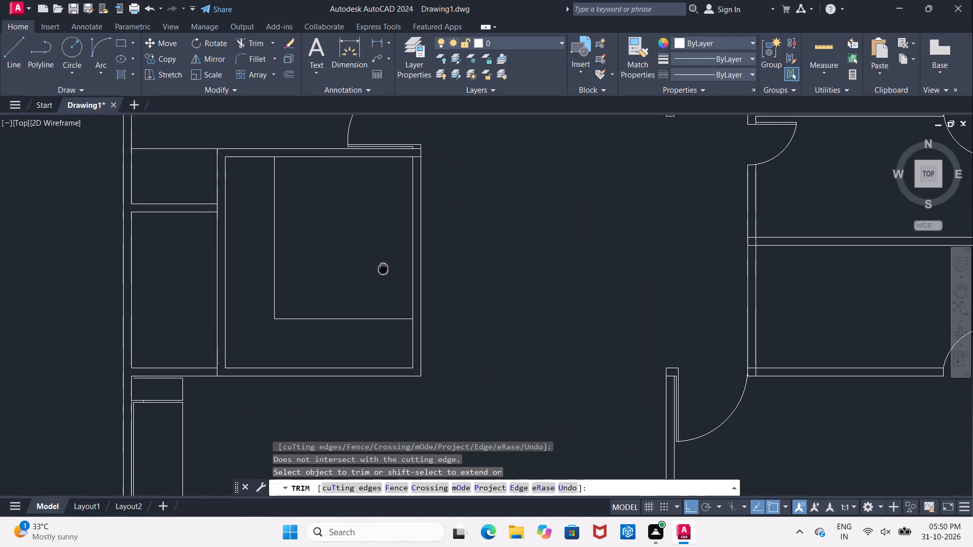
middle_drag(383, 269, 379, 284)
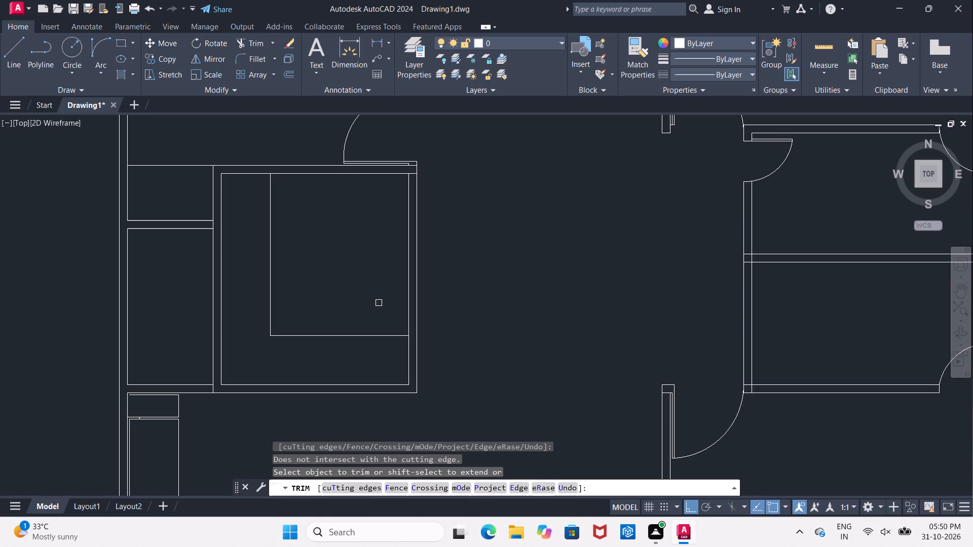
key(Escape)
text(EX)
key(space)
key(space)
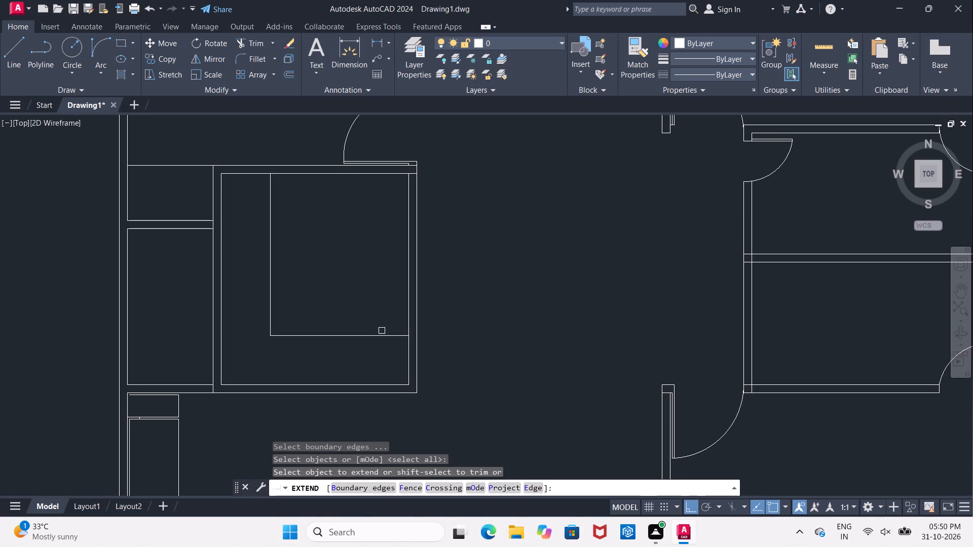
click(382, 334)
key(Escape)
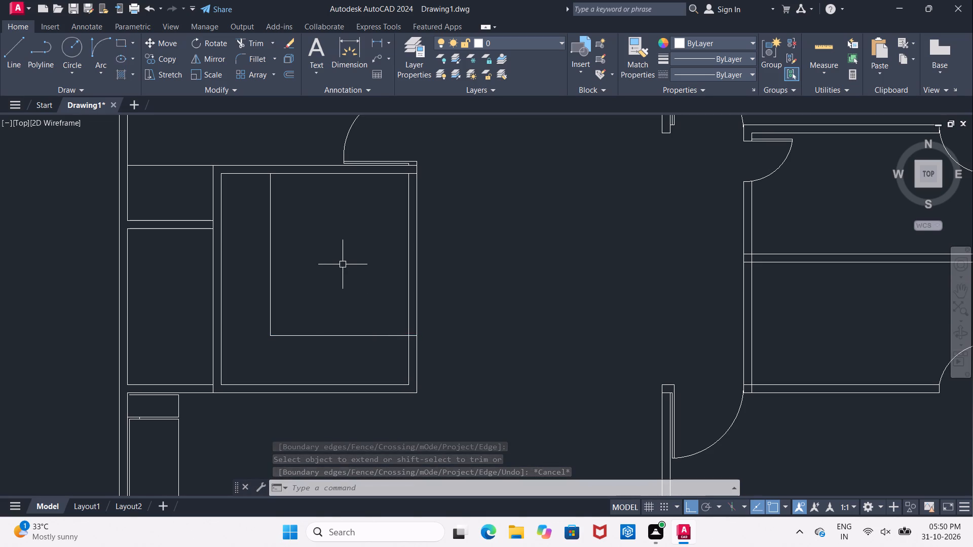
Insert the Refrigerator-2 door - 36 in top block from Kitchens.dwg left of the floor plan, and close DesignCenter.
text(DC)
key(space)
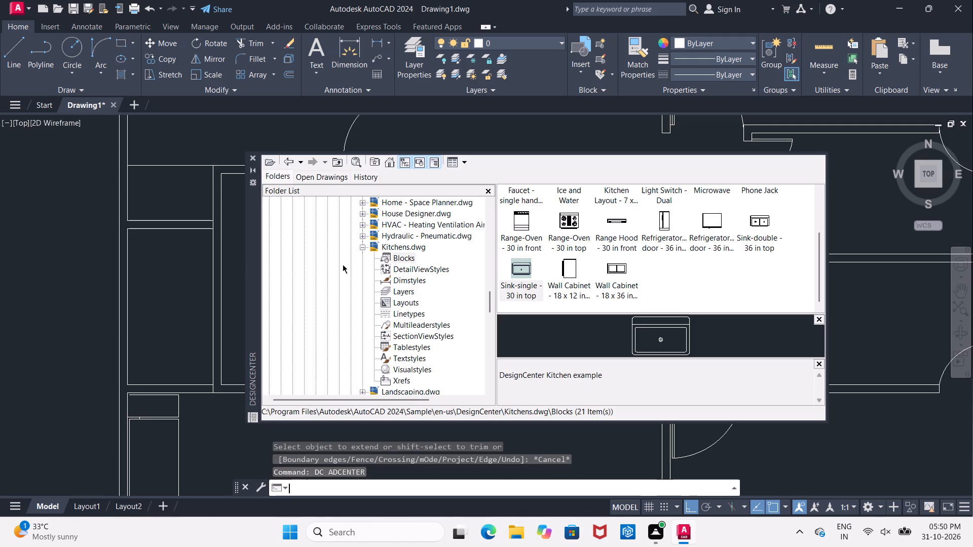
click(712, 216)
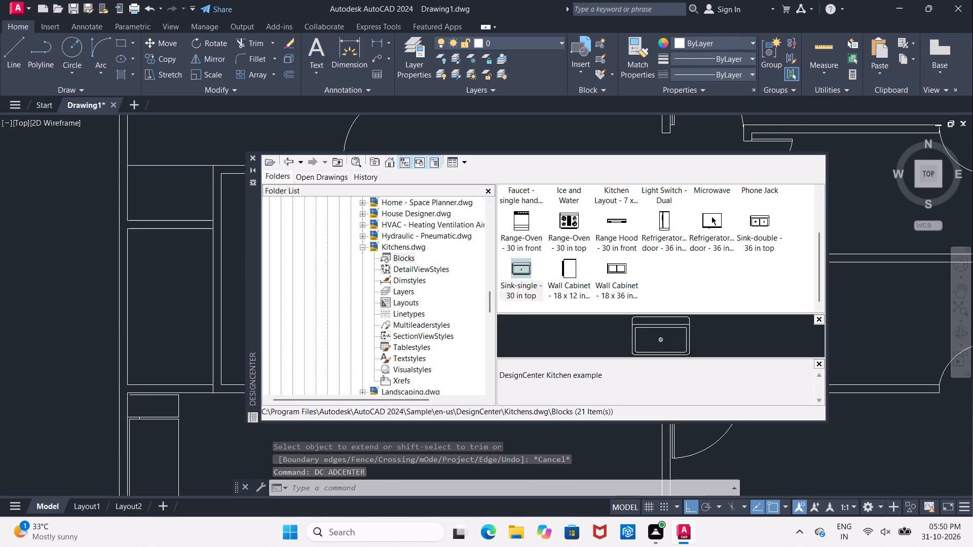
drag(712, 216, 0, 246)
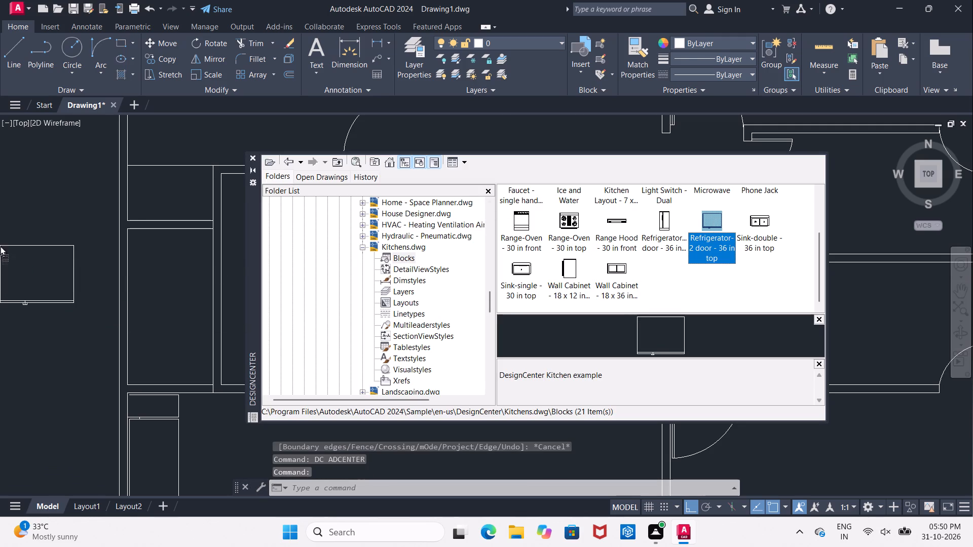
drag(0, 246, 0, 244)
click(252, 158)
Move the refrigerator block horizontally a little farther left, away from the plan's outer wall.
scroll(258, 163, down, 3)
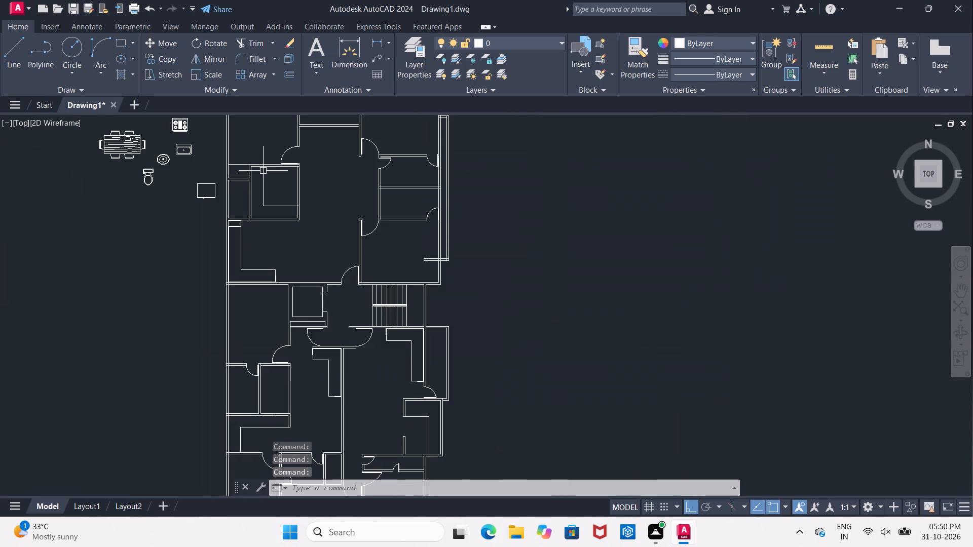
scroll(210, 193, up, 2)
click(210, 193)
click(210, 205)
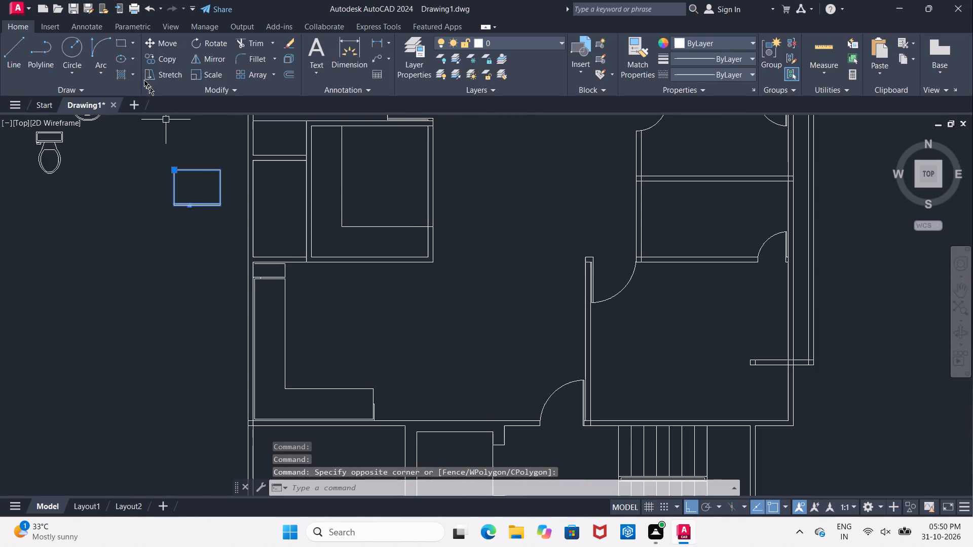
click(157, 44)
click(173, 244)
click(141, 243)
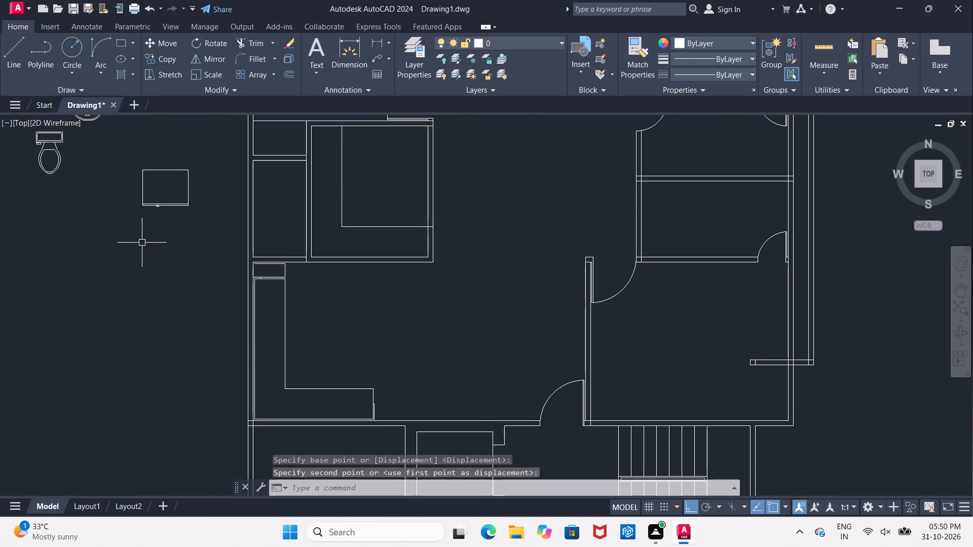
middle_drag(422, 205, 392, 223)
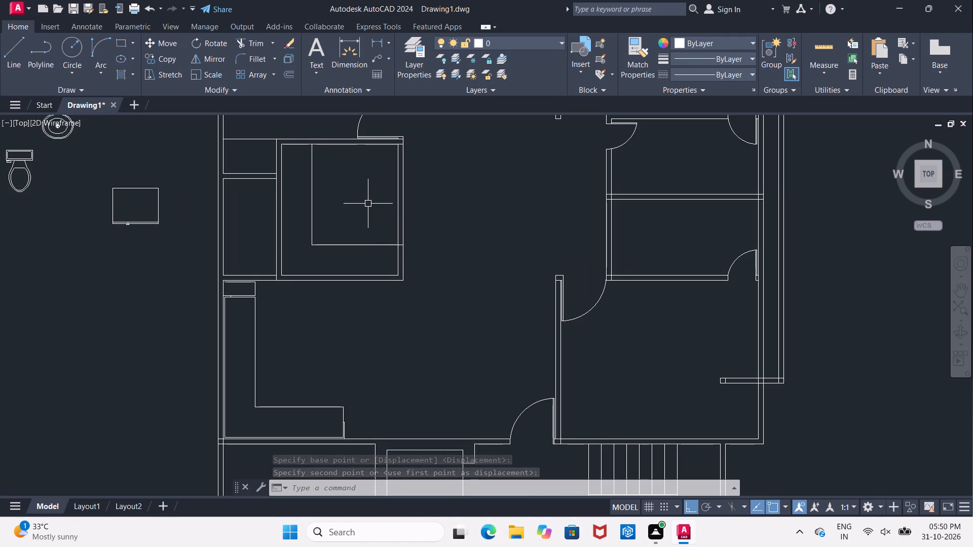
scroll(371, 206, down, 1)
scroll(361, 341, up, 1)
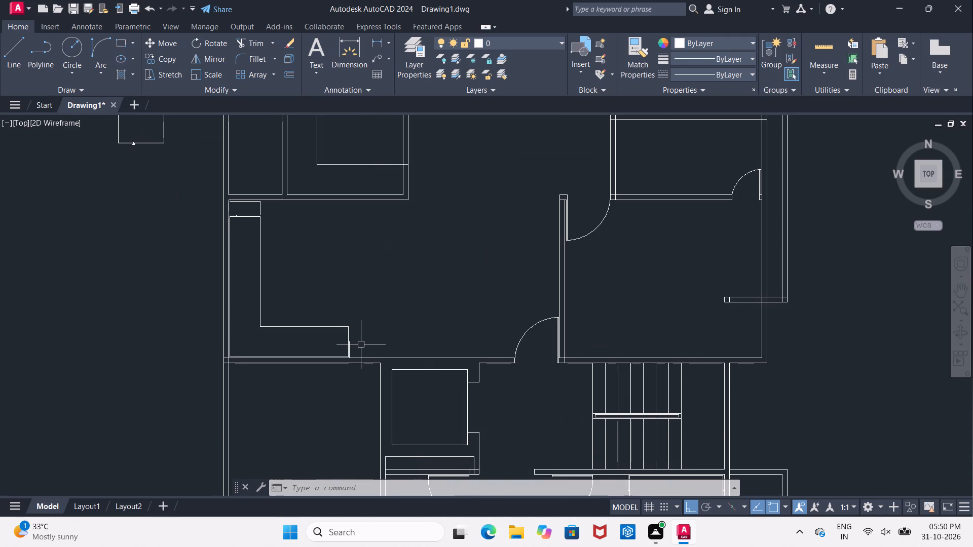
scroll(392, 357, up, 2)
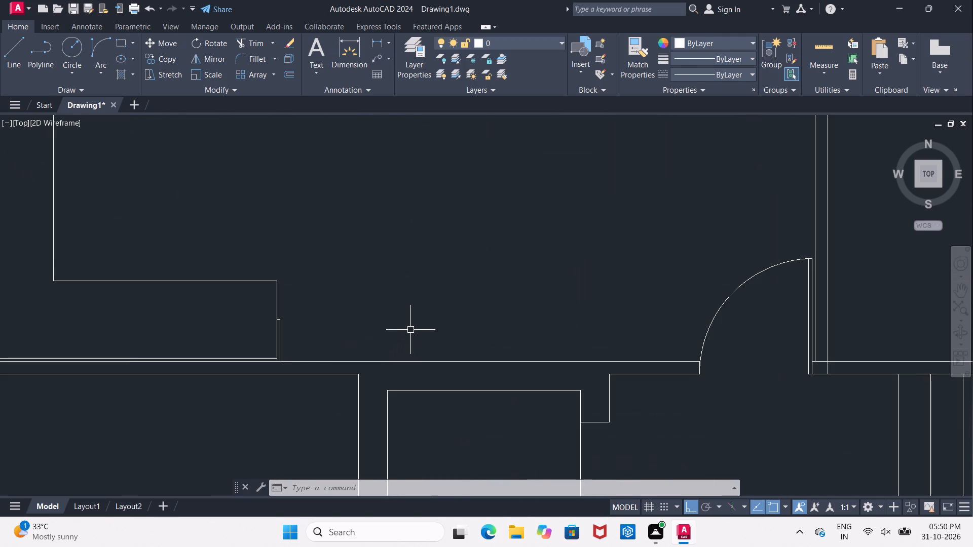
Draw a connected horizontal and vertical line from just above the small end piece of the L-shaped outline, running right and down across the wall above the lift.
scroll(412, 326, down, 2)
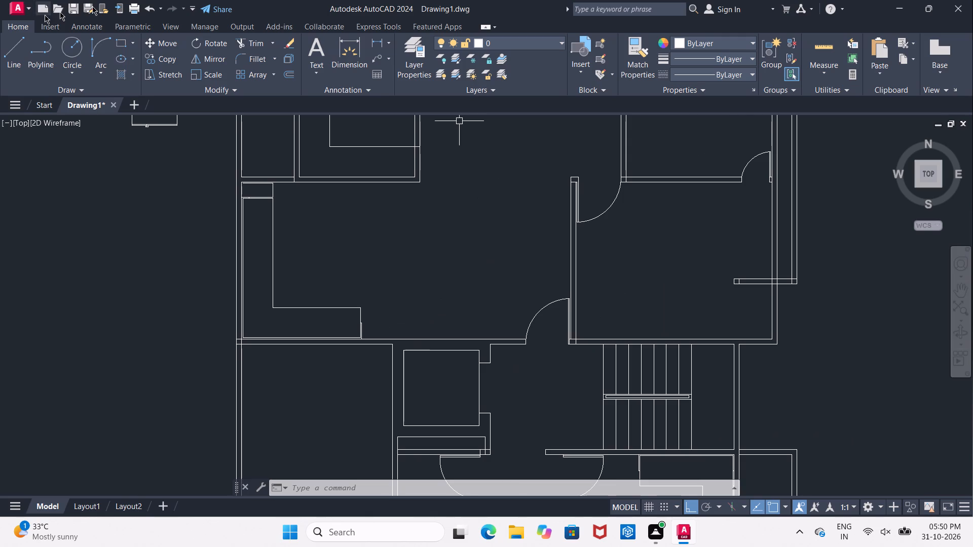
click(18, 56)
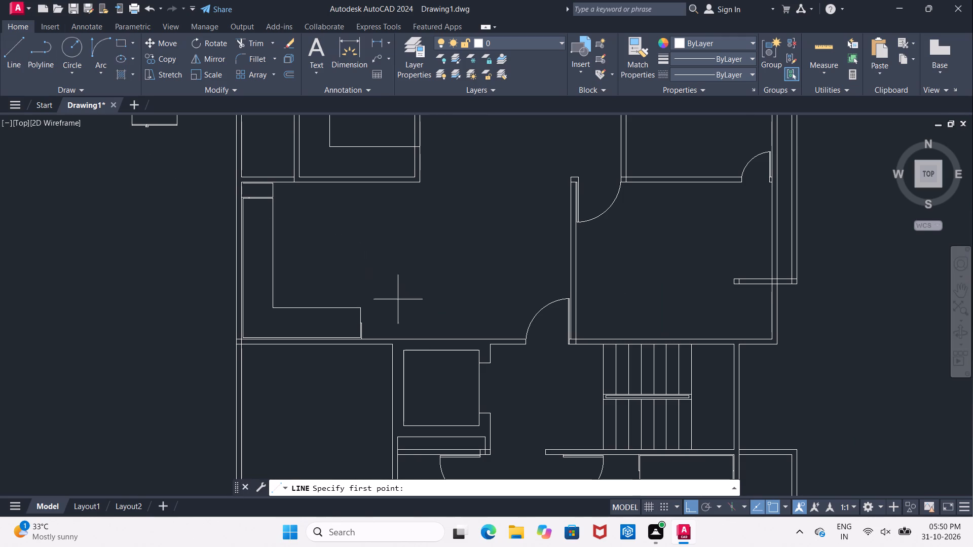
scroll(362, 346, up, 2)
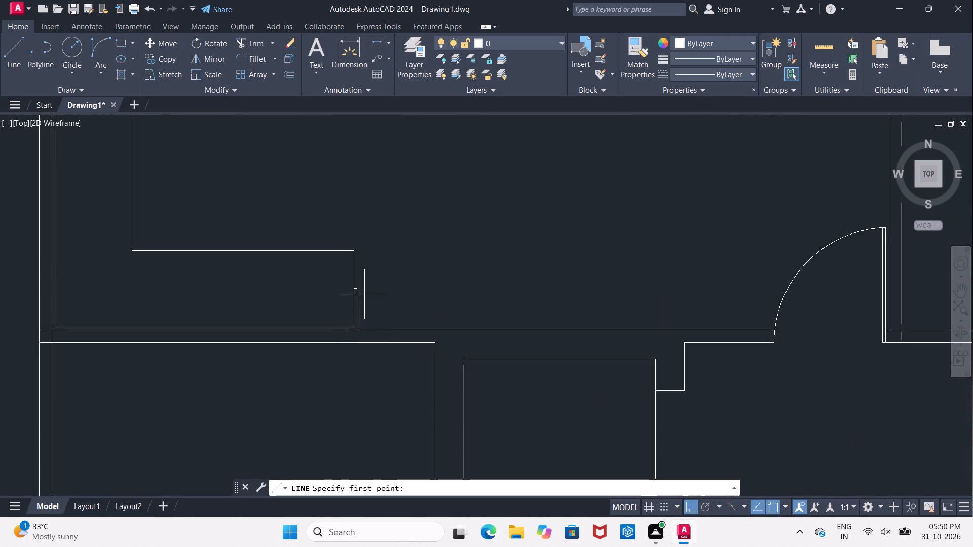
scroll(357, 290, up, 2)
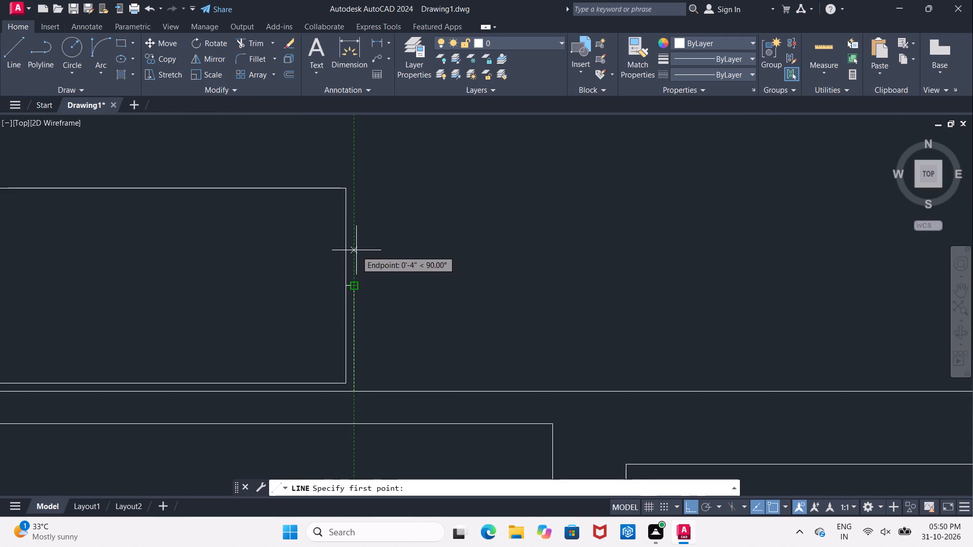
click(353, 245)
middle_drag(573, 248, 359, 226)
scroll(434, 220, down, 2)
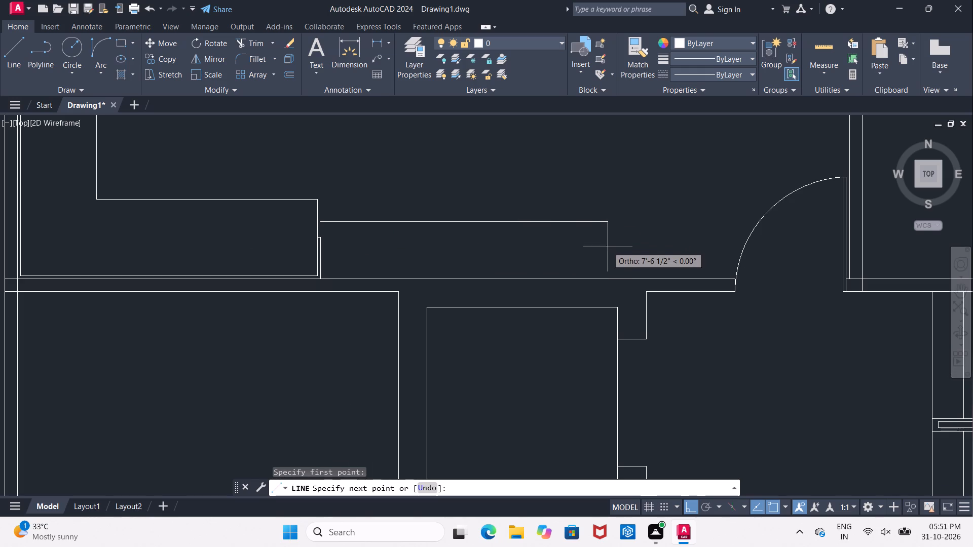
click(658, 256)
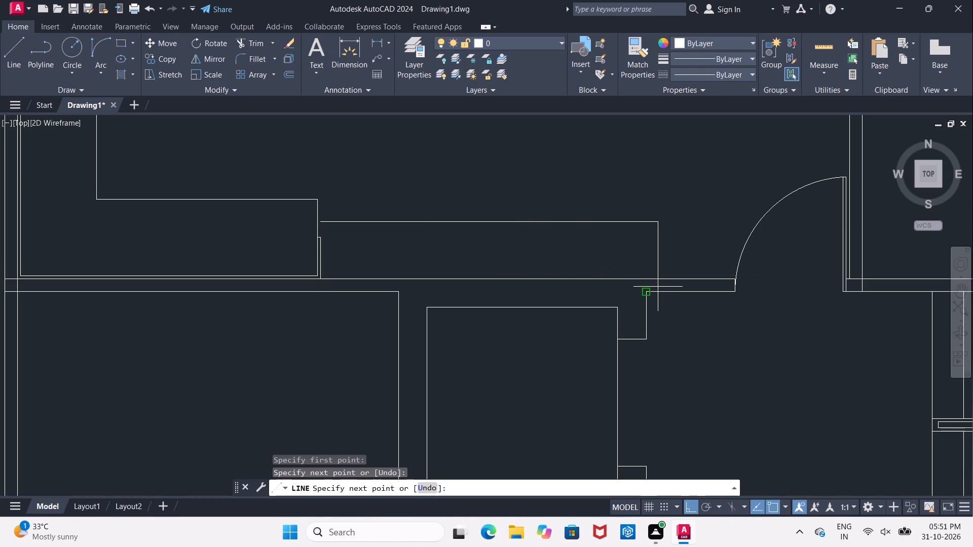
click(662, 307)
key(Escape)
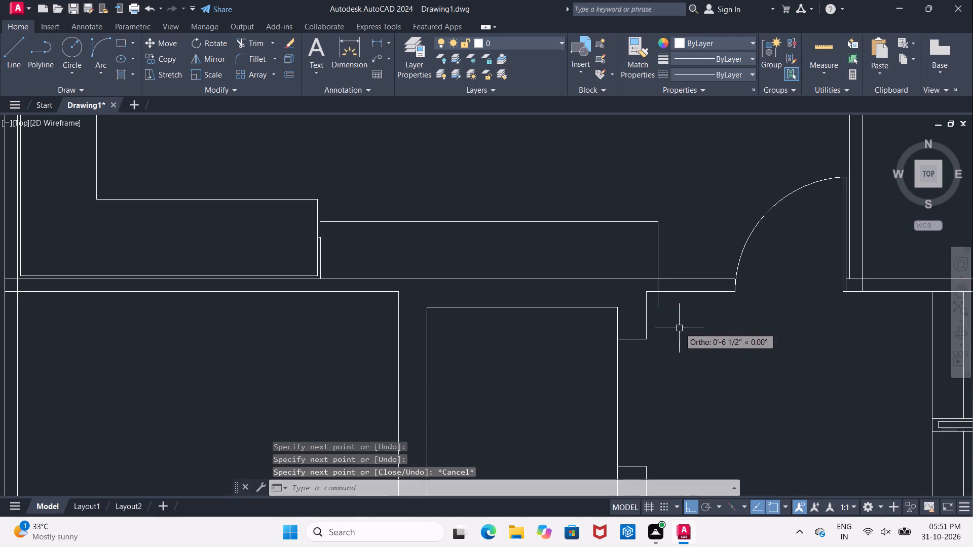
Trim the new vertical line back to the room-side face of the wall above the lift.
key(t)
key(r)
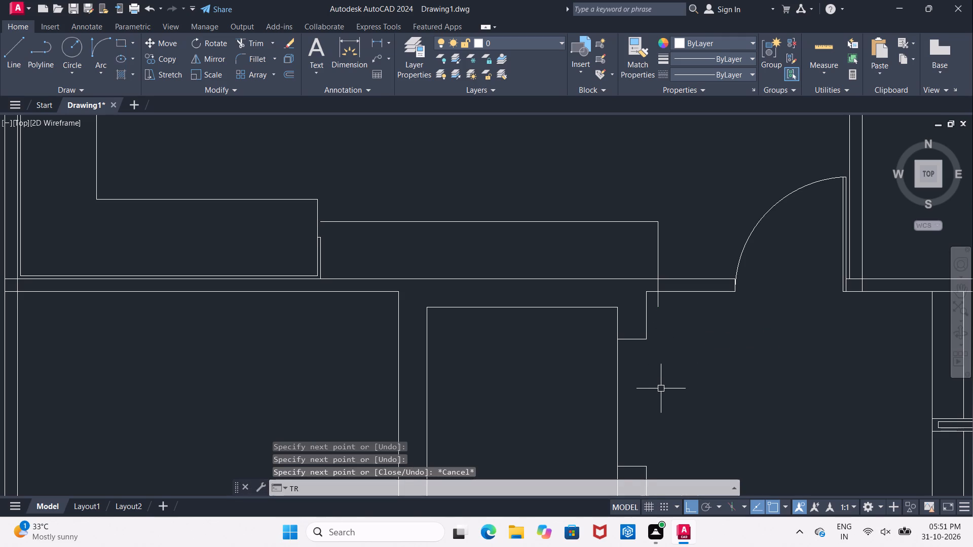
key(space)
key(space)
click(655, 303)
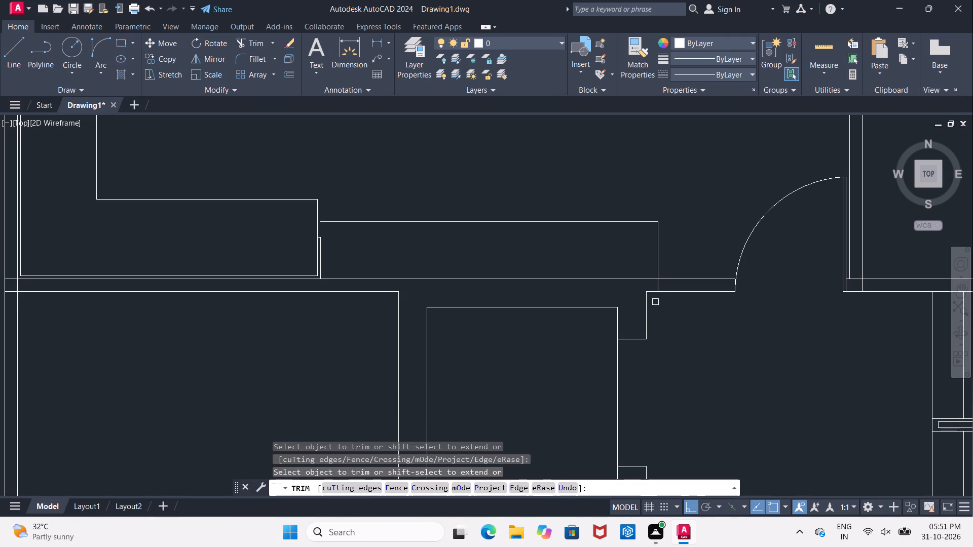
scroll(657, 288, up, 1)
click(657, 283)
middle_drag(390, 207, 545, 224)
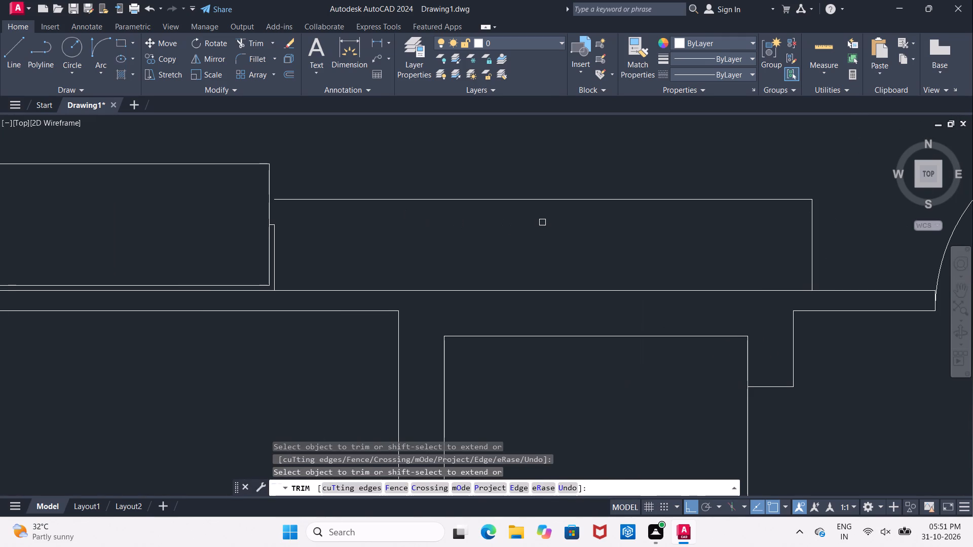
key(Escape)
Close the outline with a vertical line 6" in from its left end, trimming the overrun below the wall face and the leftover horizontal stub.
click(12, 48)
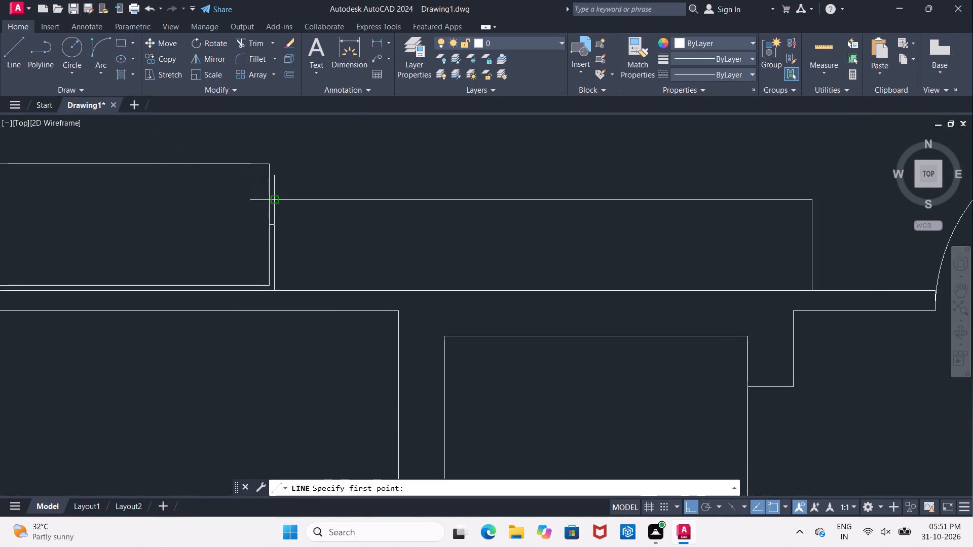
click(304, 200)
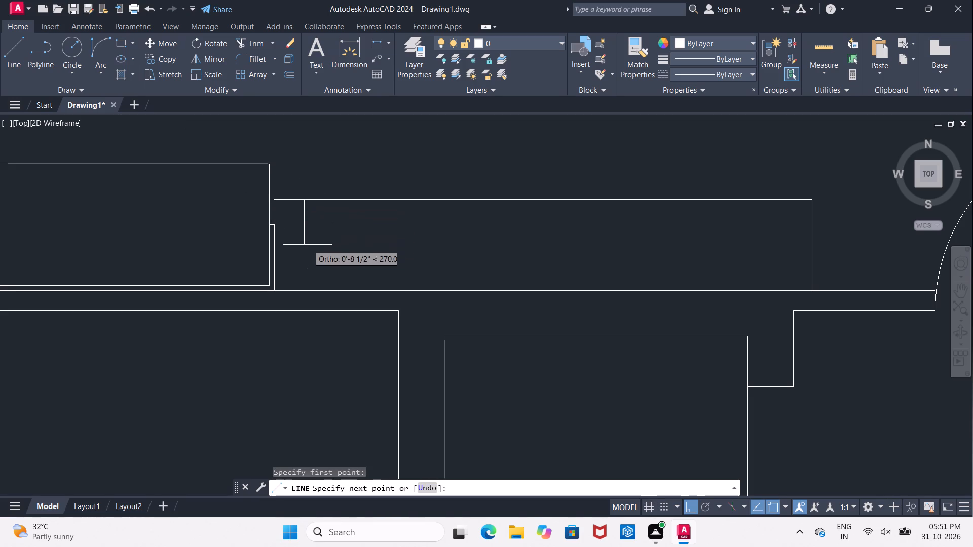
click(306, 299)
key(Escape)
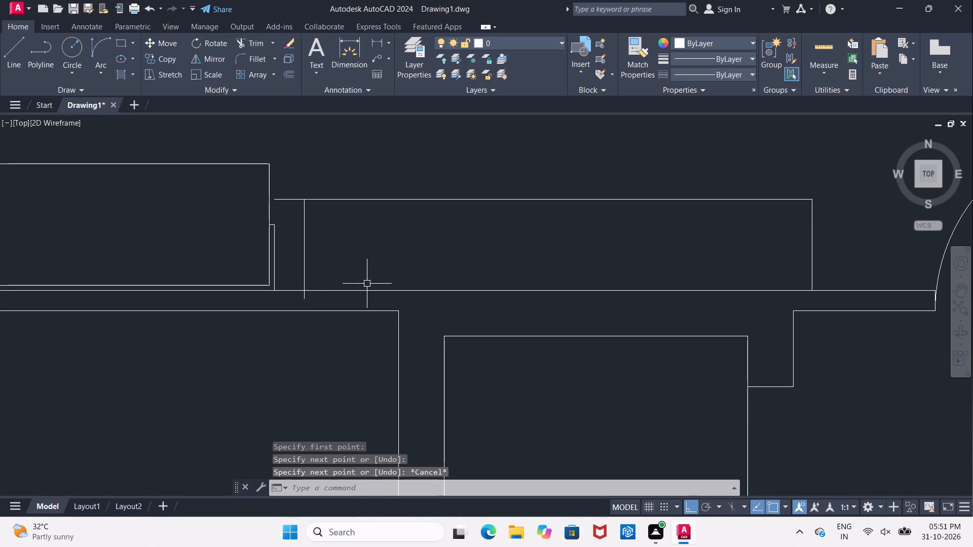
key(t)
key(r)
key(space)
key(space)
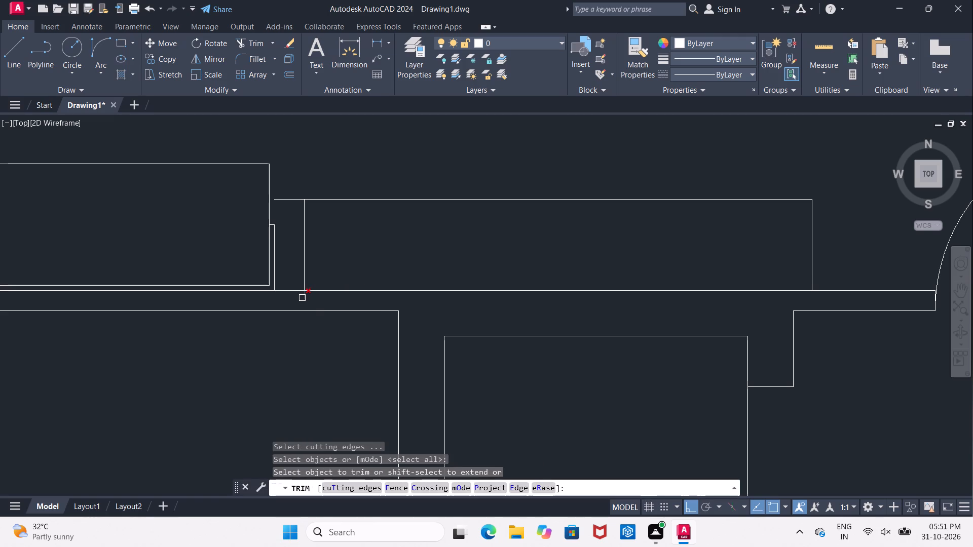
click(302, 298)
click(293, 199)
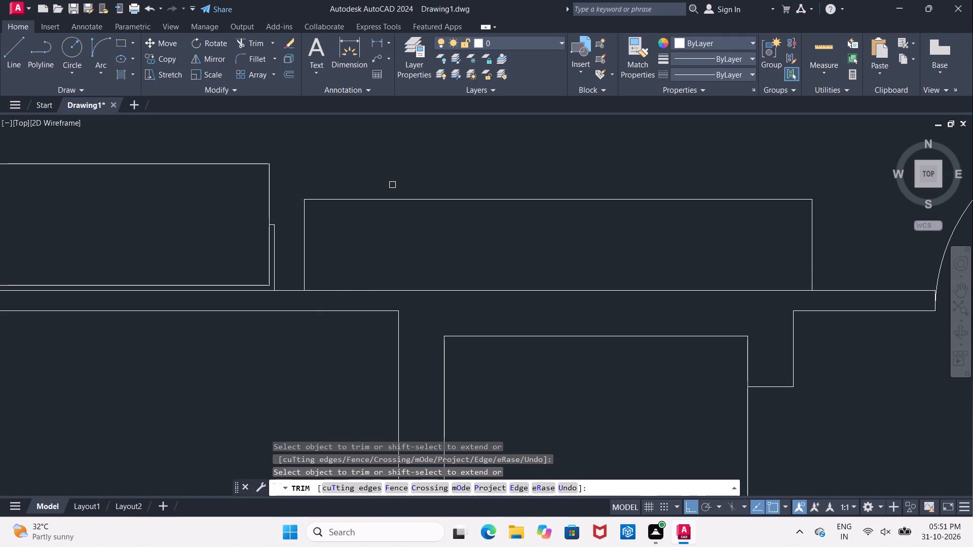
key(Escape)
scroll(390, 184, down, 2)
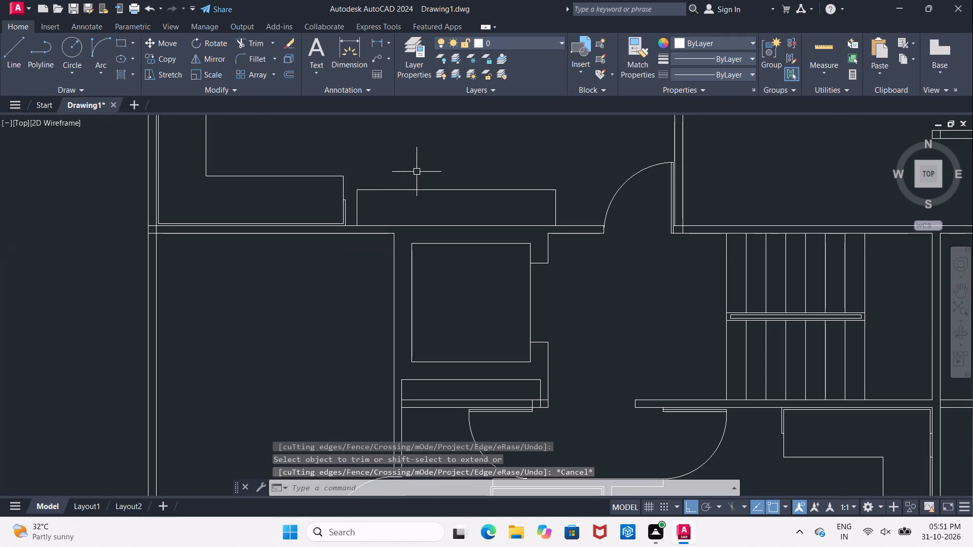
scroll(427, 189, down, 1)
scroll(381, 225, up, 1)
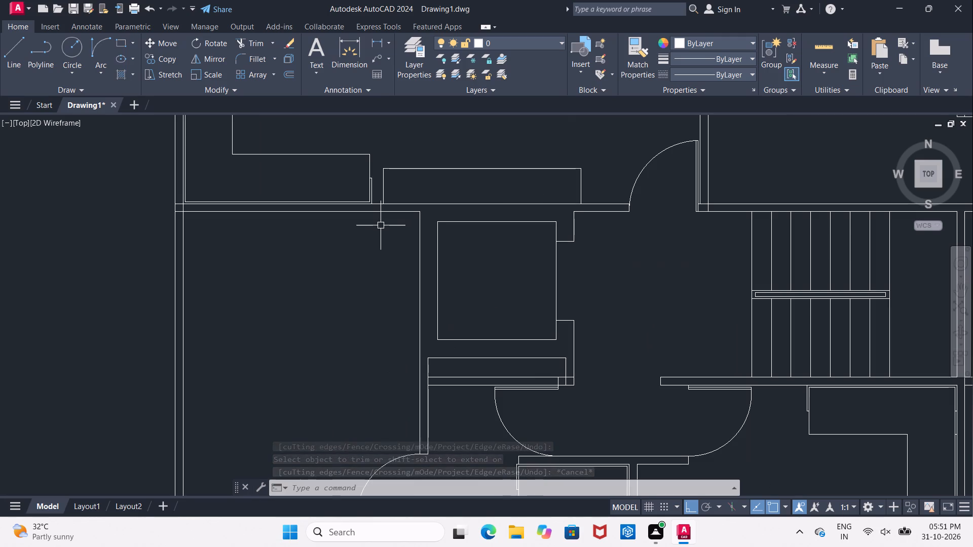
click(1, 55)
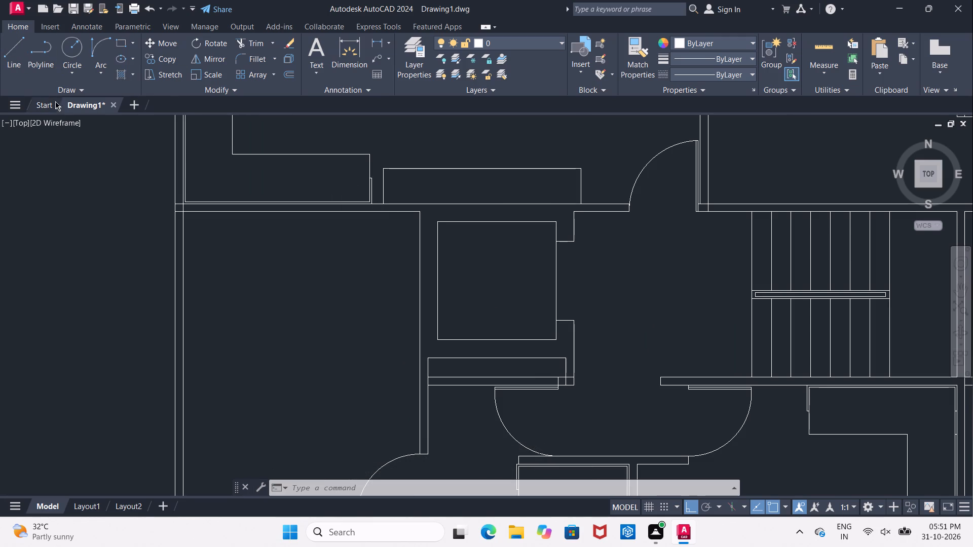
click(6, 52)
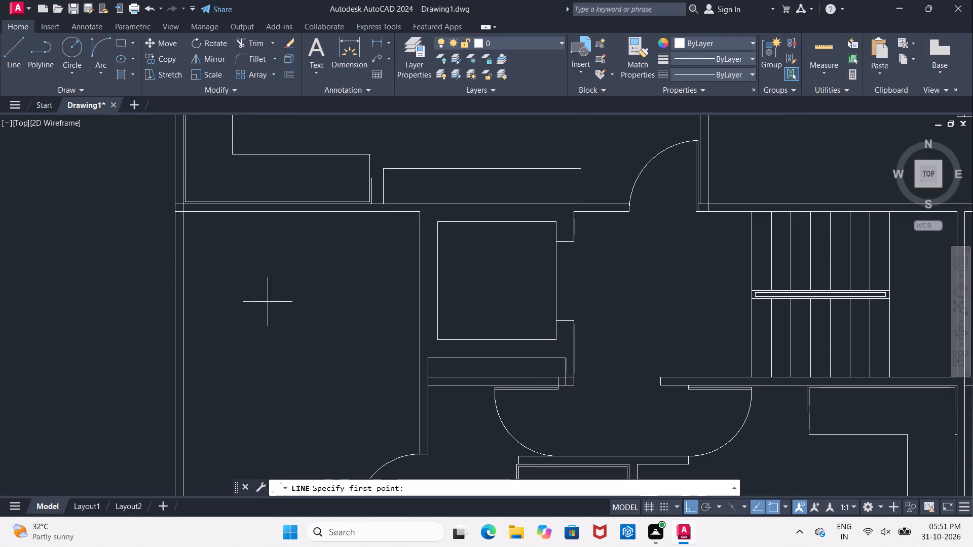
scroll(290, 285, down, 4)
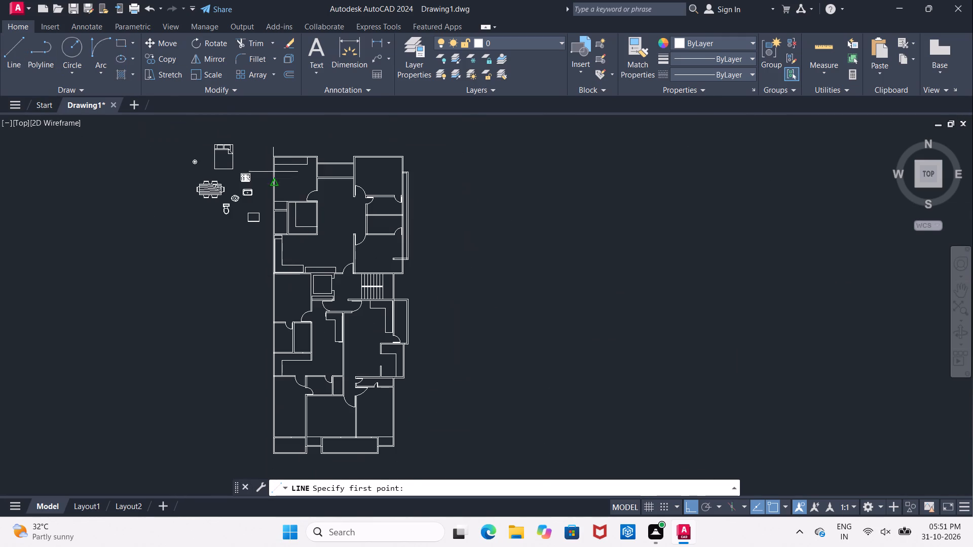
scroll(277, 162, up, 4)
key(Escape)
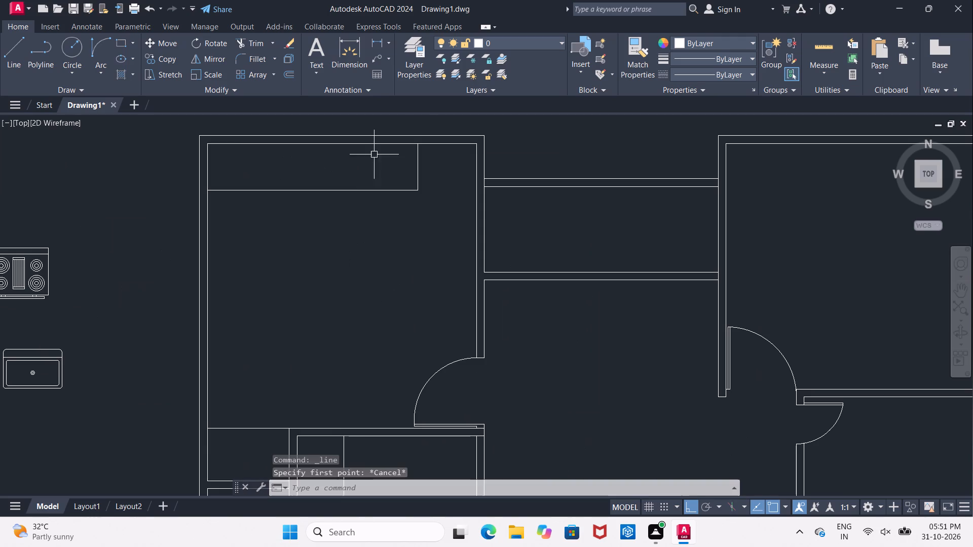
Check the depth of the rectangular outline along the upper-left room's top wall with a linear dimension.
click(370, 39)
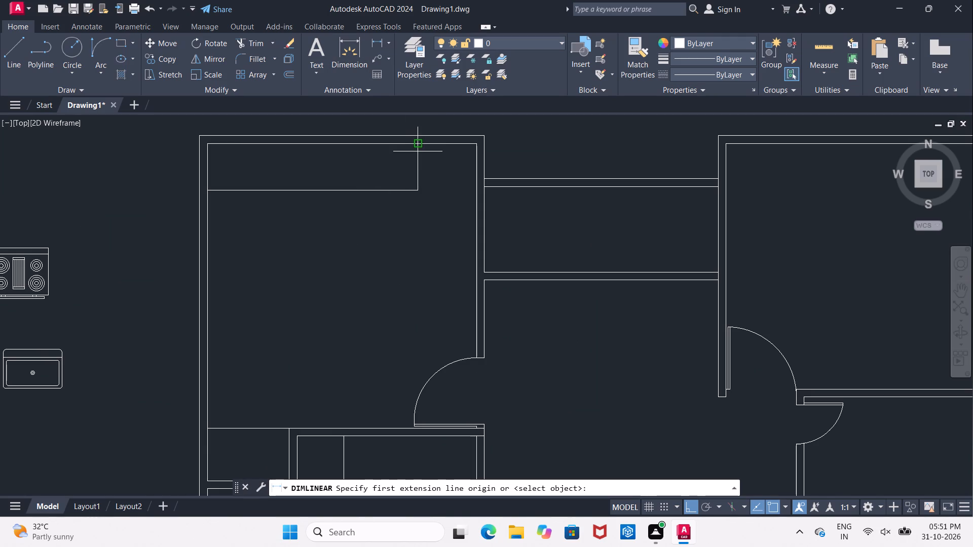
click(417, 145)
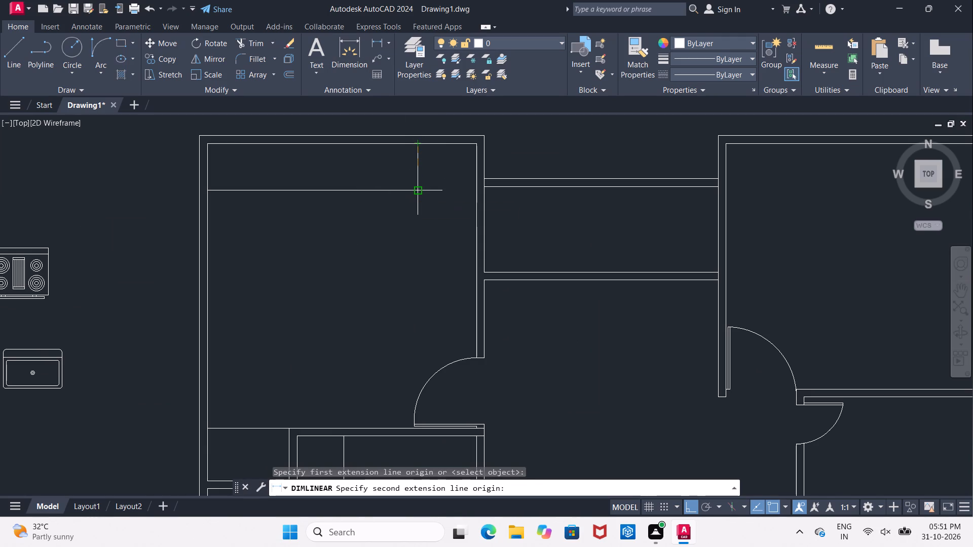
click(416, 190)
key(Escape)
scroll(416, 186, down, 2)
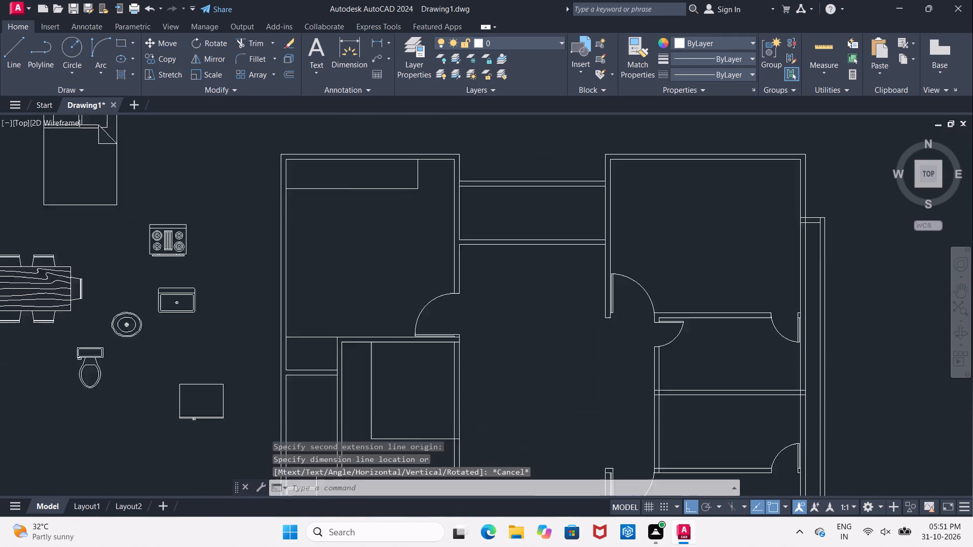
Offset the right wall's inner face by 2' into the room left of the lift.
scroll(416, 186, down, 1)
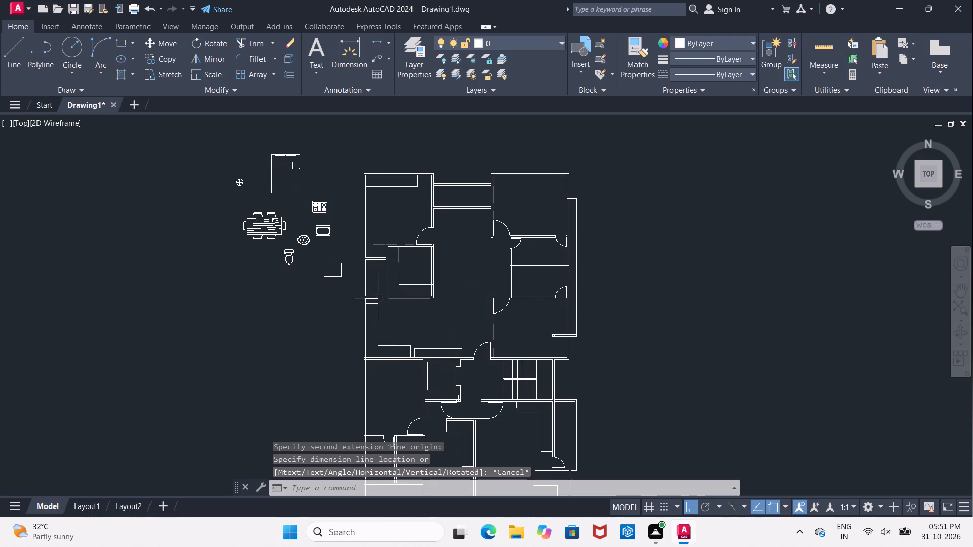
middle_drag(327, 303, 326, 302)
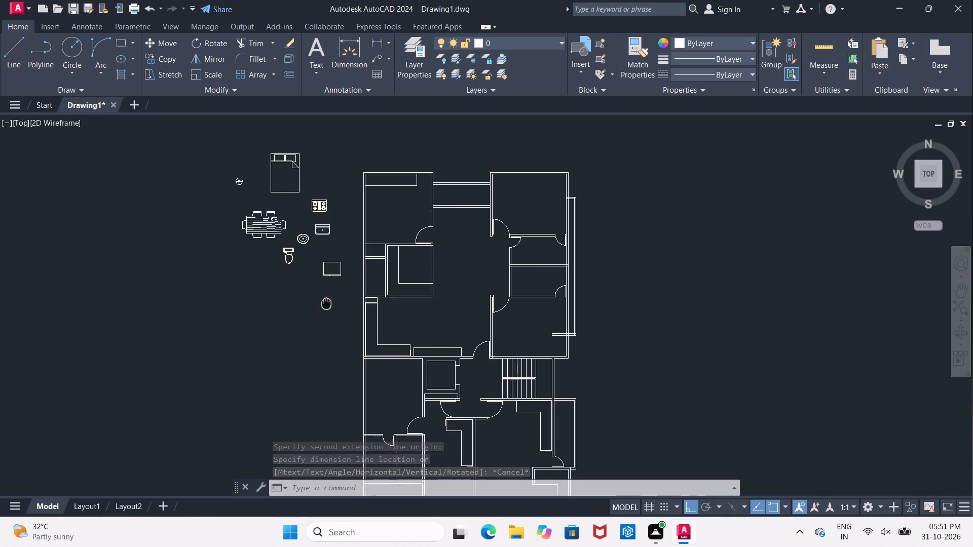
middle_drag(326, 302, 287, 254)
scroll(362, 304, up, 3)
scroll(394, 357, up, 2)
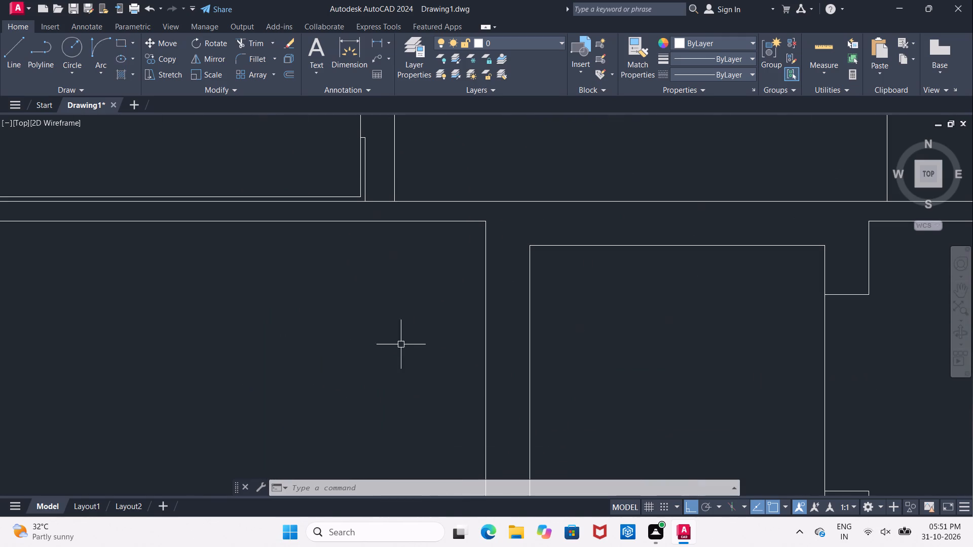
middle_drag(411, 334, 348, 303)
key(Escape)
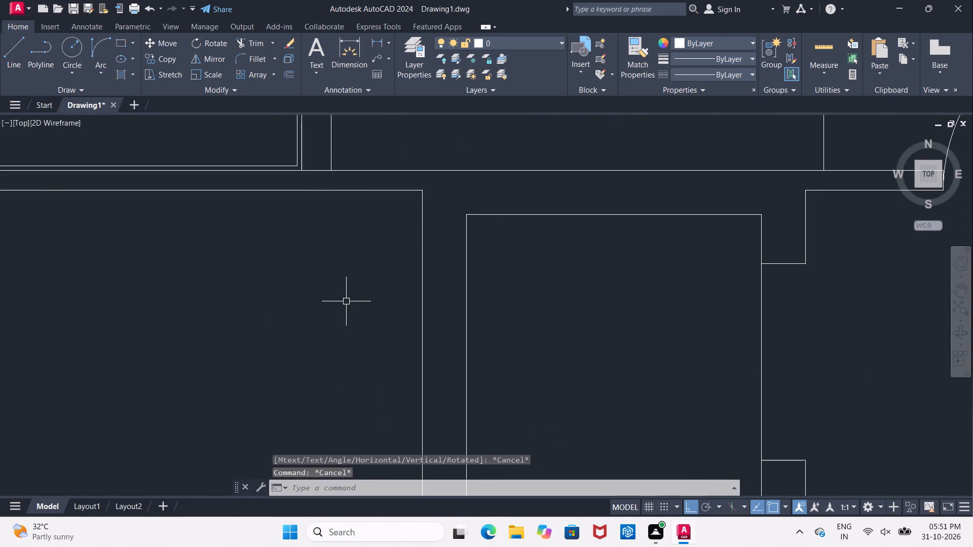
key(o)
key(Return)
text(2')
key(Return)
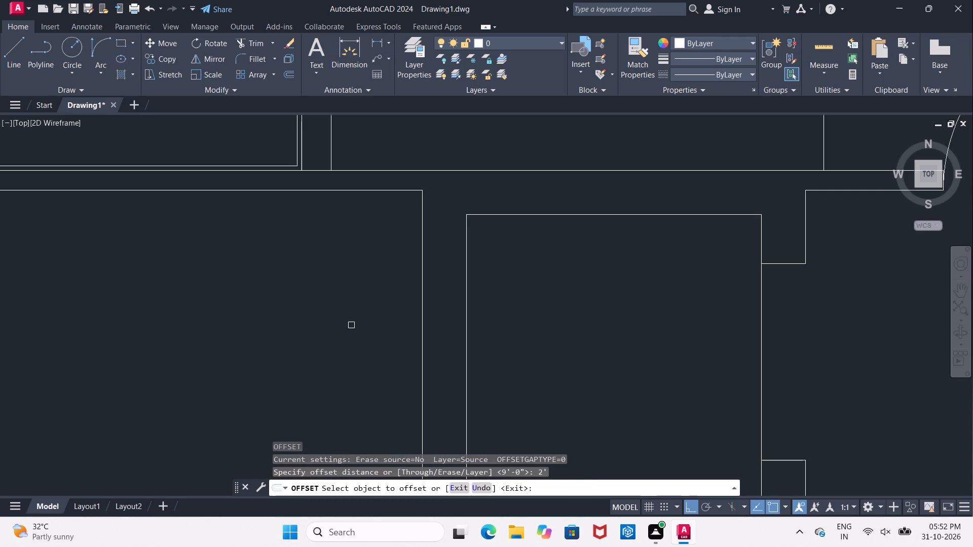
click(422, 311)
click(371, 311)
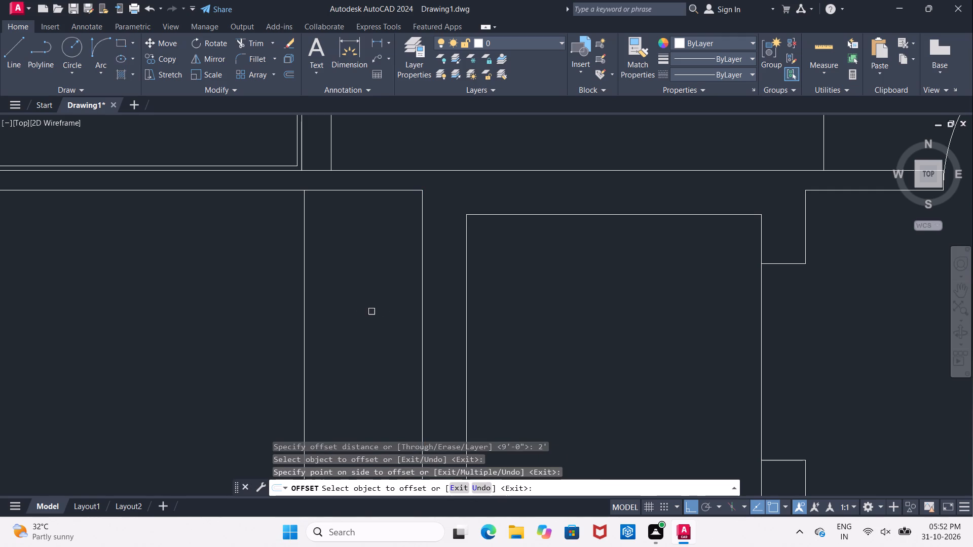
Draw a horizontal line from the offset line's midpoint to the inner wall face in the room left of the lift.
click(17, 41)
middle_drag(307, 276, 296, 237)
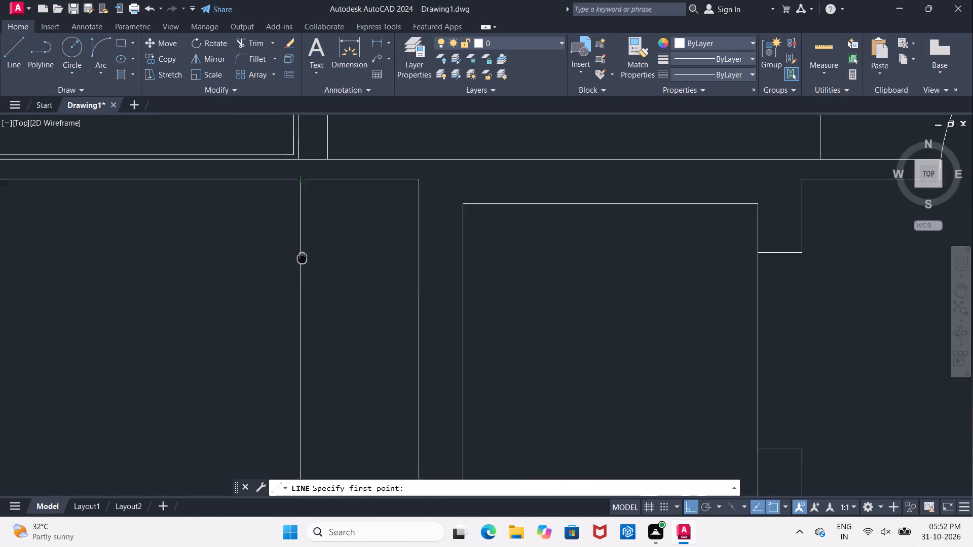
middle_drag(296, 237, 273, 151)
scroll(273, 215, down, 2)
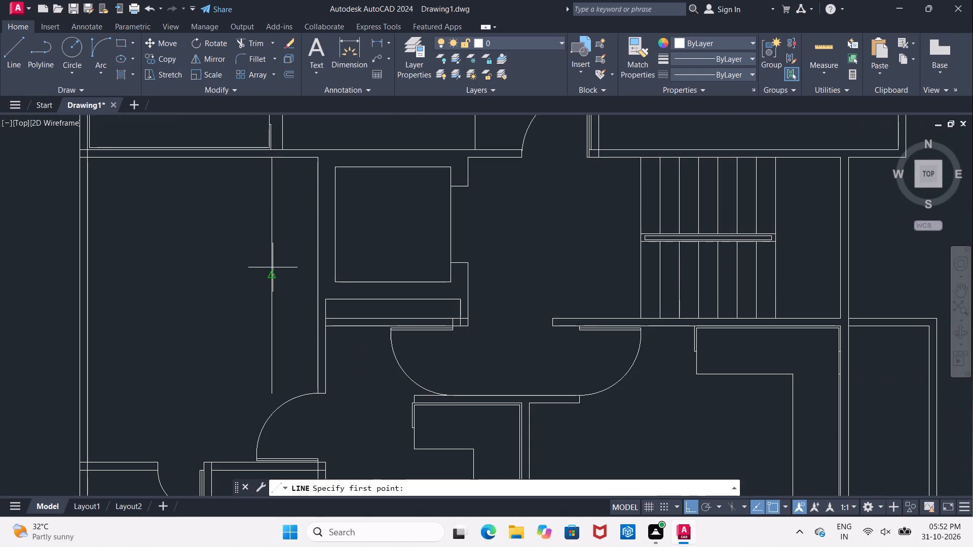
click(272, 275)
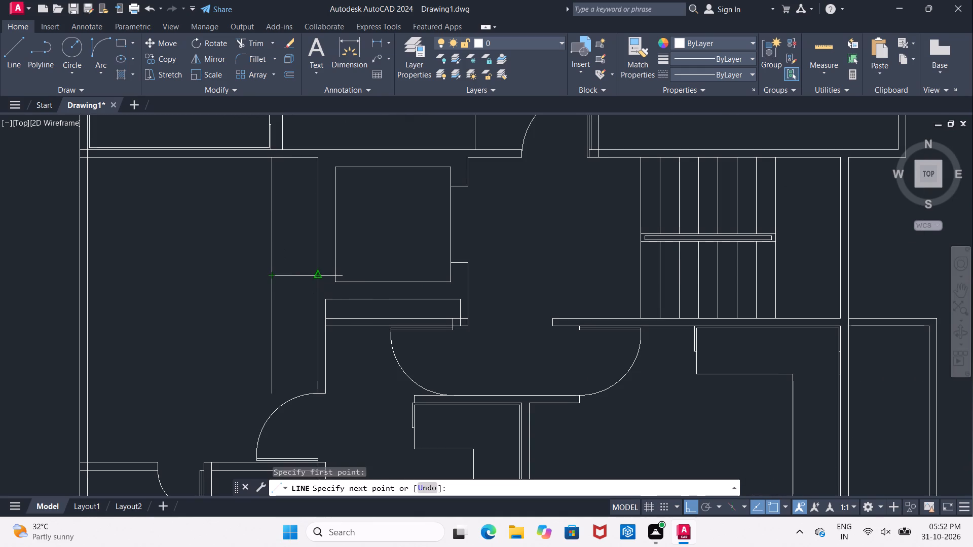
scroll(315, 275, up, 1)
click(319, 276)
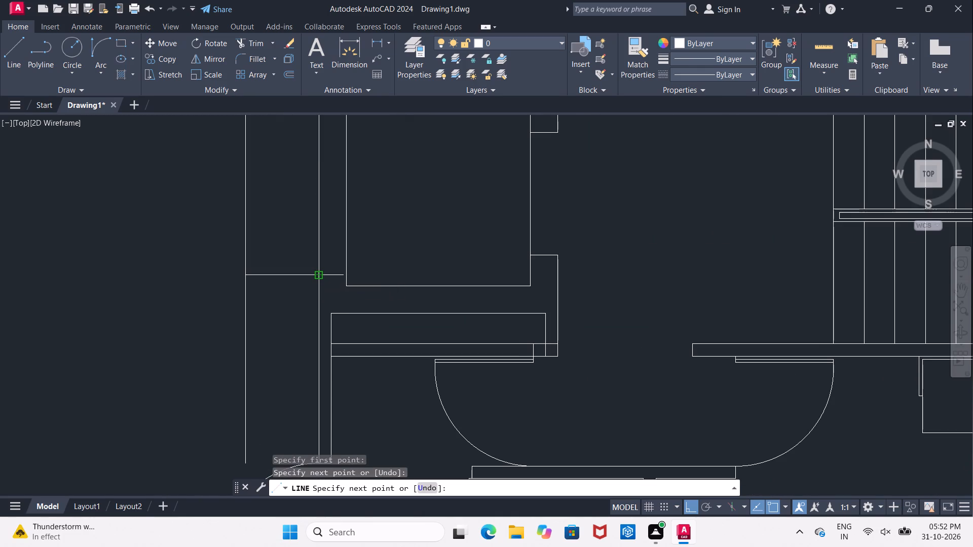
key(Escape)
Trim the half of the offset line below the new horizontal line, leaving a rectangular outline against the wall beside the lift.
text(TR)
key(space)
key(space)
click(243, 283)
scroll(242, 283, down, 3)
scroll(220, 275, up, 2)
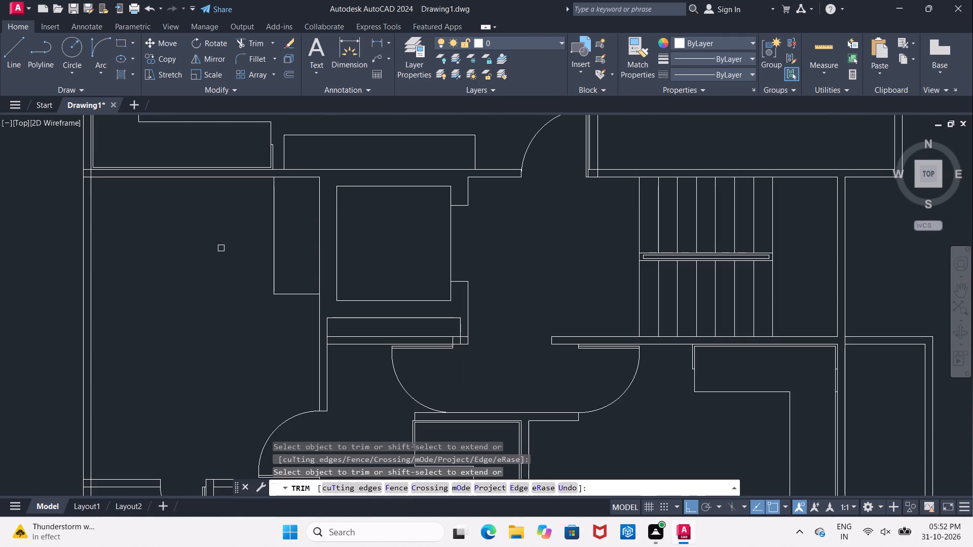
key(Escape)
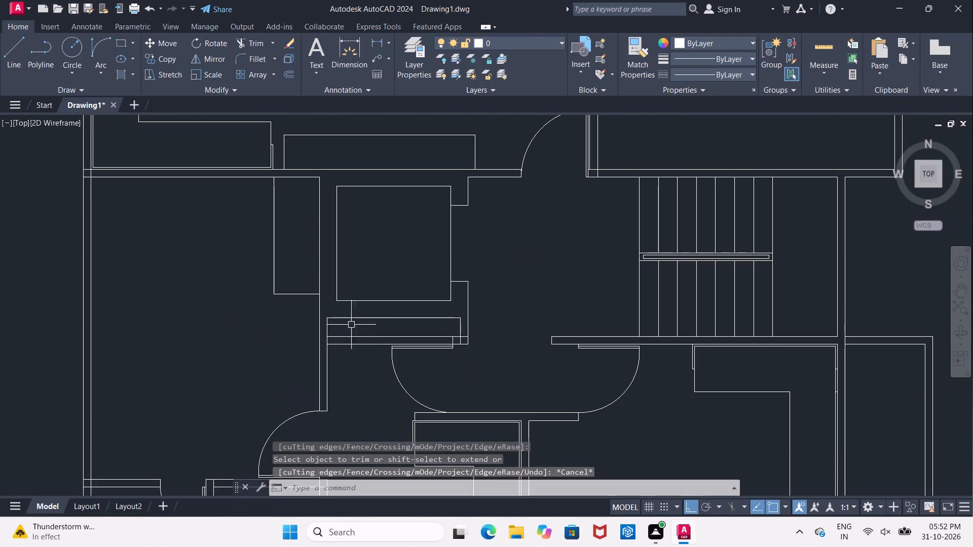
Draw a horizontal line in the lower-left room, level with the open door leaf's end, running left across the outer wall.
scroll(368, 356, up, 1)
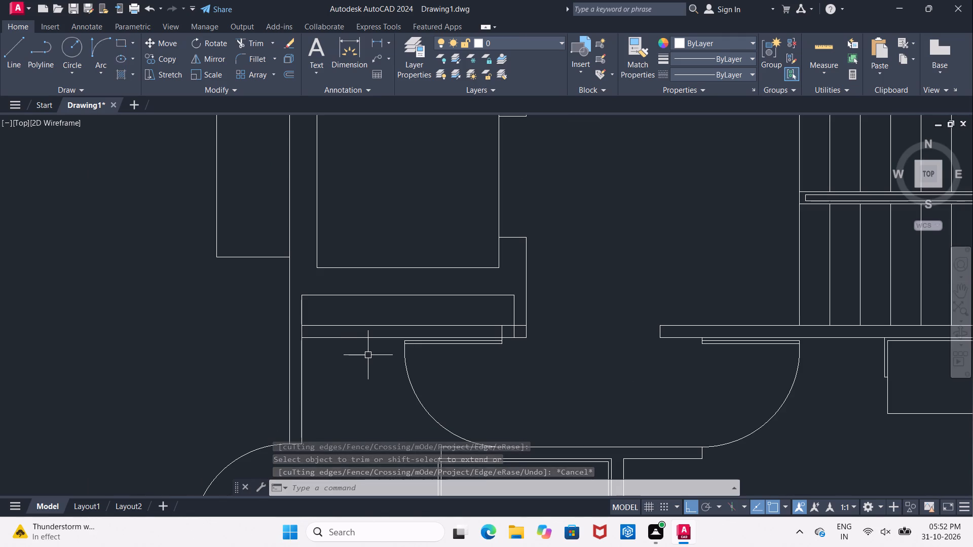
scroll(368, 355, down, 2)
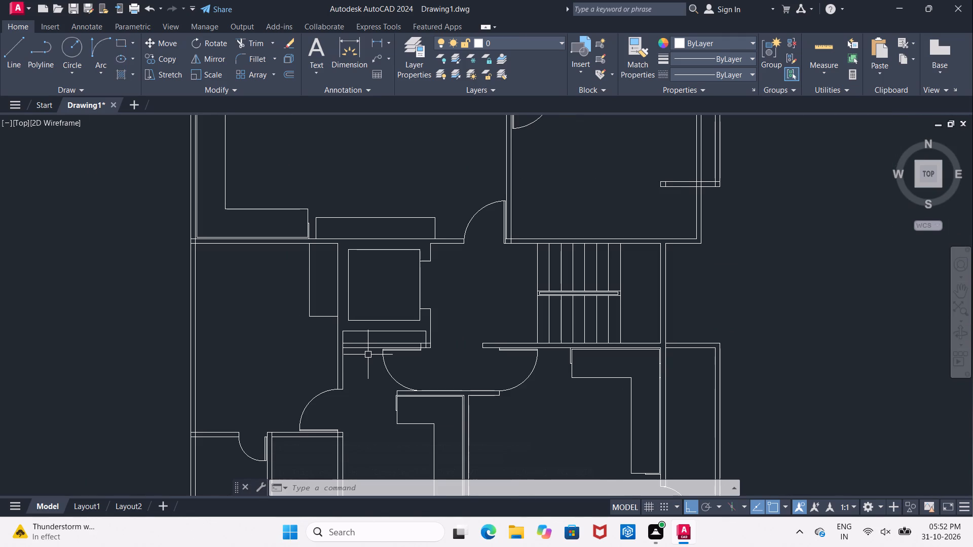
scroll(368, 355, down, 1)
middle_drag(368, 349, 359, 161)
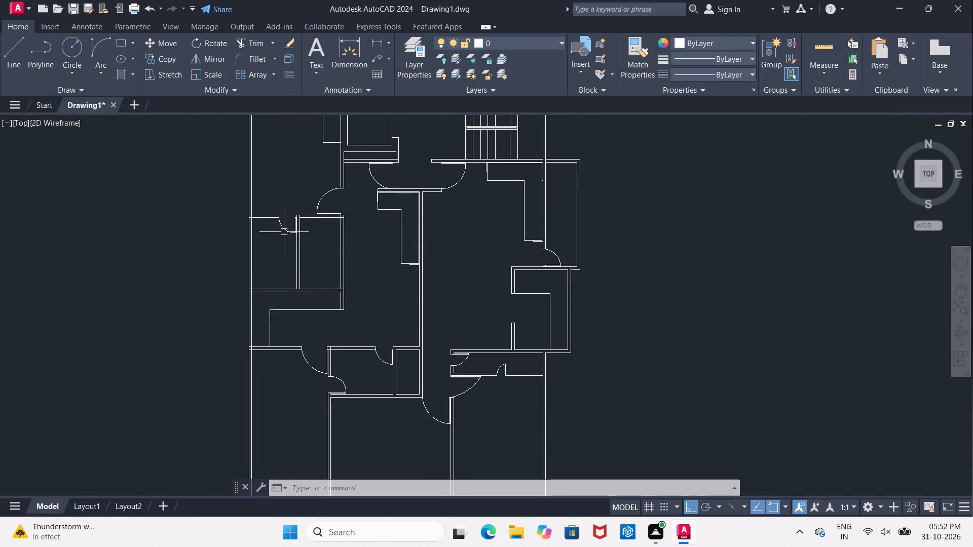
middle_drag(277, 384, 332, 291)
scroll(332, 289, up, 1)
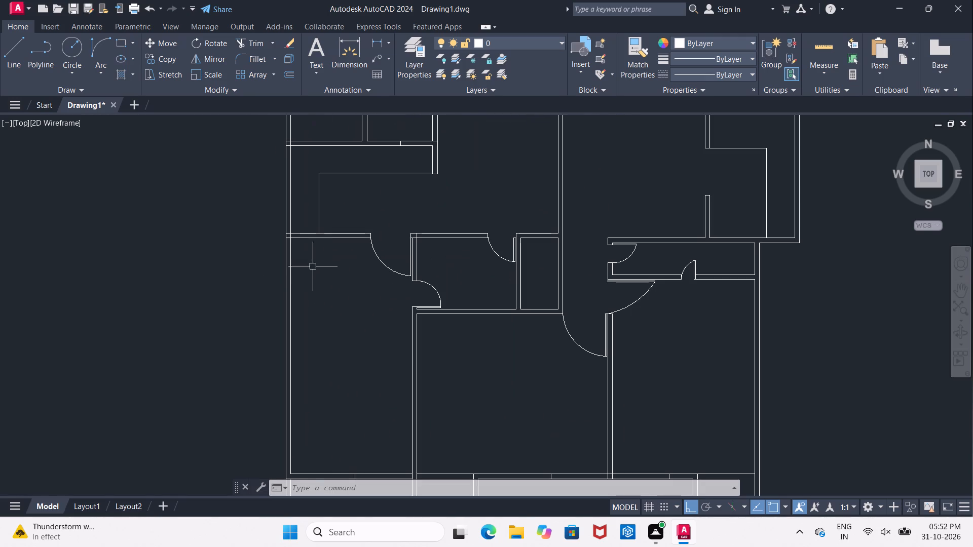
scroll(323, 255, up, 1)
click(10, 53)
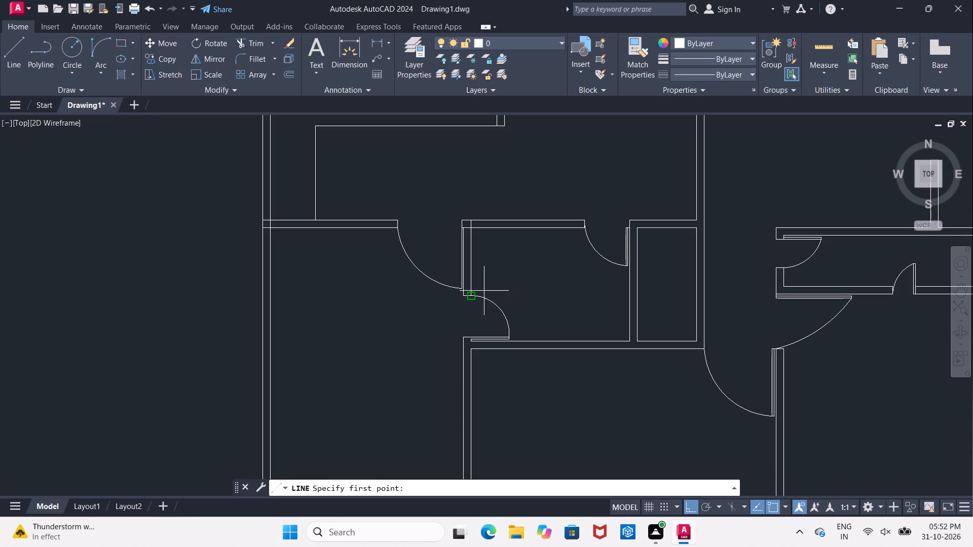
scroll(459, 289, up, 2)
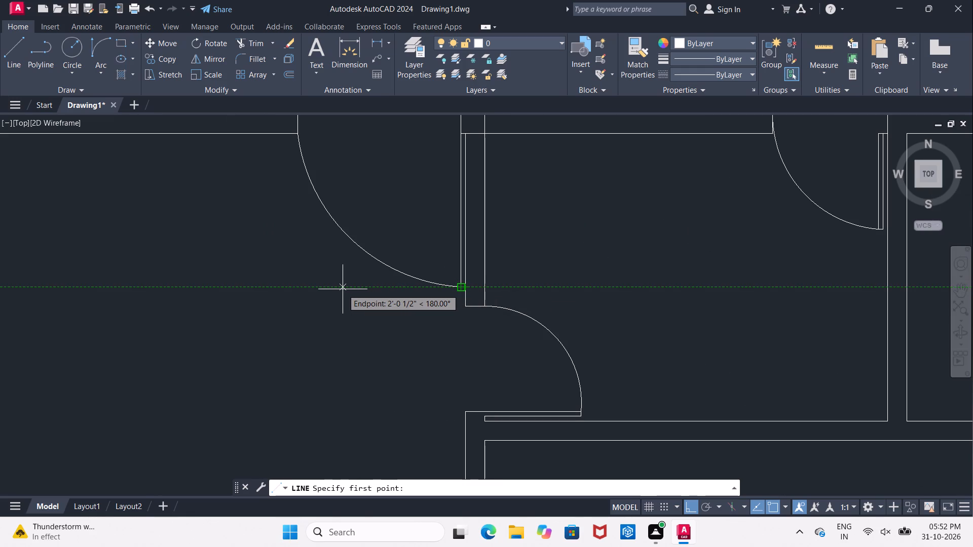
click(281, 289)
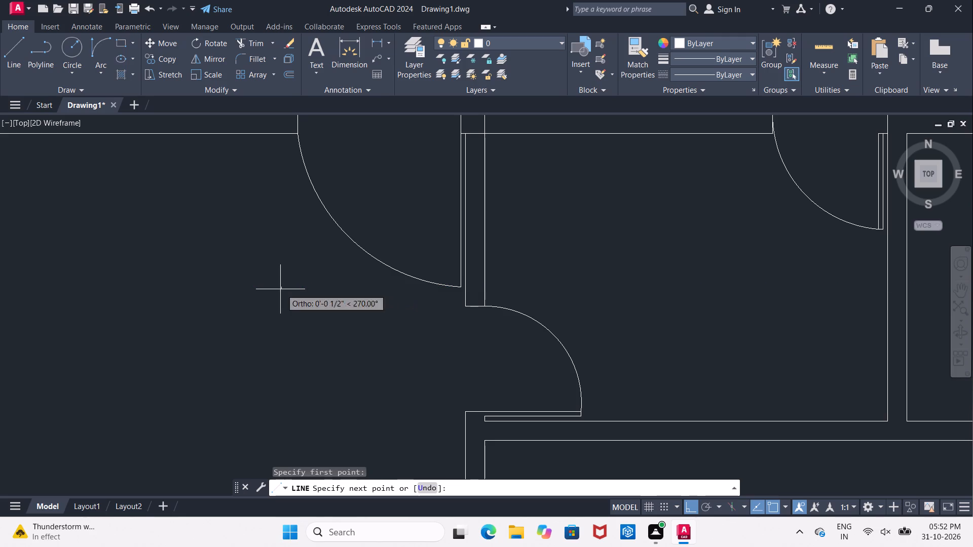
middle_drag(158, 299, 532, 290)
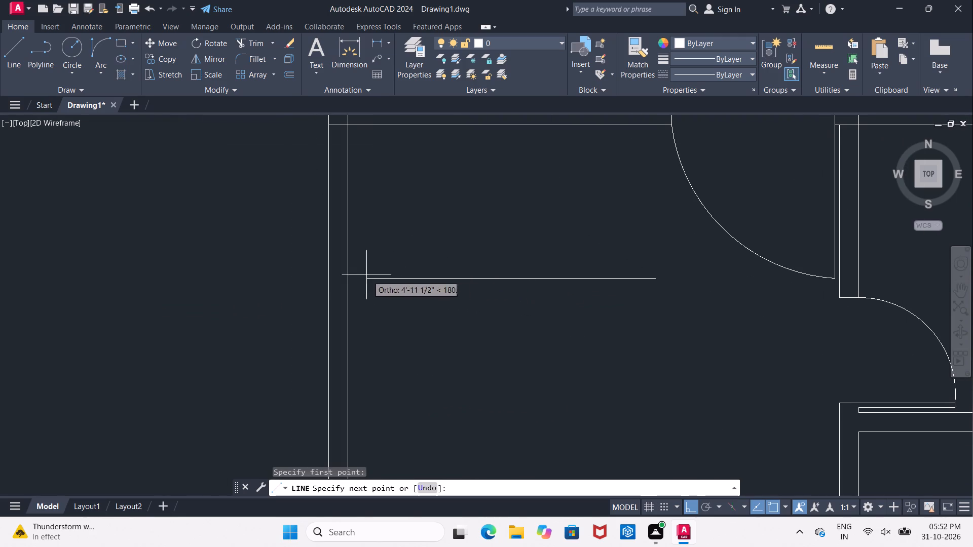
click(312, 270)
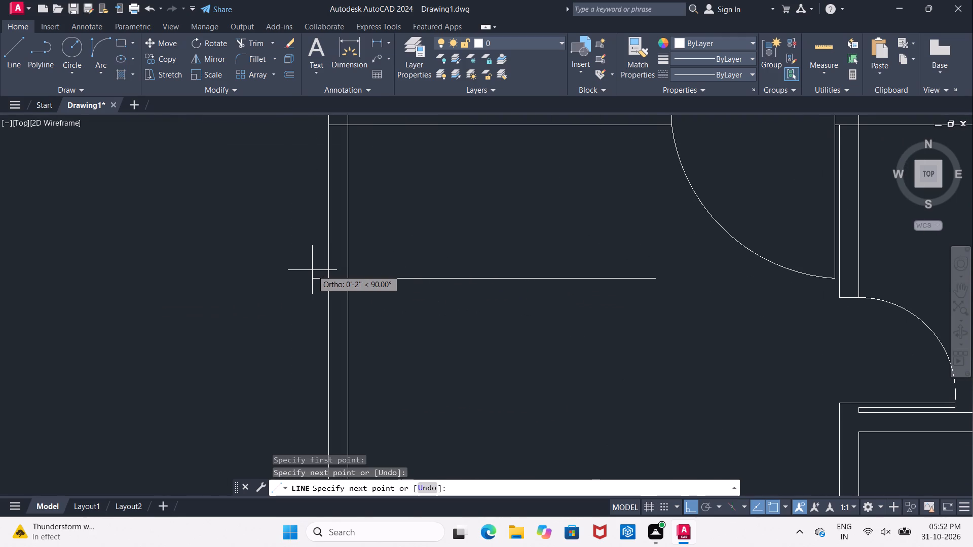
key(Escape)
scroll(306, 300, down, 2)
scroll(317, 298, up, 2)
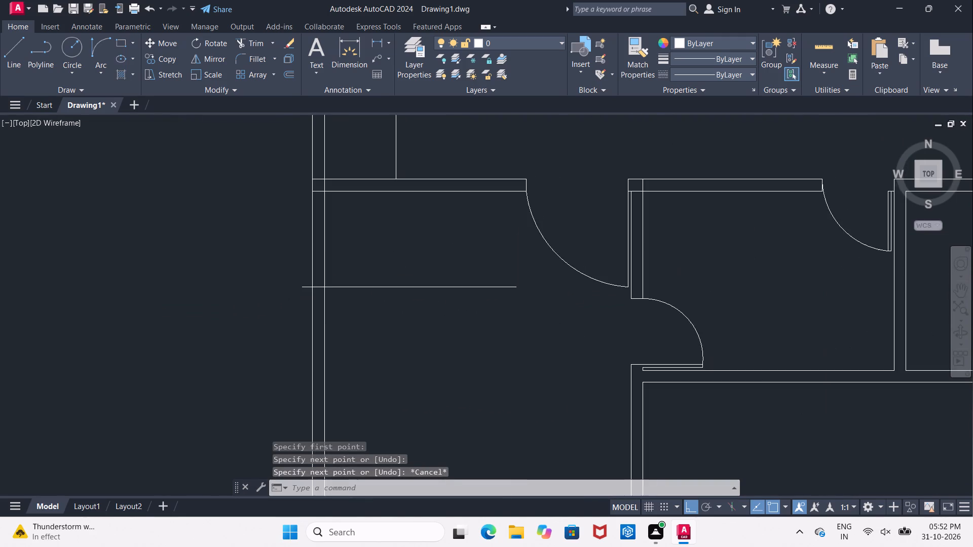
Draw a vertical line from the horizontal line's right end up into the lower-left room's top wall.
click(4, 61)
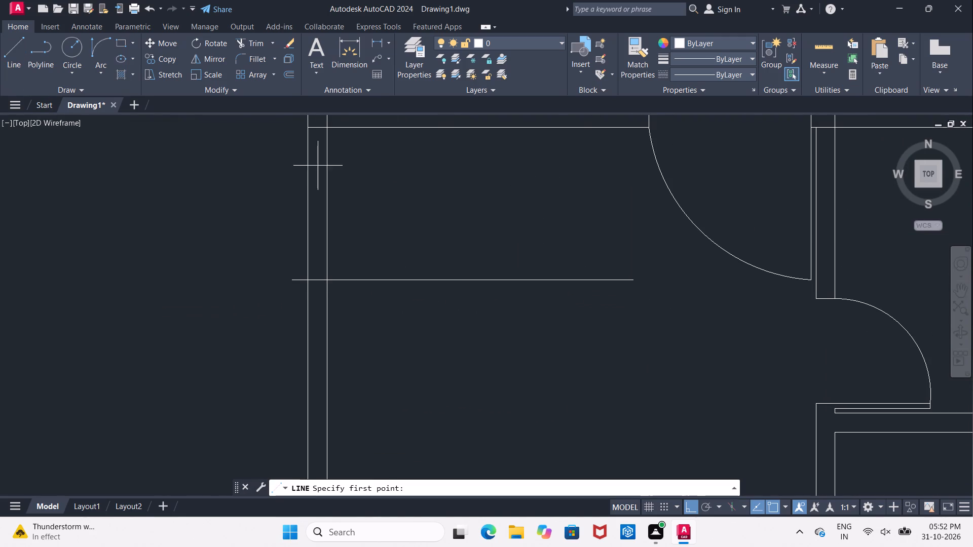
middle_drag(422, 189, 218, 225)
click(428, 317)
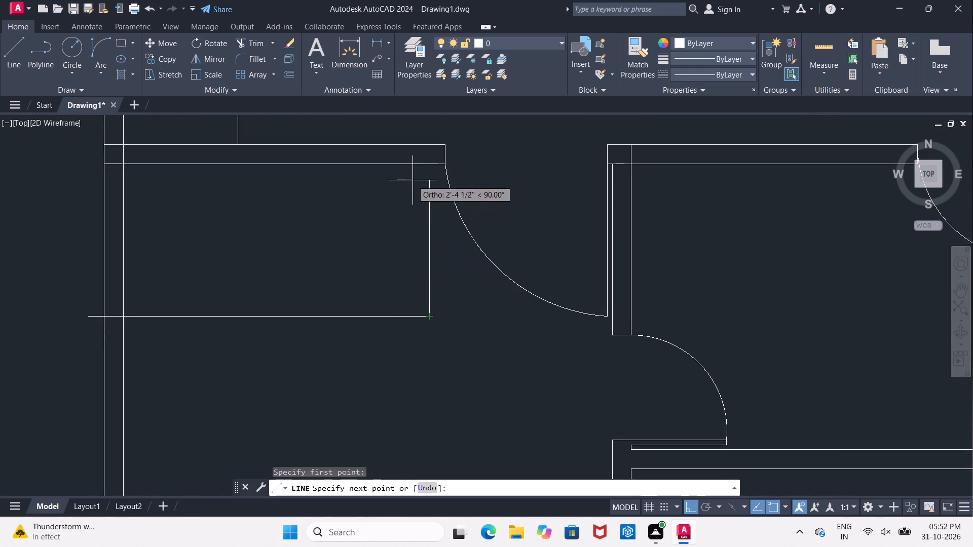
click(416, 154)
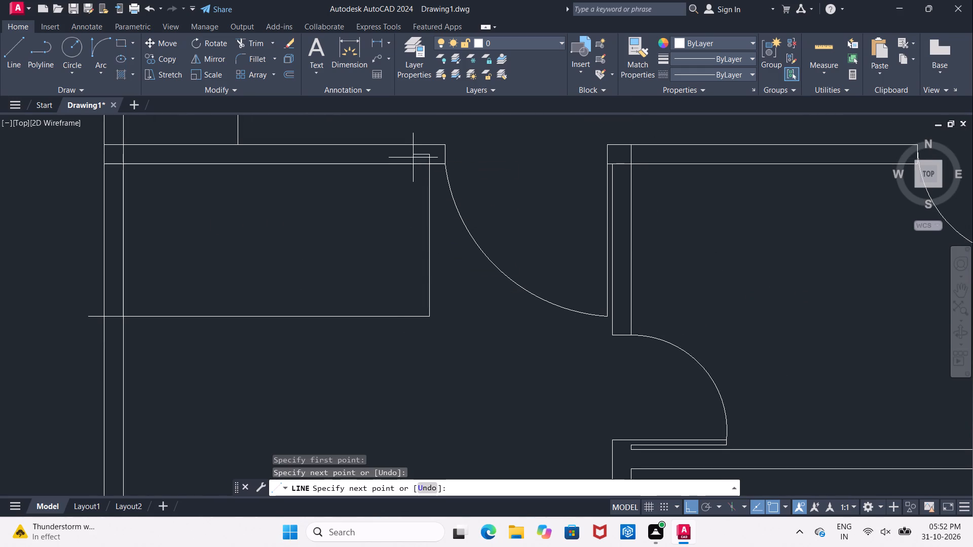
key(Escape)
Trim both lines back to the room-side faces of the top and left walls, leaving a rectangular outline in the corner.
text(TR)
key(space)
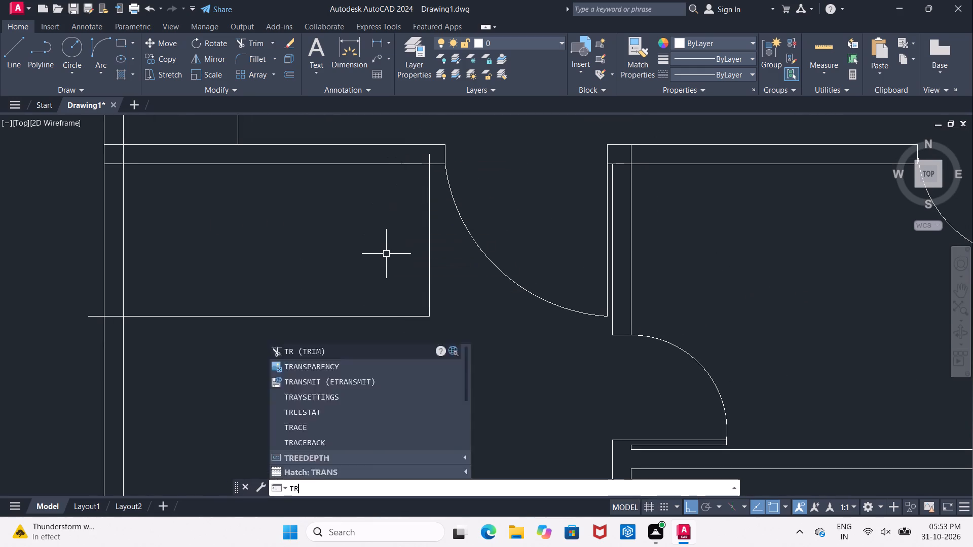
key(space)
click(427, 156)
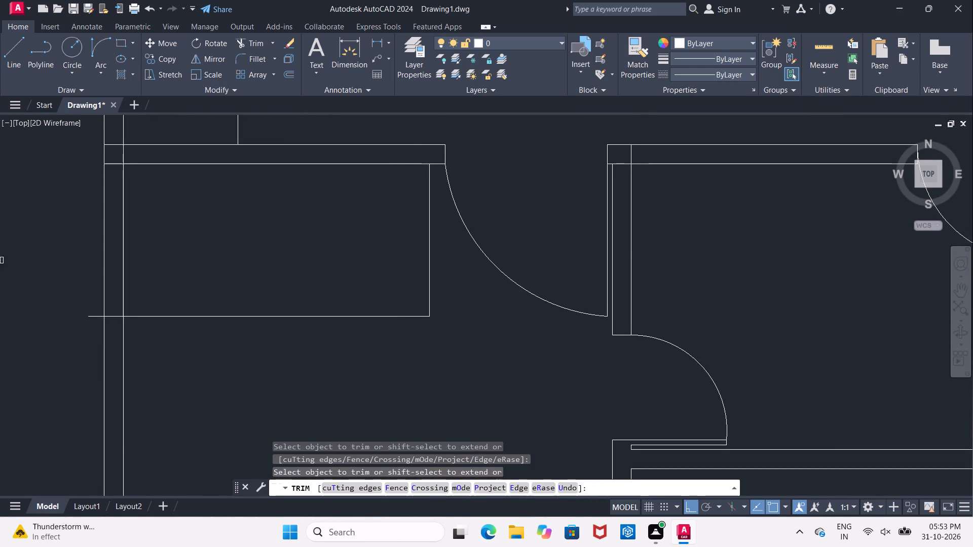
click(86, 314)
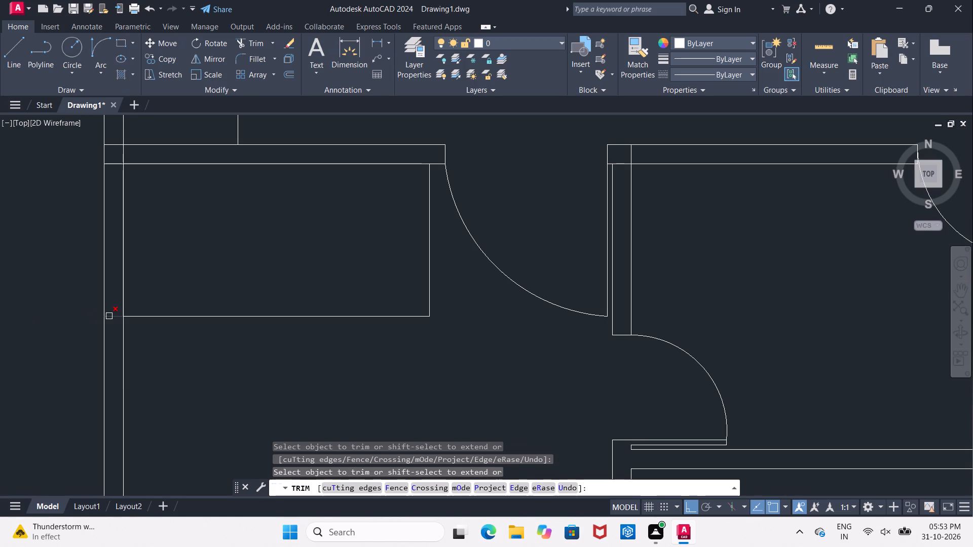
click(109, 316)
Look over the whole floor plan for rooms that still need built-in outlines.
scroll(109, 316, down, 3)
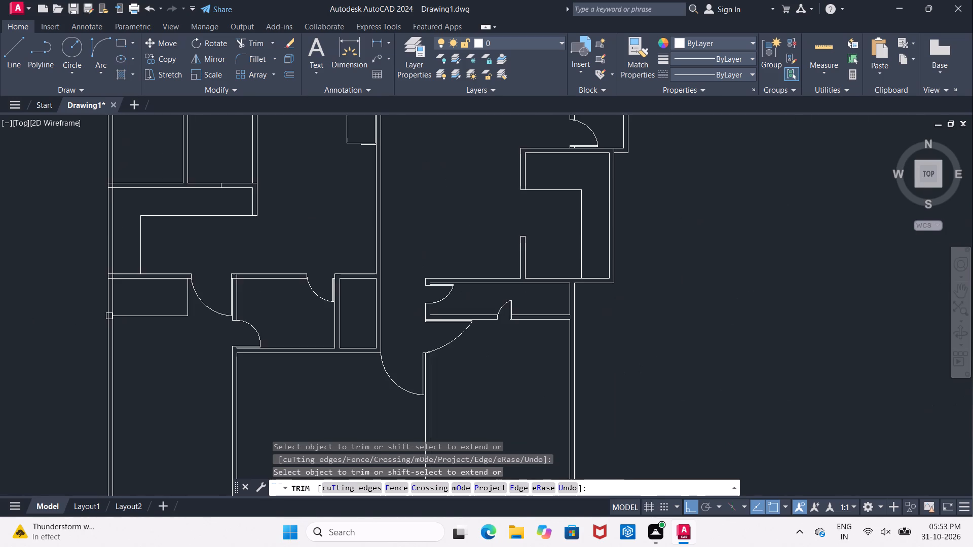
scroll(109, 316, down, 2)
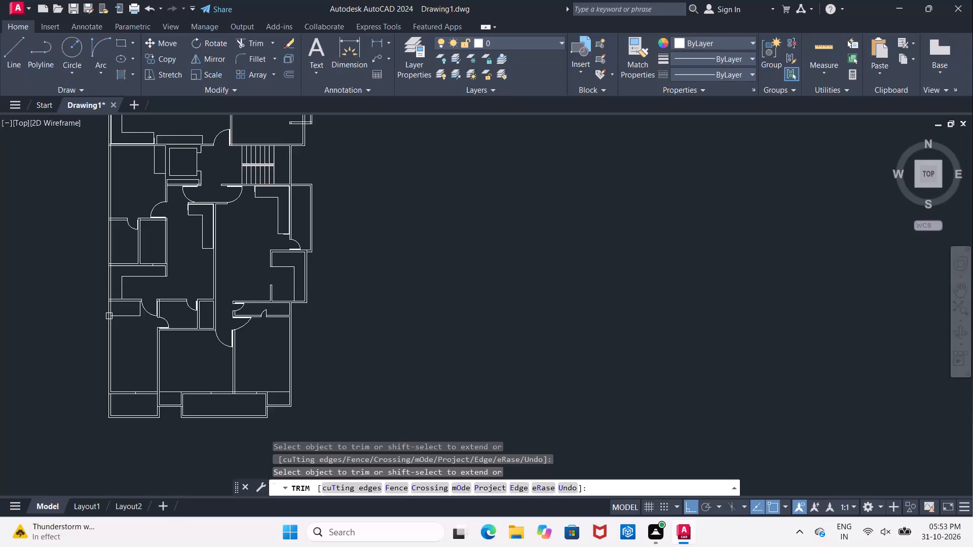
scroll(124, 353, up, 1)
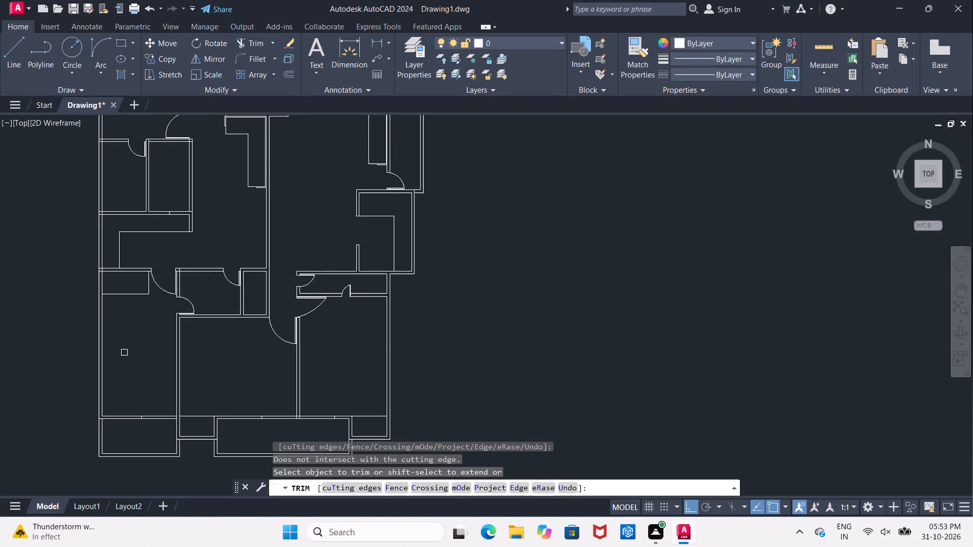
middle_drag(188, 325, 261, 276)
scroll(260, 281, down, 1)
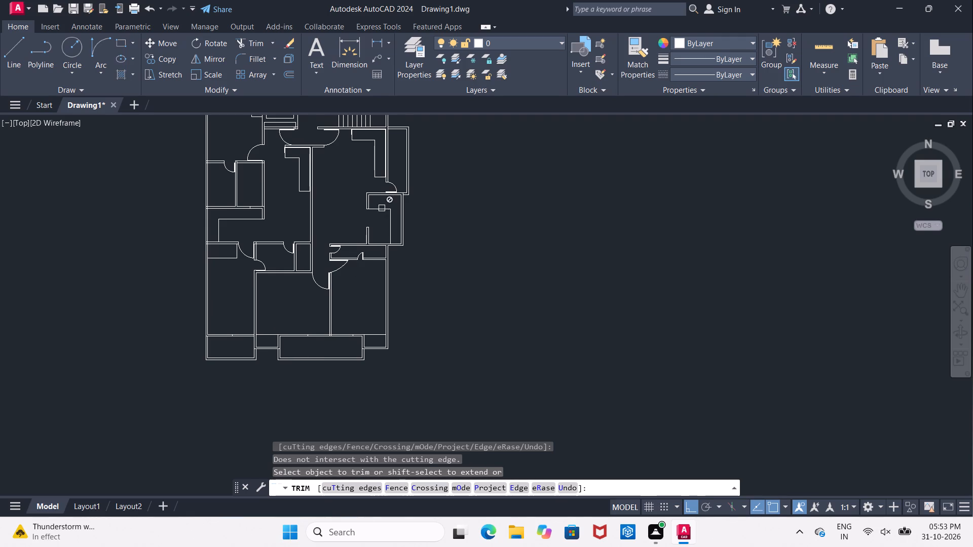
middle_drag(381, 210, 338, 330)
middle_drag(349, 235, 339, 295)
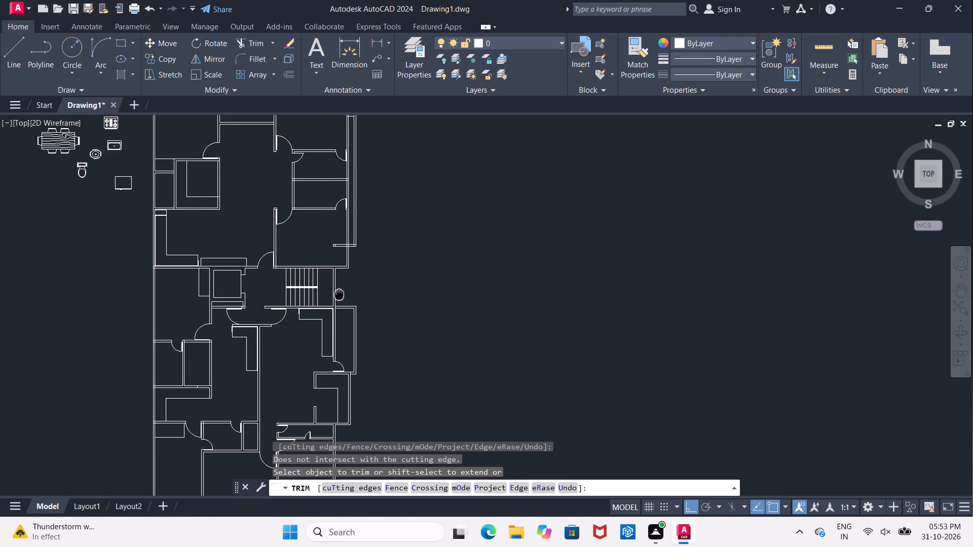
middle_drag(339, 295, 339, 303)
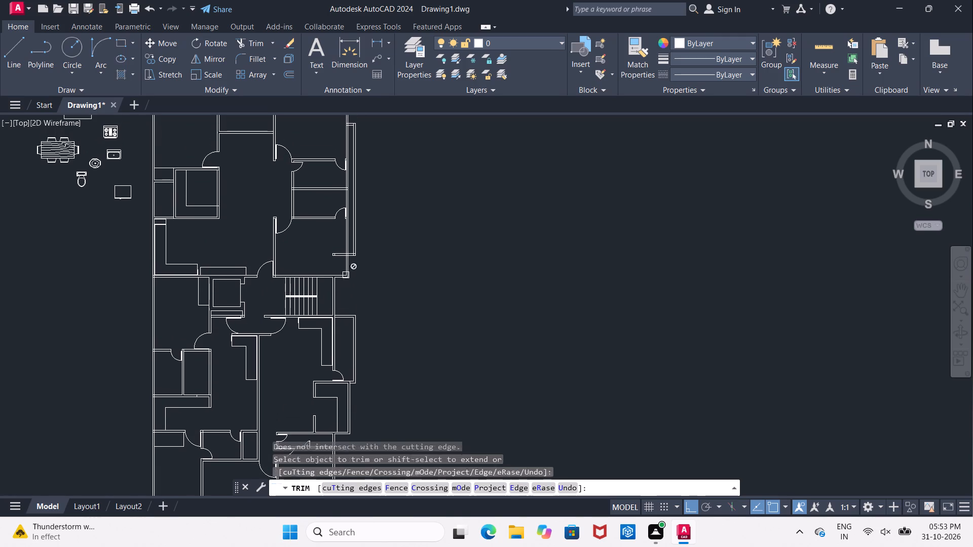
scroll(344, 272, up, 2)
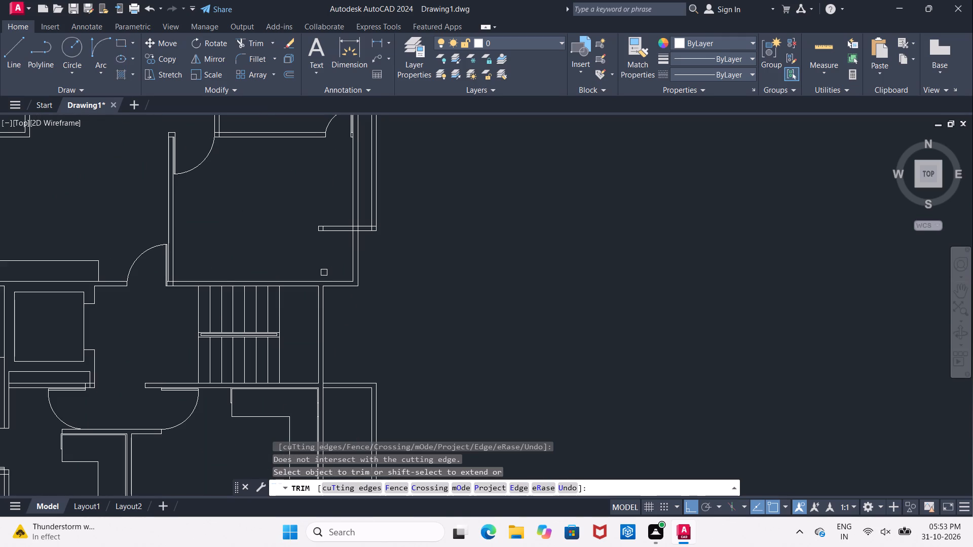
scroll(324, 272, down, 3)
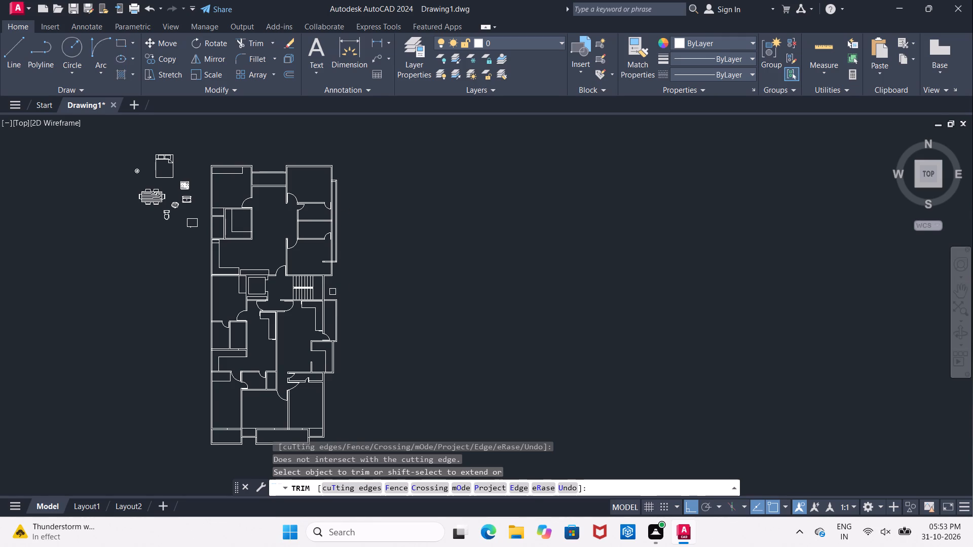
Offset the outer face line of the upper unit's right building wall 3'6" outward.
scroll(323, 183, up, 3)
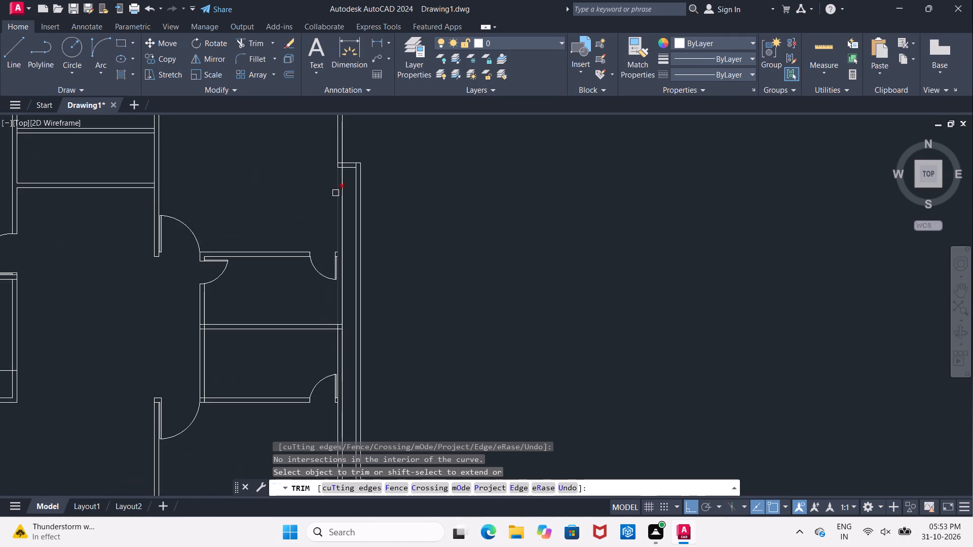
scroll(335, 209, up, 2)
middle_drag(314, 217, 309, 219)
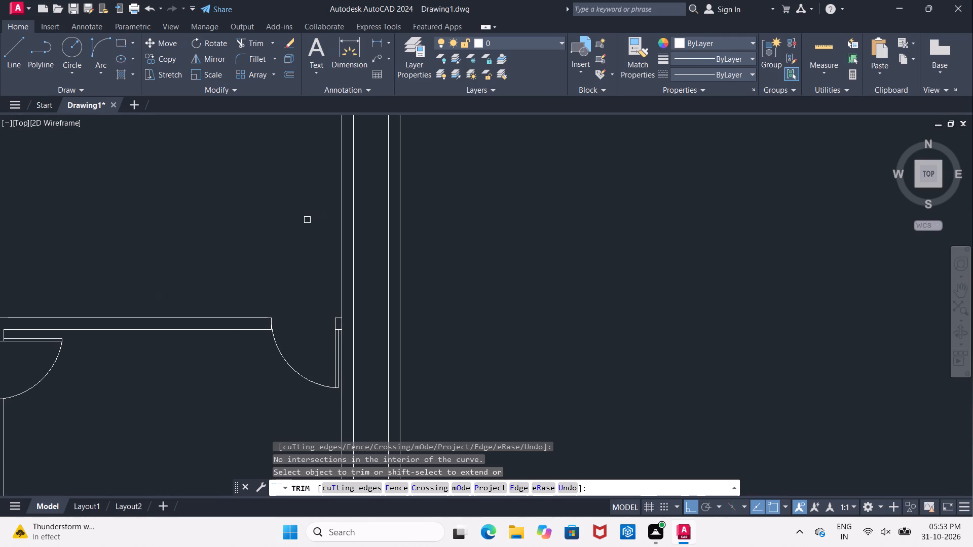
key(Escape)
key(o)
key(Return)
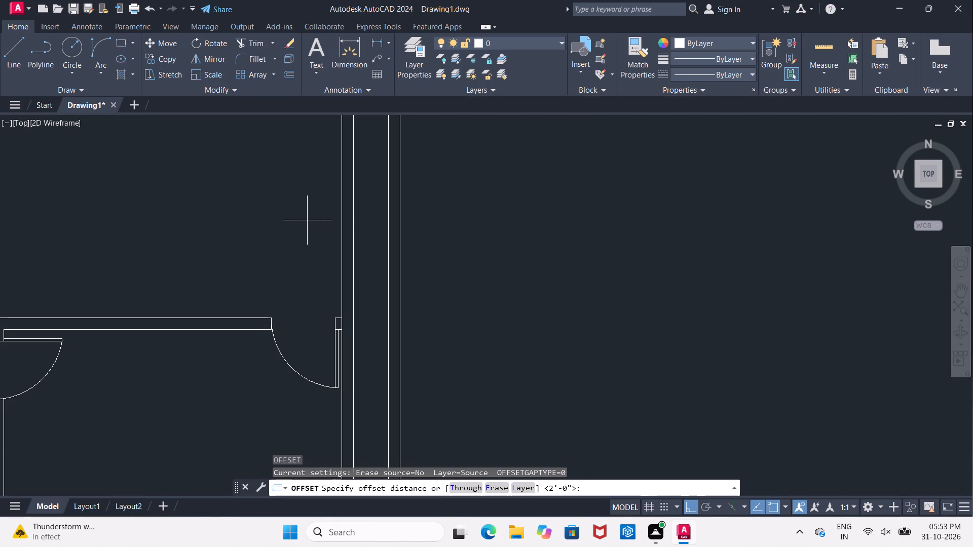
key(3)
text('6")
key(Return)
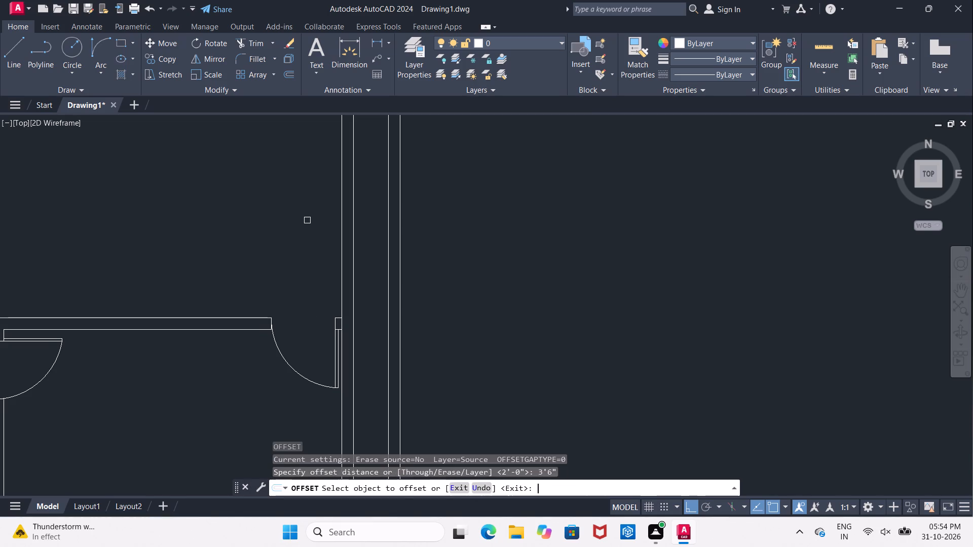
click(354, 237)
click(418, 236)
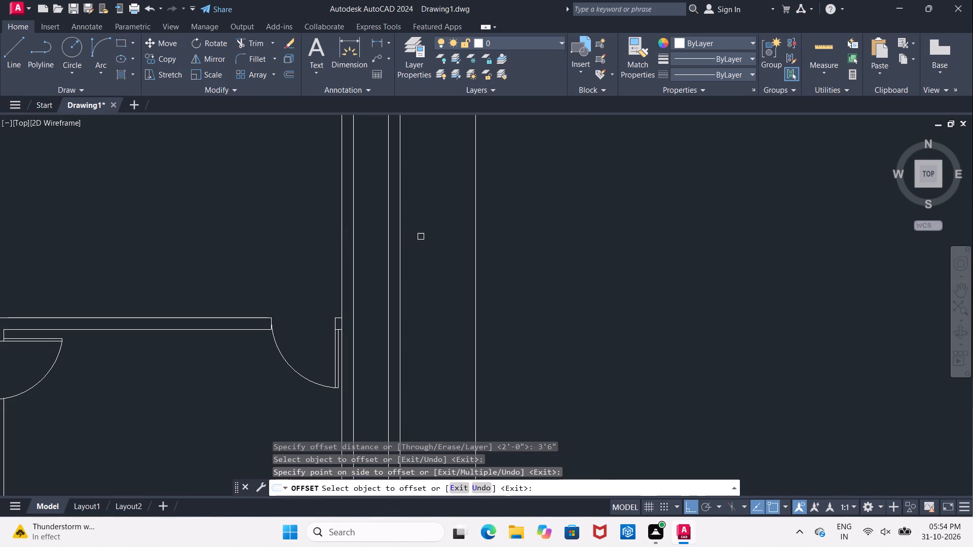
key(Return)
Offset the new vertical line 4" further outward to give the new outer wall its thickness.
key(Return)
text(4")
key(Return)
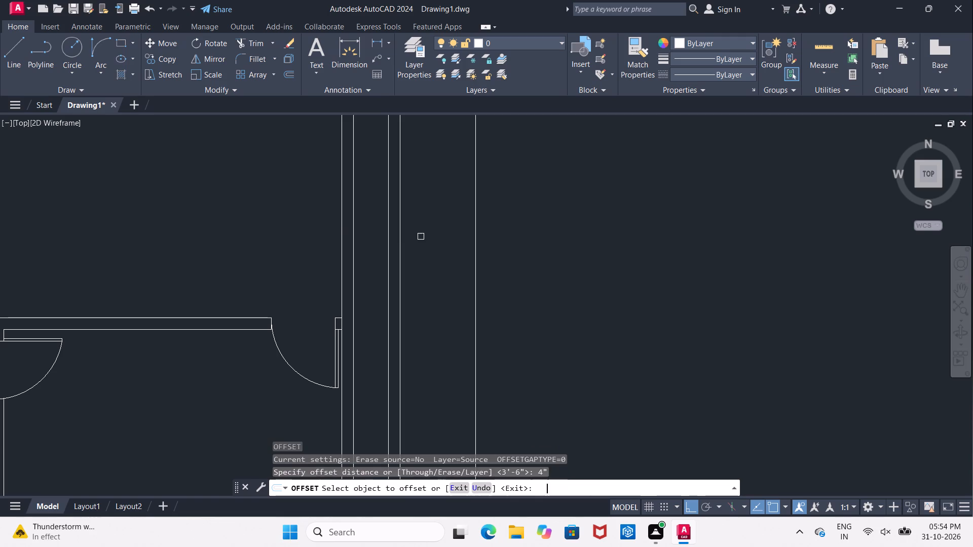
click(479, 258)
drag(477, 259, 481, 259)
click(515, 259)
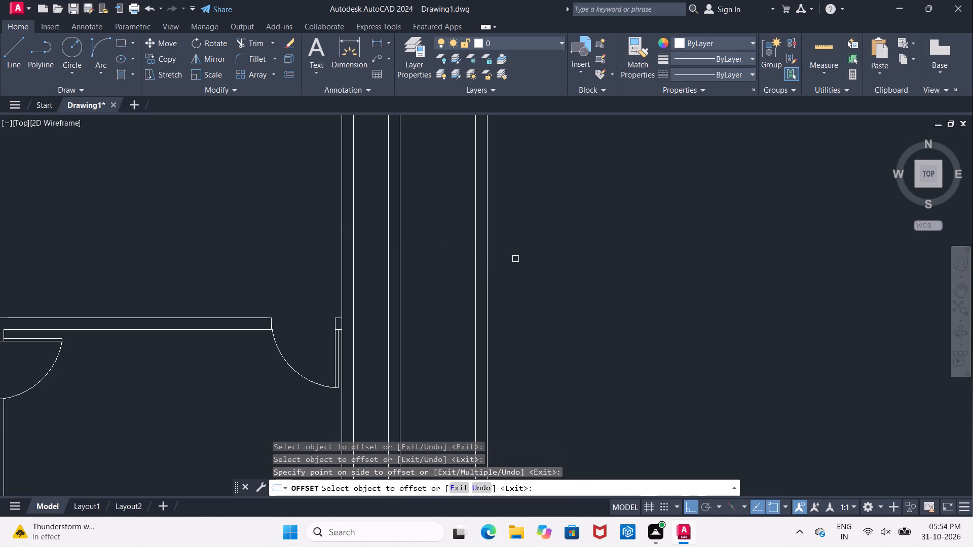
key(Escape)
Extend the upper line of the short horizontal wall at the strip's lower end out to the new outer wall.
scroll(510, 257, down, 4)
middle_drag(554, 313, 510, 254)
scroll(360, 365, up, 1)
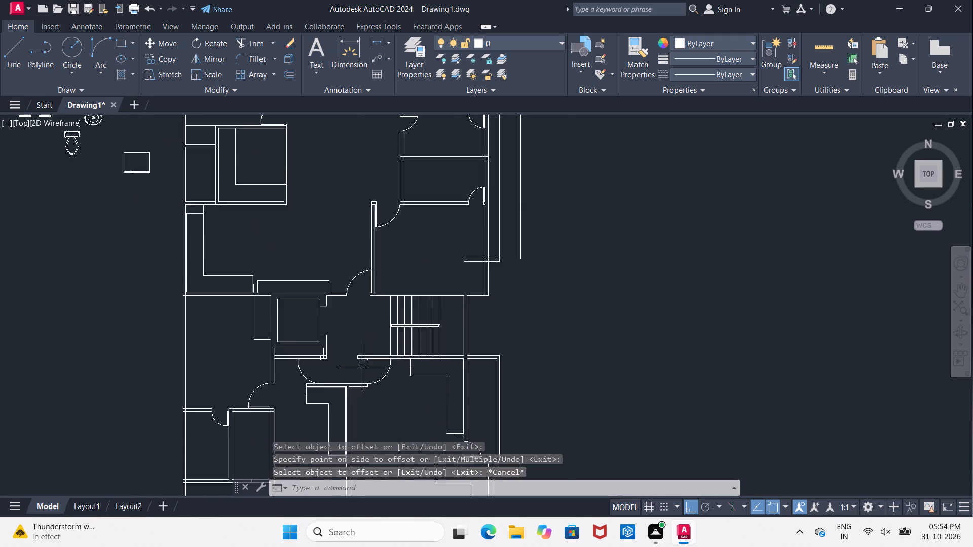
scroll(364, 365, up, 1)
middle_drag(472, 241, 346, 280)
scroll(352, 267, up, 1)
scroll(369, 260, down, 1)
middle_drag(326, 262, 321, 262)
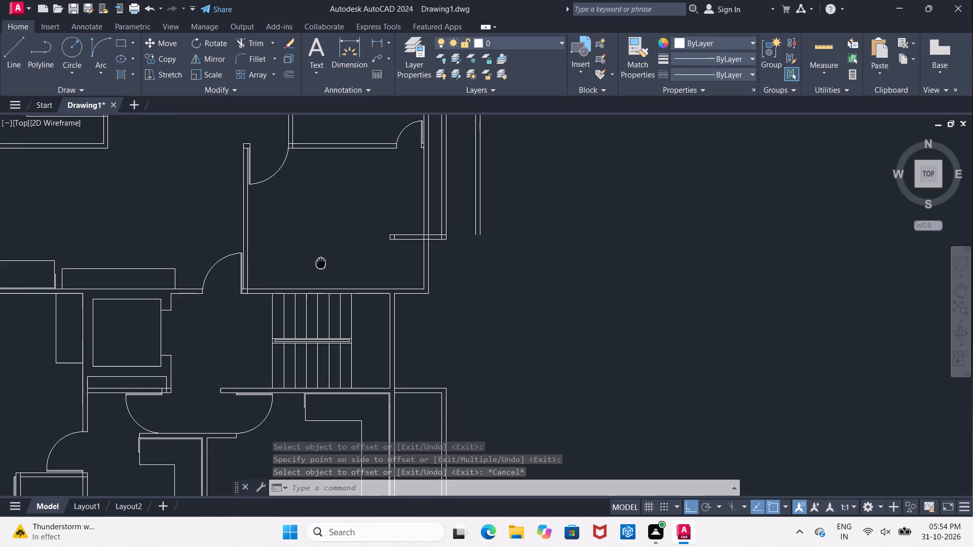
middle_drag(321, 262, 320, 262)
key(Escape)
text(EX)
key(space)
key(space)
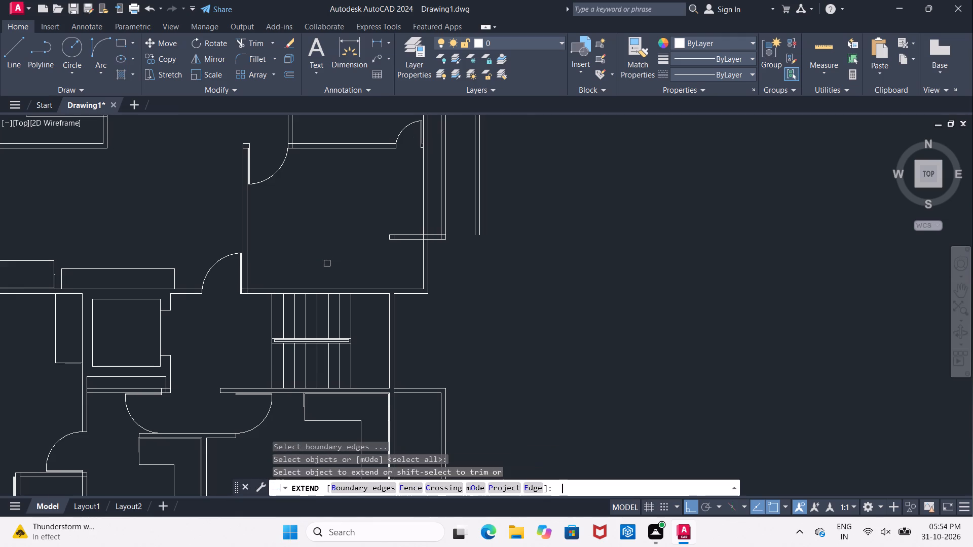
scroll(434, 241, up, 2)
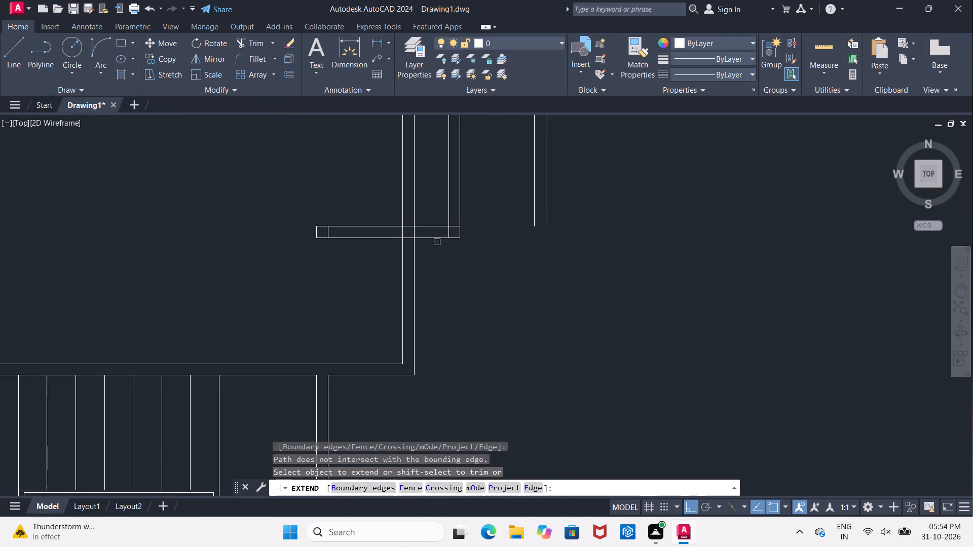
click(443, 227)
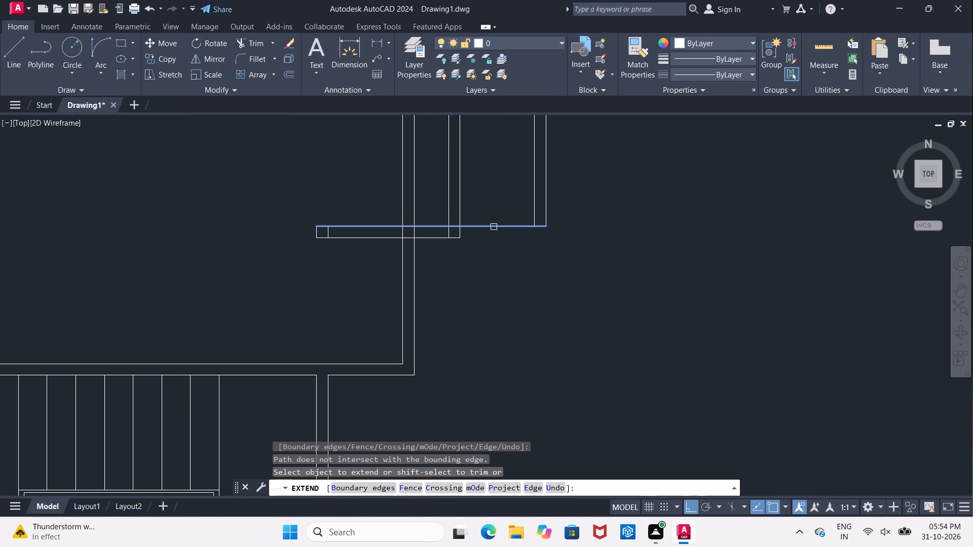
click(497, 223)
key(Escape)
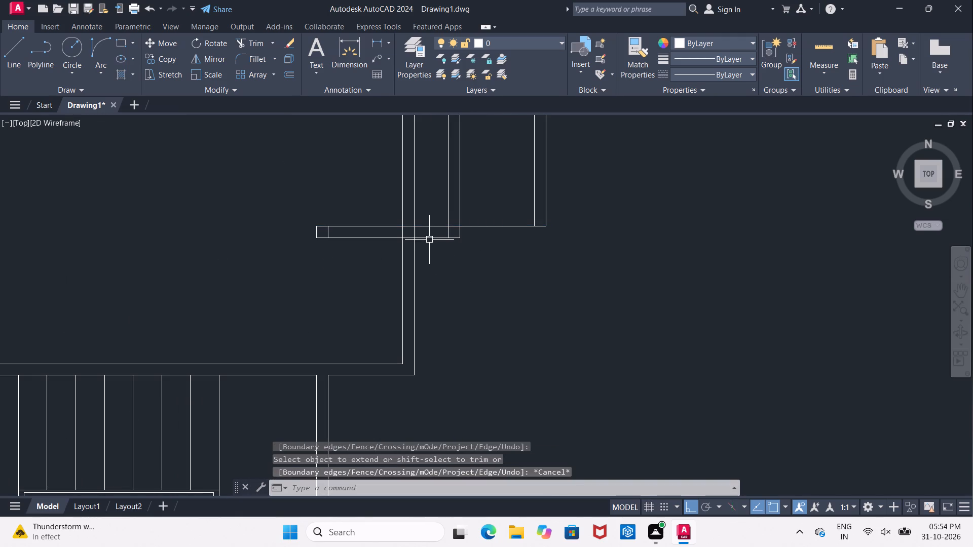
Stretch the right end of that short wall's lower line past the new outer wall.
drag(429, 239, 431, 249)
click(459, 240)
click(580, 229)
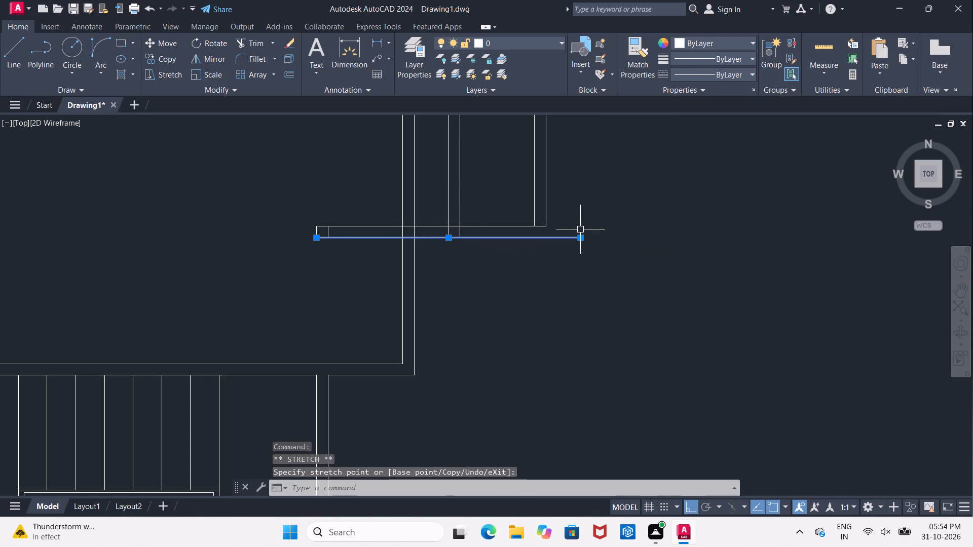
key(Escape)
Extend both vertical lines of the new outer wall down to the short wall's lower line.
text(EX)
key(space)
key(space)
key(space)
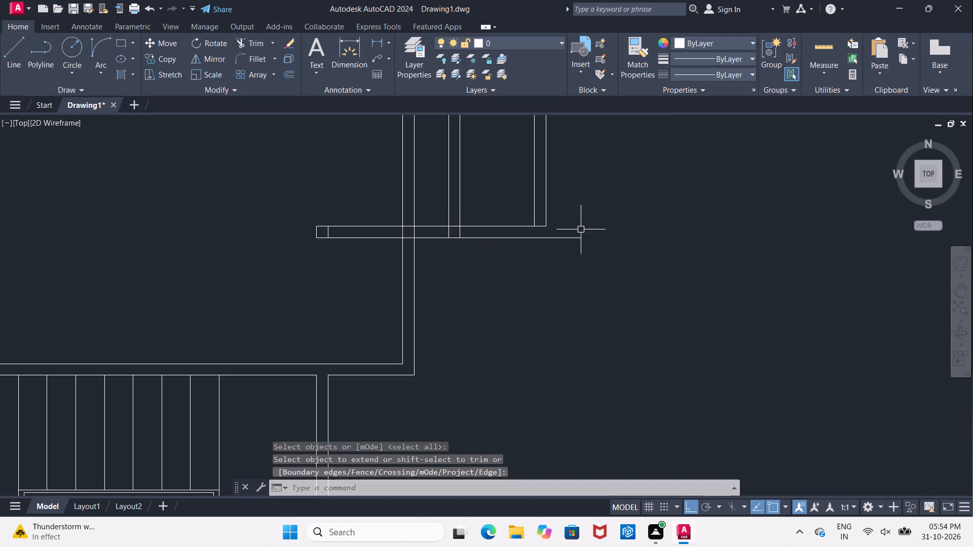
key(e)
key(x)
key(space)
key(space)
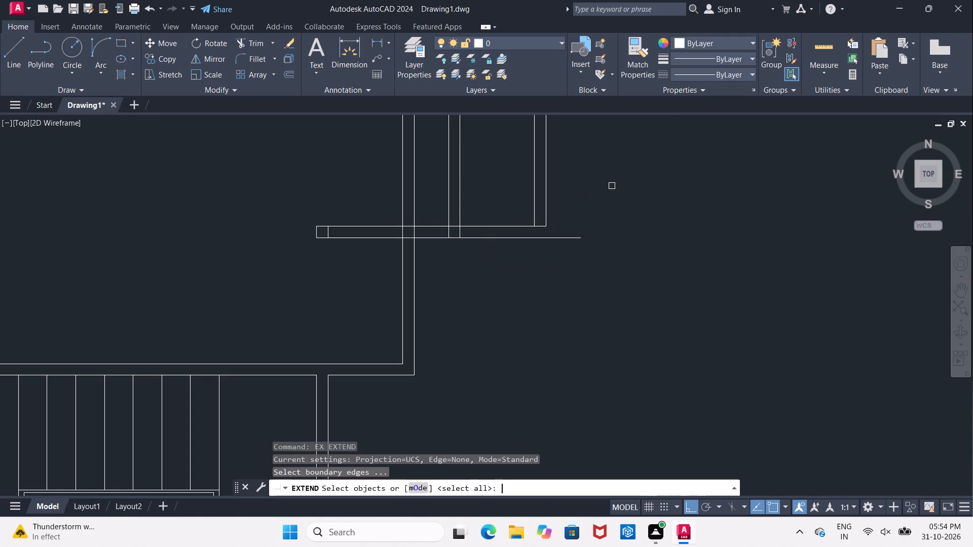
click(548, 201)
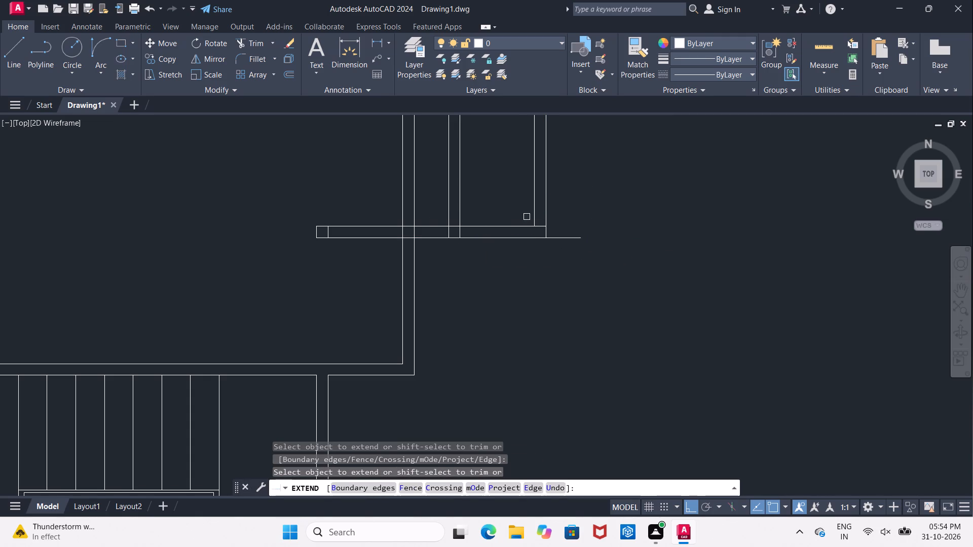
click(535, 215)
key(Escape)
Trim the part of the lower line that projects beyond the new outer wall's corner.
key(t)
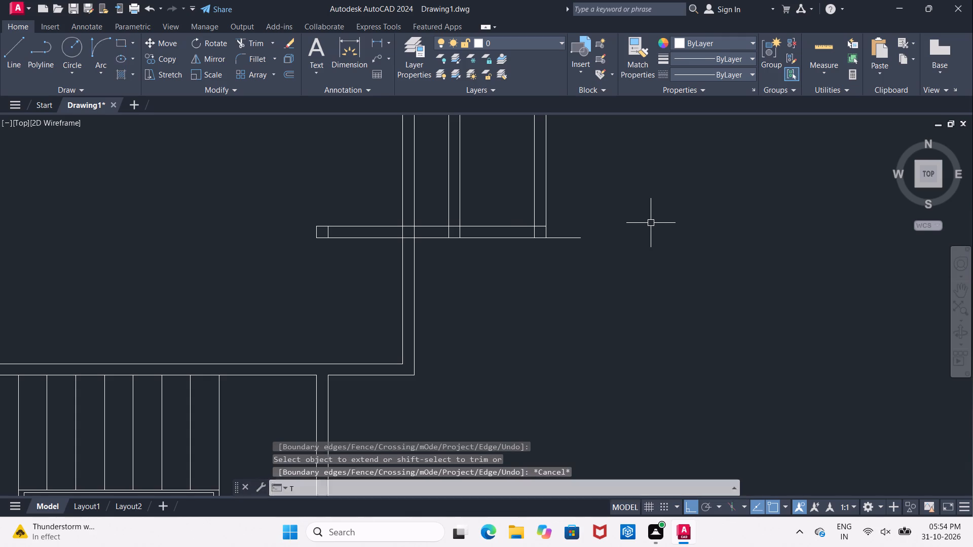
key(r)
key(space)
key(space)
click(560, 238)
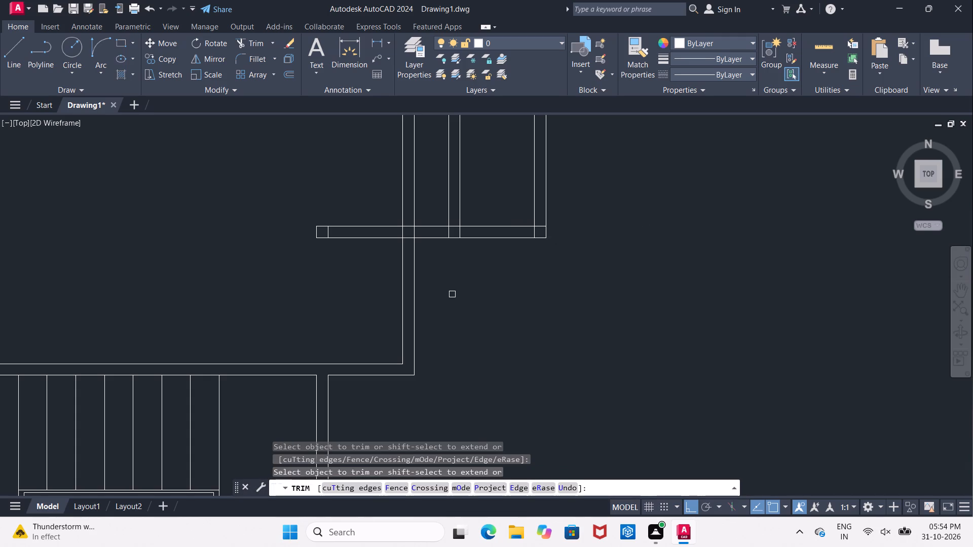
key(Escape)
Extend both lines of the short horizontal wall at the strip's upper end out to the new outer wall.
middle_drag(453, 292, 472, 341)
scroll(470, 339, down, 5)
scroll(479, 250, up, 3)
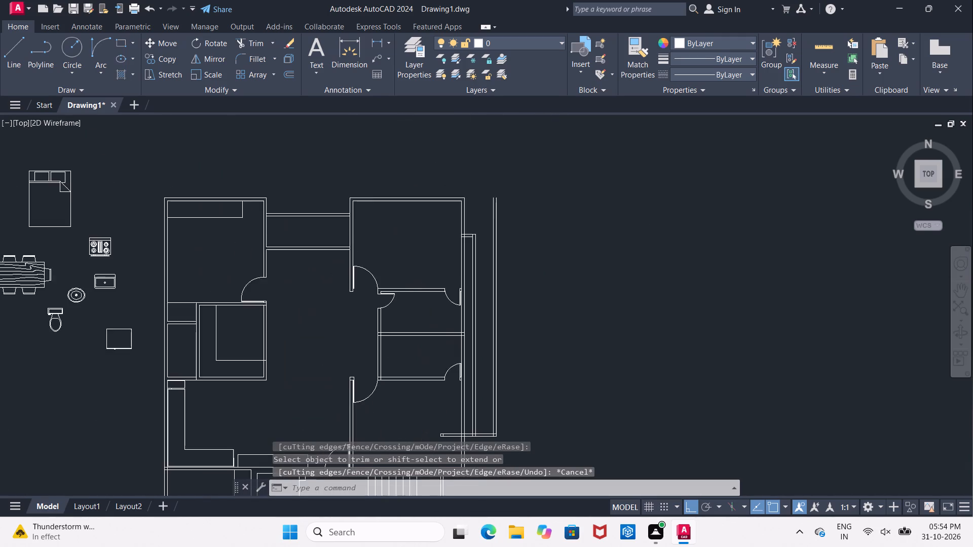
middle_drag(478, 214, 478, 220)
scroll(478, 223, up, 2)
key(Escape)
text(EX)
key(space)
key(space)
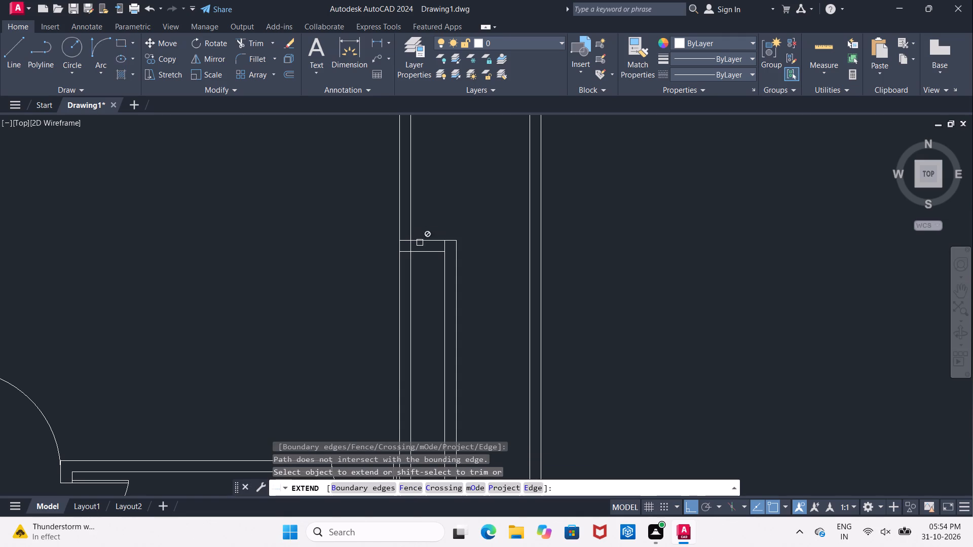
click(437, 239)
click(483, 238)
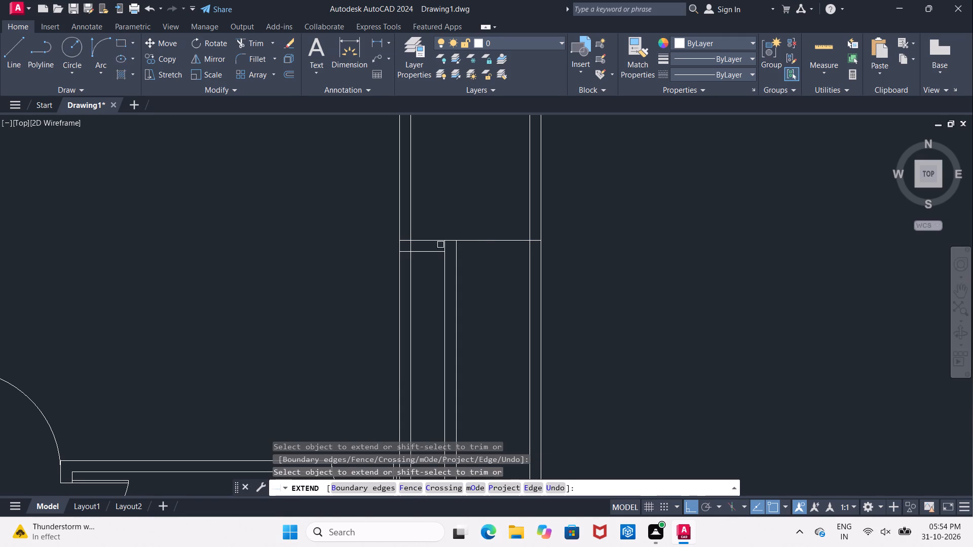
double_click(427, 252)
double_click(431, 254)
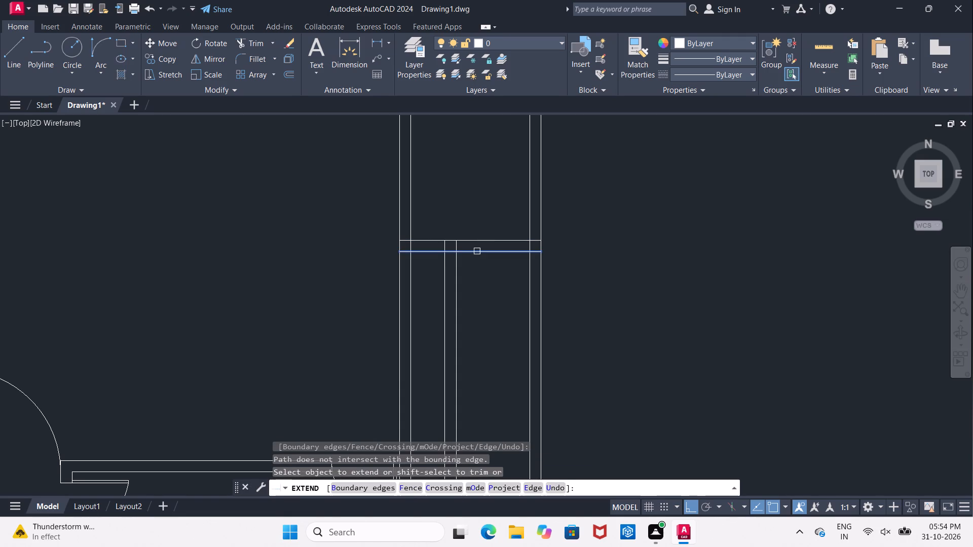
click(478, 251)
scroll(480, 272, down, 4)
middle_drag(482, 296, 466, 214)
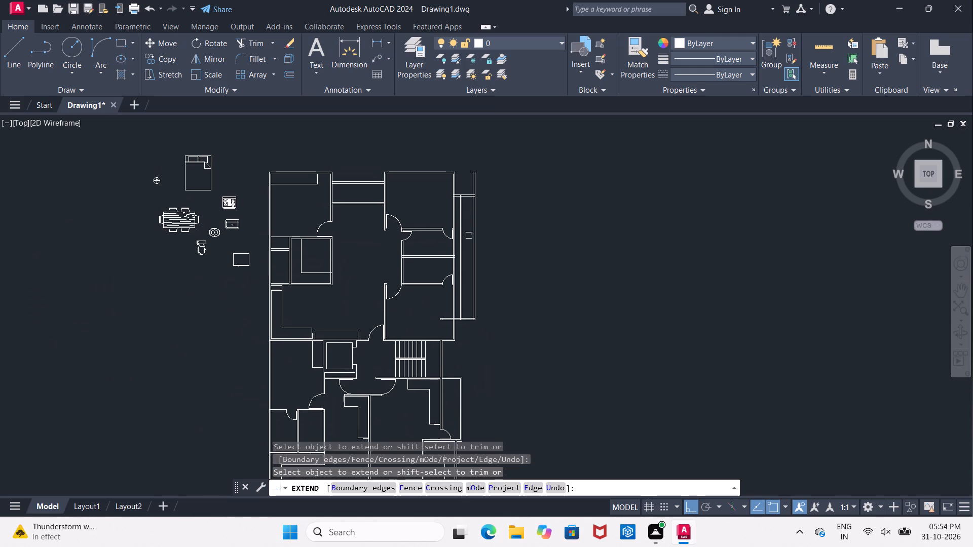
scroll(456, 294, up, 3)
key(Escape)
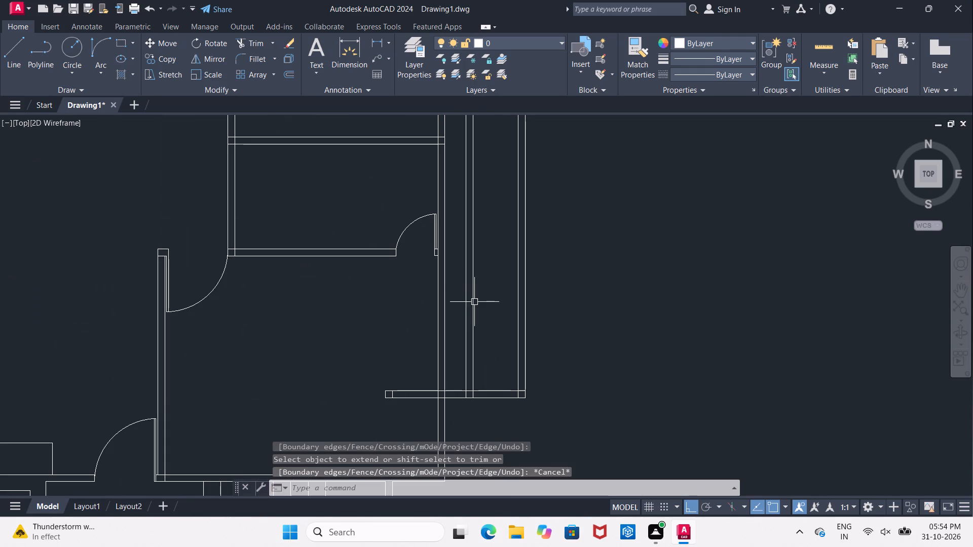
Select both vertical lines of the old narrow-strip wall between the building wall and the new outer wall.
click(467, 309)
click(472, 309)
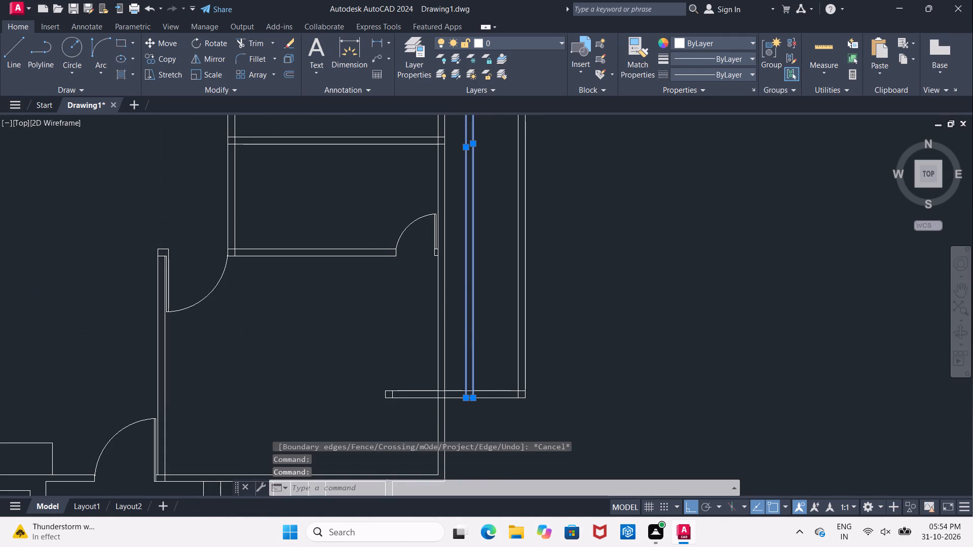
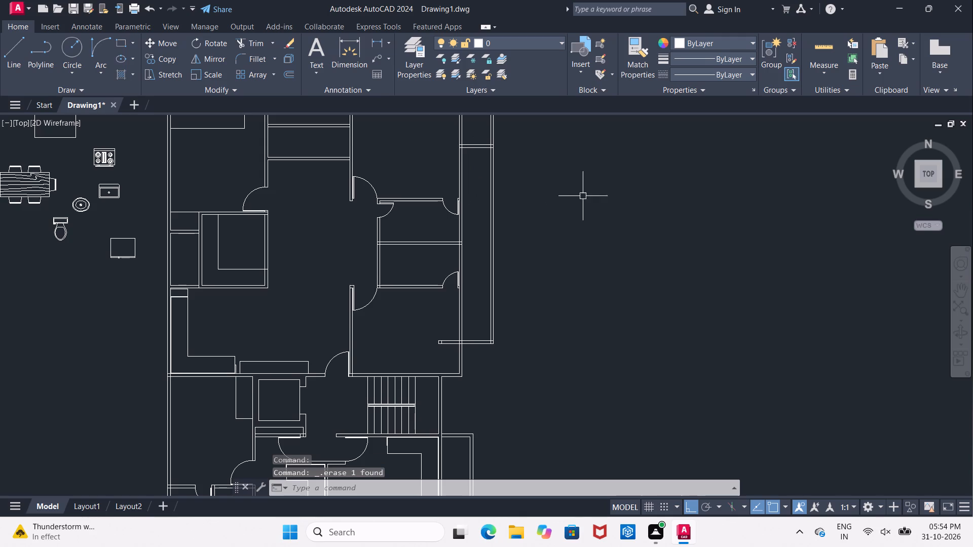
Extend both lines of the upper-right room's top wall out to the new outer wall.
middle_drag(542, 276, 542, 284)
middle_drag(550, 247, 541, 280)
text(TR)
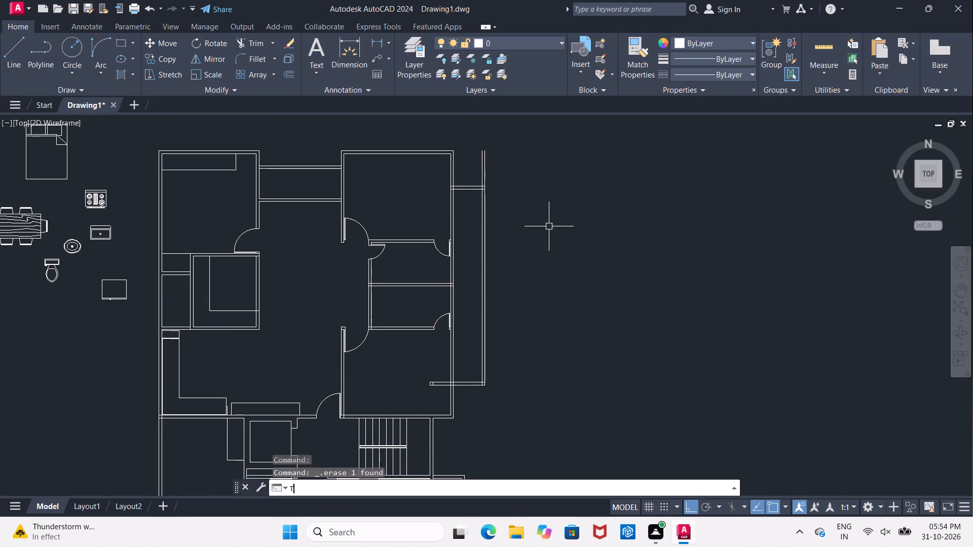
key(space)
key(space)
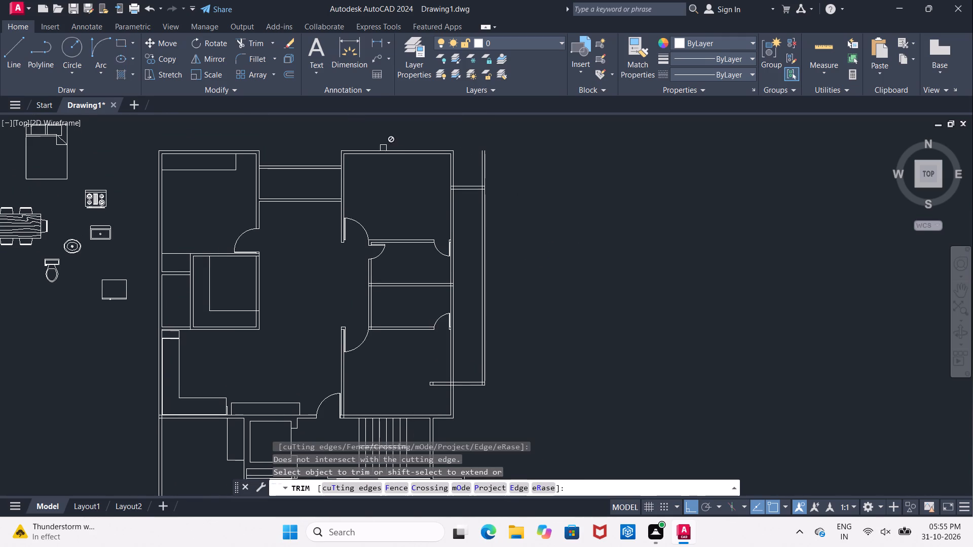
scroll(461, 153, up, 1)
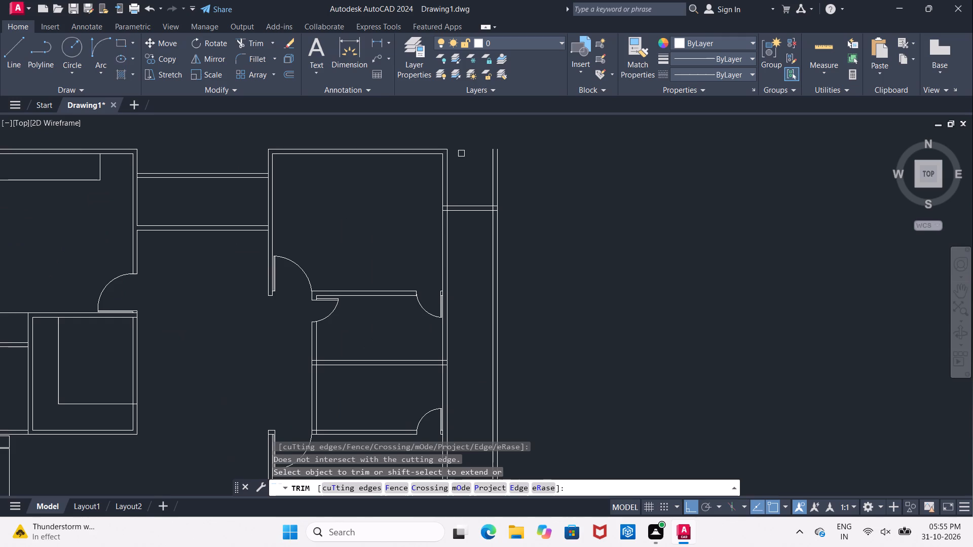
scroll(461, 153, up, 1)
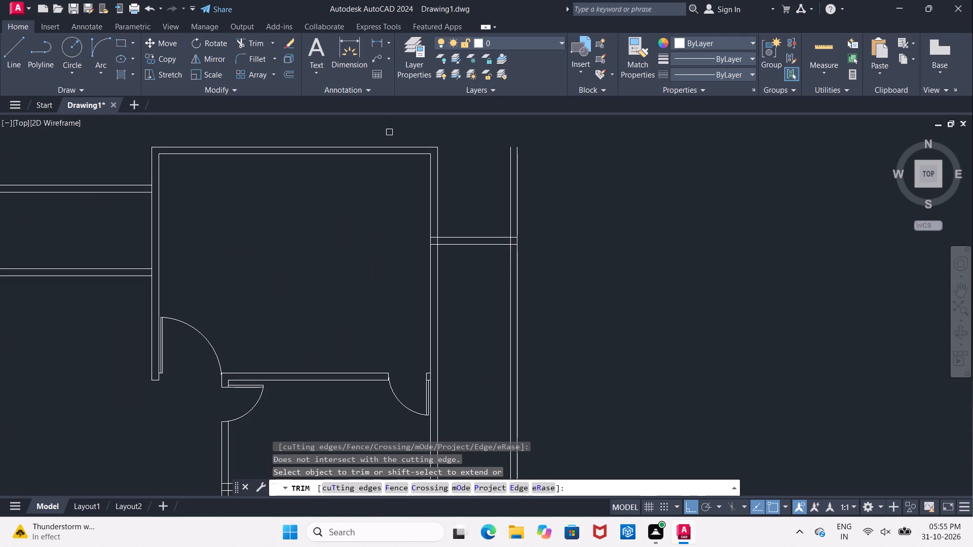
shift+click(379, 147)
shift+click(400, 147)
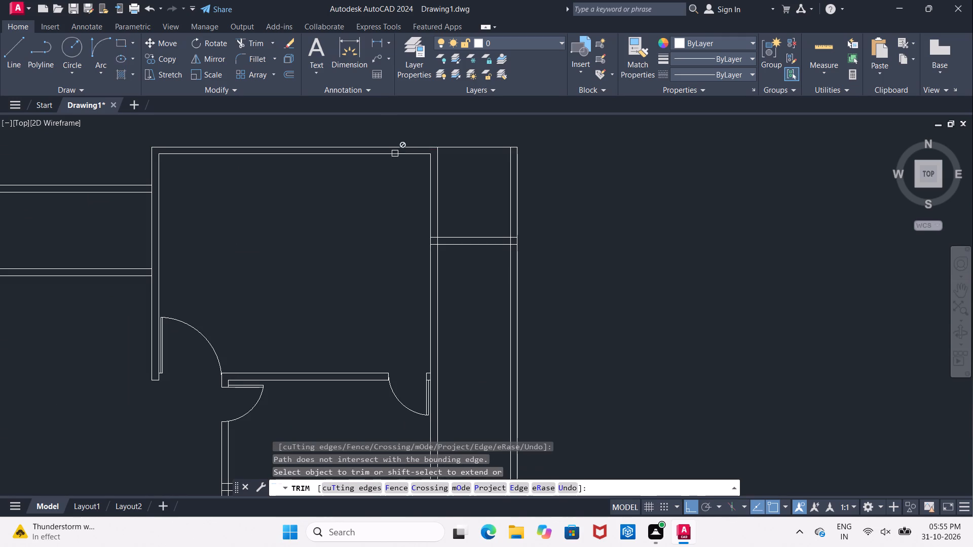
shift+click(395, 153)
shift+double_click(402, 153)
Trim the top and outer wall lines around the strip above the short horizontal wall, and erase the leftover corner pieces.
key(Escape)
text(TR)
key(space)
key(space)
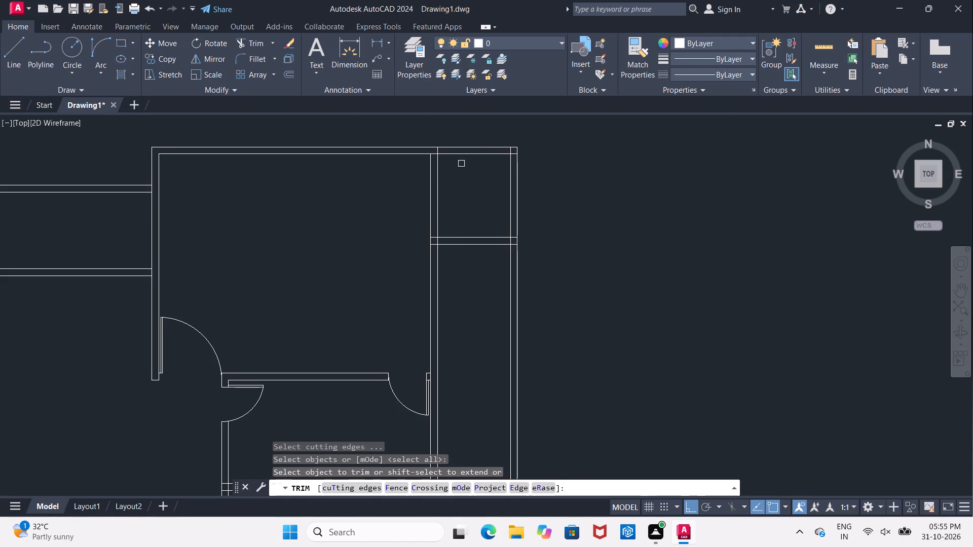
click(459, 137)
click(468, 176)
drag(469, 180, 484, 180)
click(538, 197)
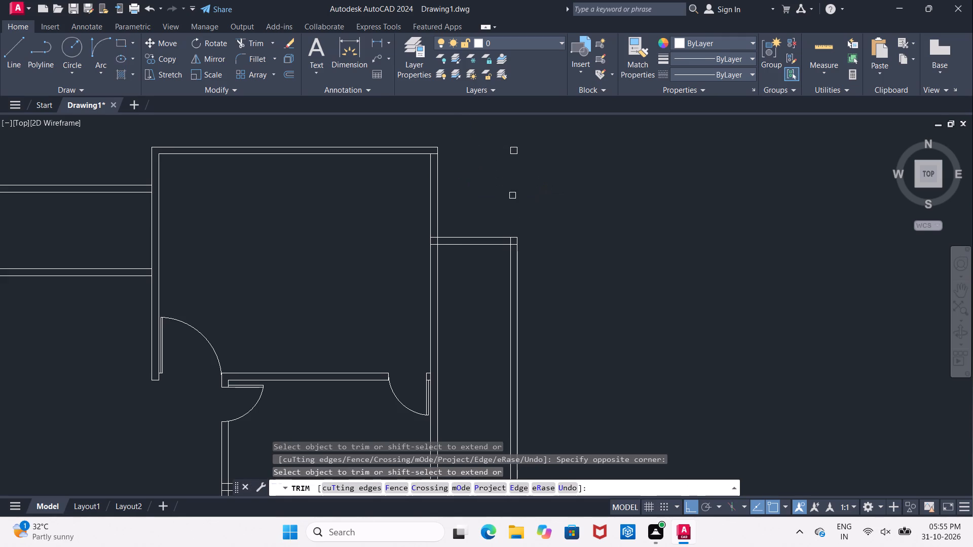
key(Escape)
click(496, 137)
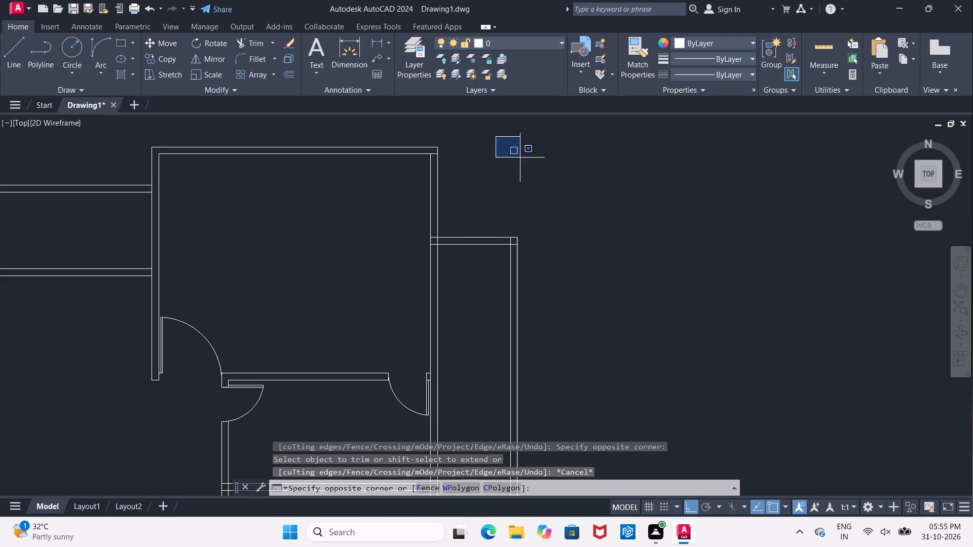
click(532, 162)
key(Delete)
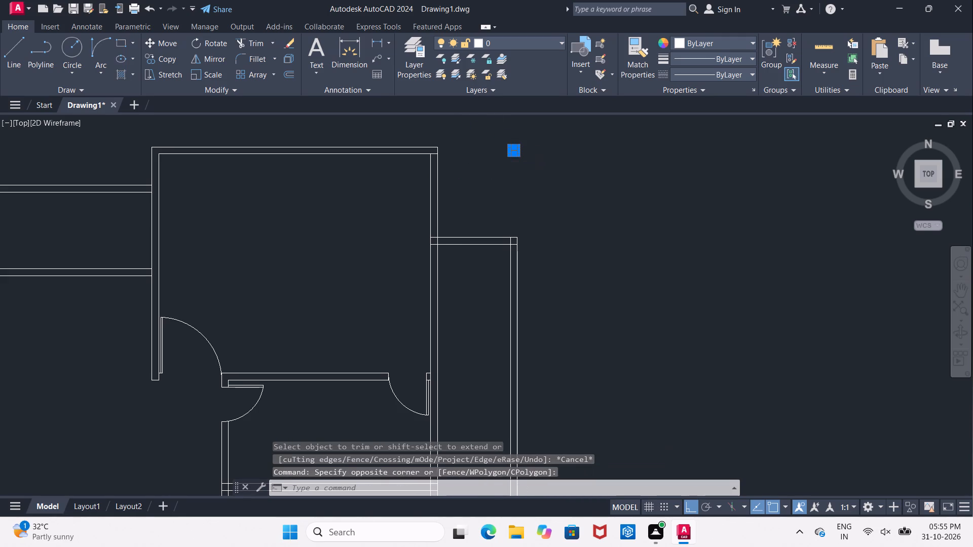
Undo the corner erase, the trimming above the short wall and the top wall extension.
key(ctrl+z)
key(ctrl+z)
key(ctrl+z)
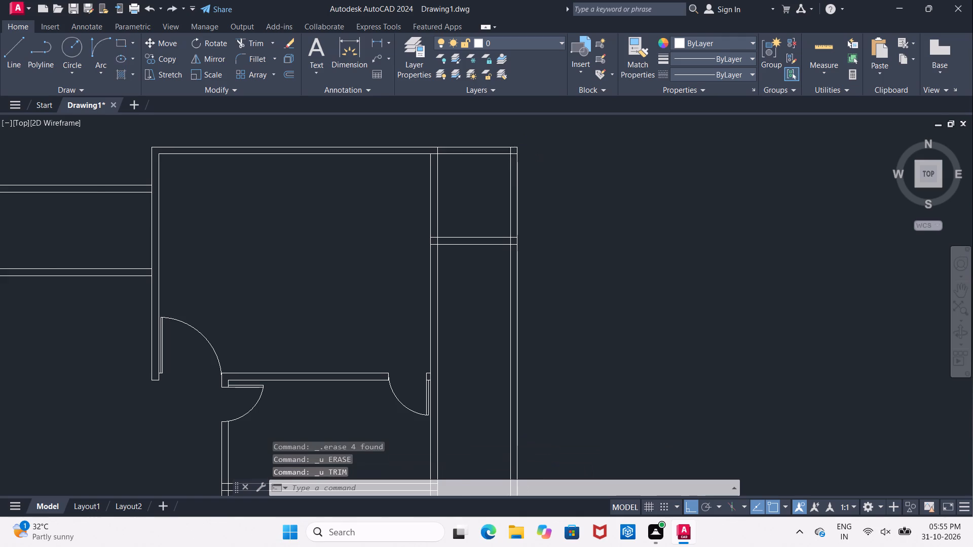
Extend both lines of the upper-right room's top wall across the strip to the new outer wall.
middle_drag(475, 168, 477, 175)
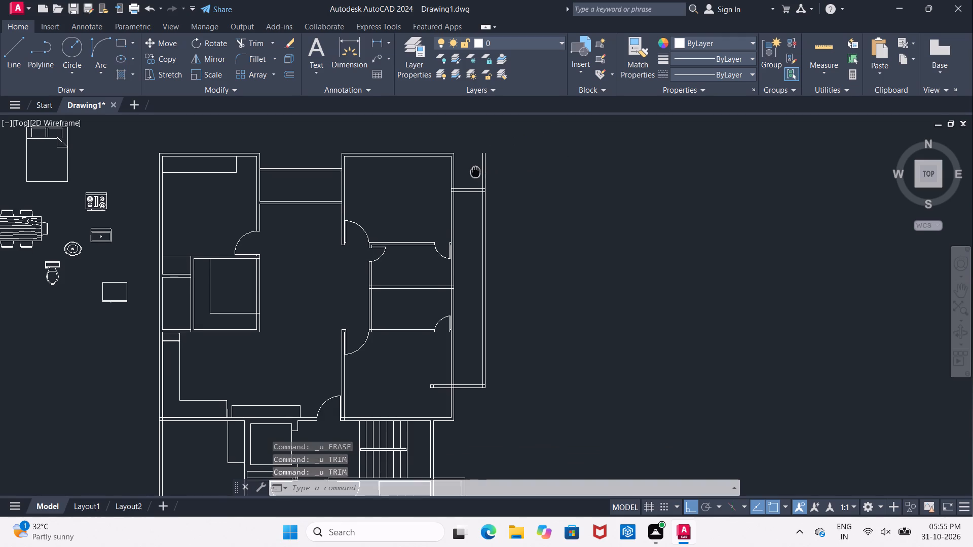
middle_drag(477, 175, 481, 192)
scroll(439, 196, up, 2)
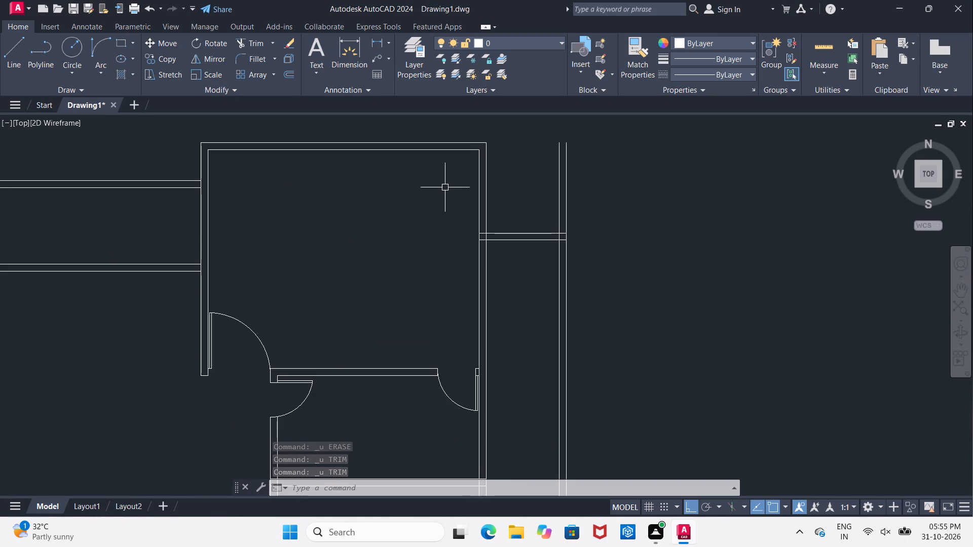
key(Escape)
text(EX)
key(space)
key(space)
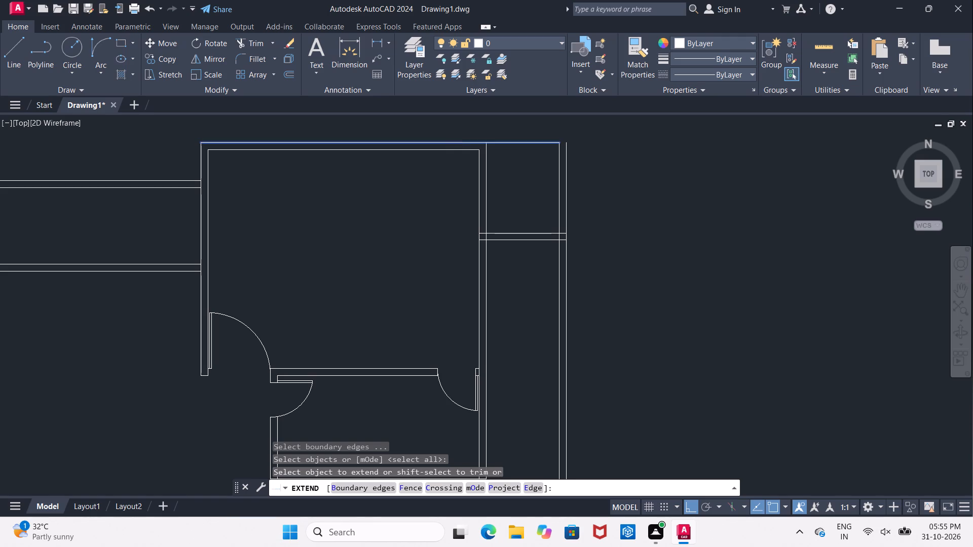
click(456, 142)
click(509, 142)
click(459, 152)
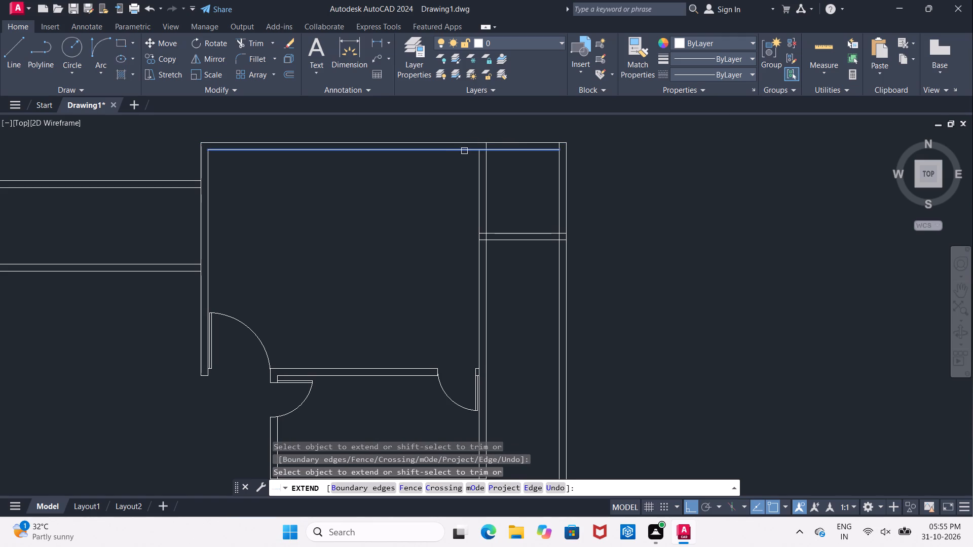
click(465, 151)
click(501, 149)
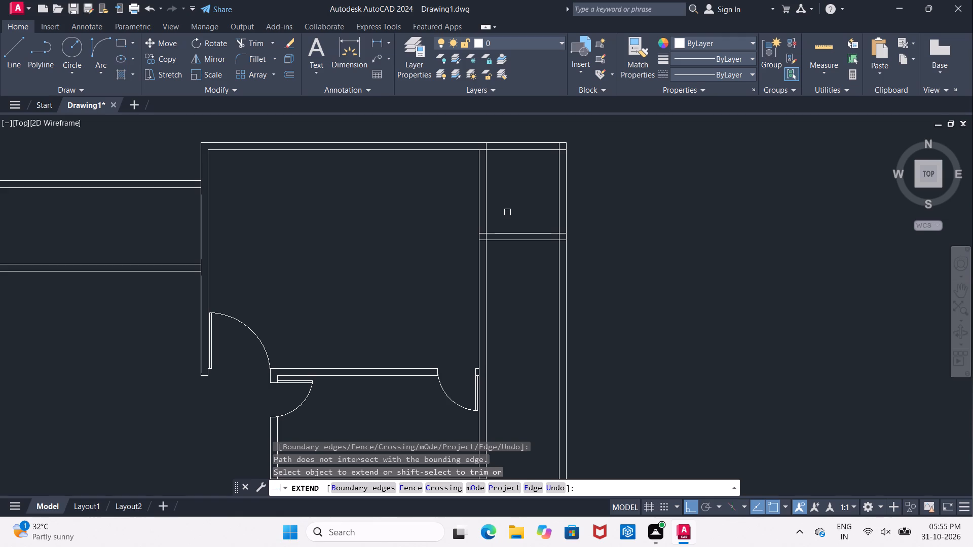
Trim the strip's lower short wall where it projects into the lower-right room, and erase the leftover end pieces.
middle_drag(531, 264, 519, 201)
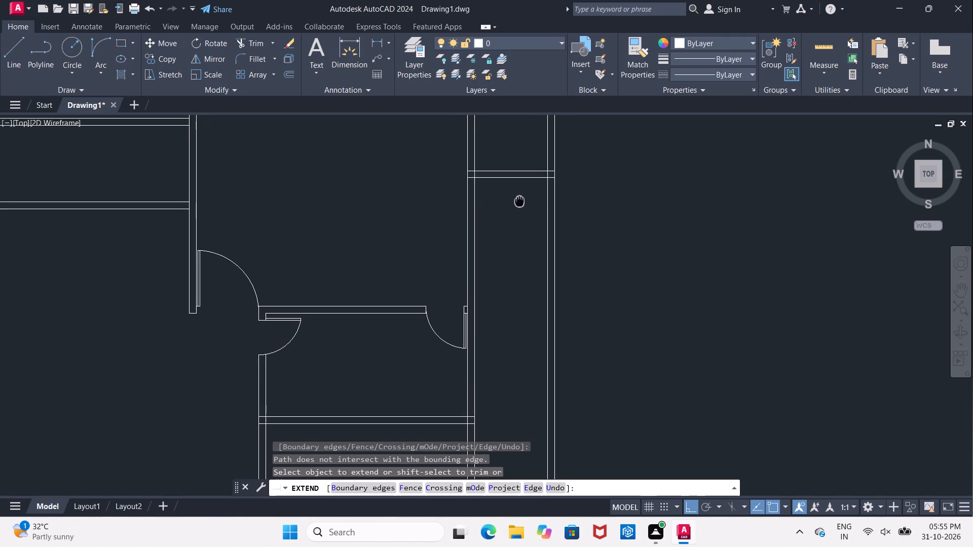
middle_drag(519, 201, 522, 214)
scroll(522, 218, down, 2)
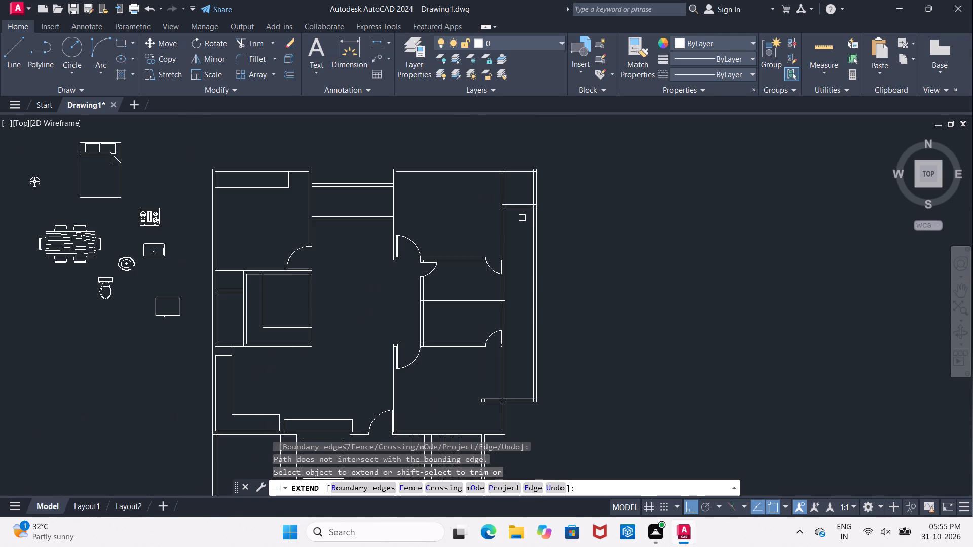
middle_drag(525, 288, 515, 204)
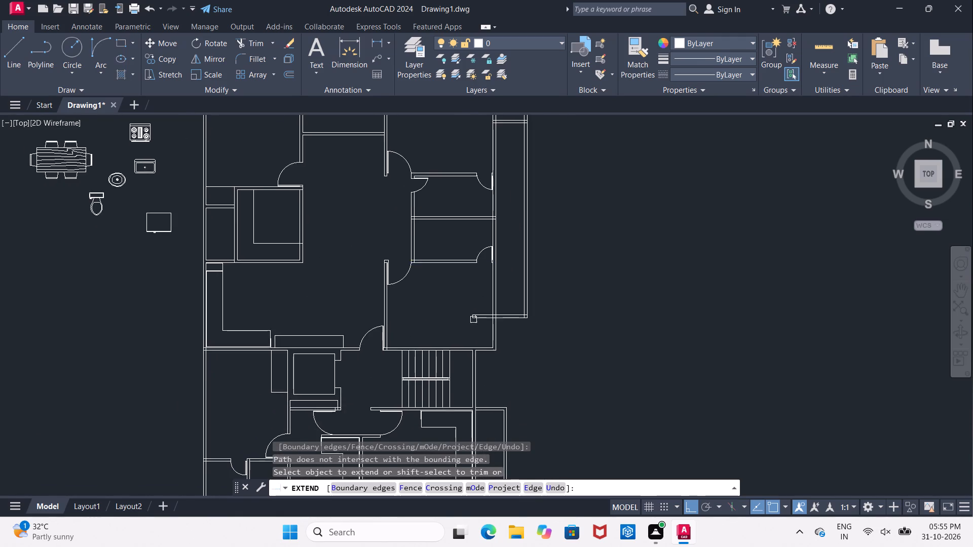
scroll(475, 323, up, 2)
key(Escape)
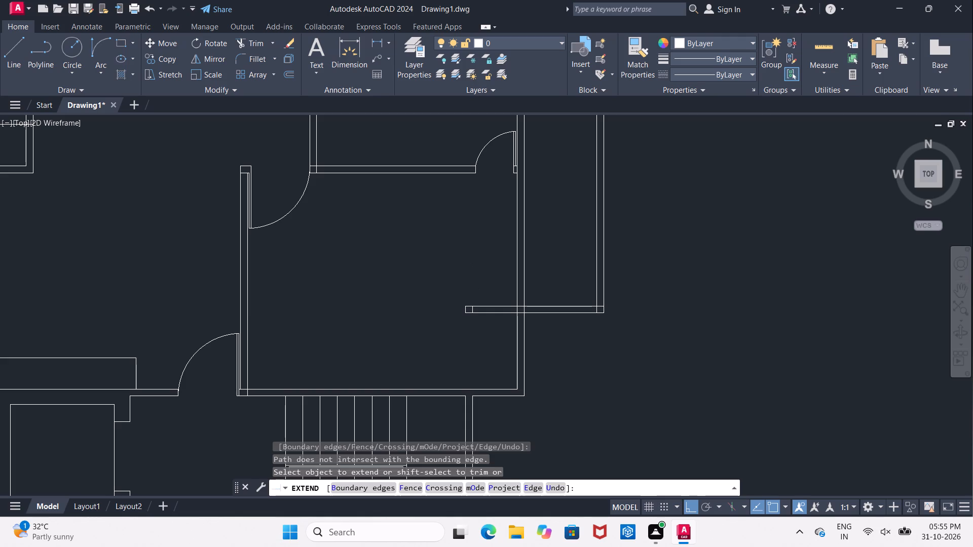
key(Escape)
text(TR)
key(space)
key(space)
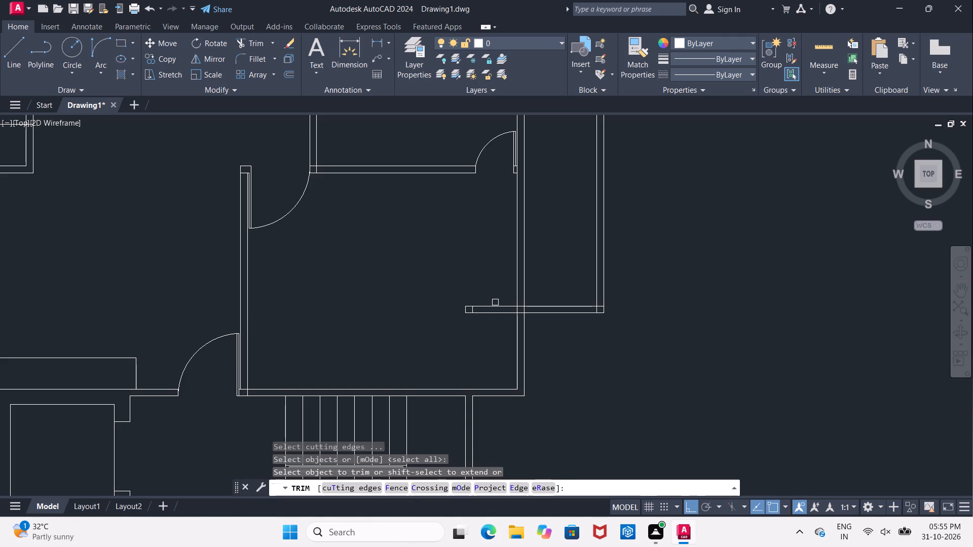
click(495, 304)
double_click(498, 310)
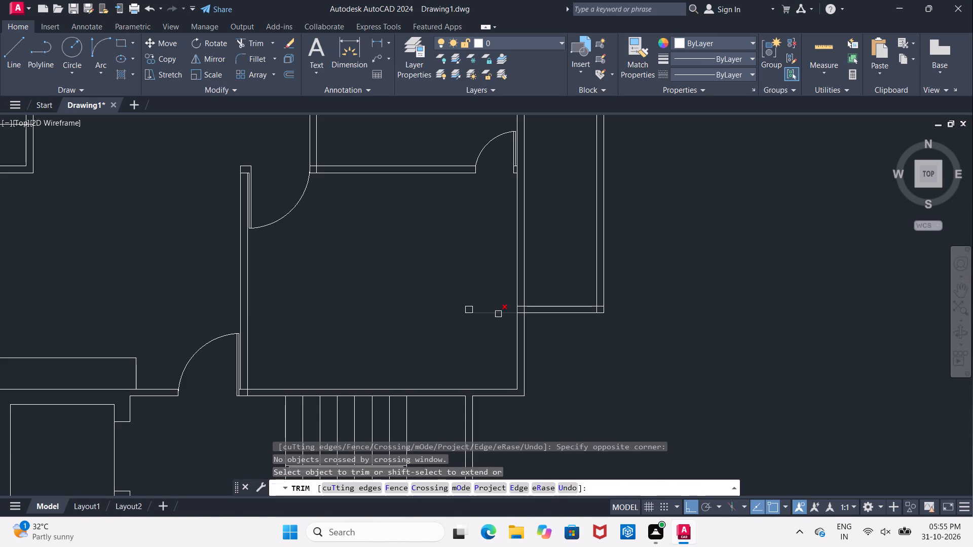
click(498, 314)
key(Escape)
click(458, 293)
click(482, 318)
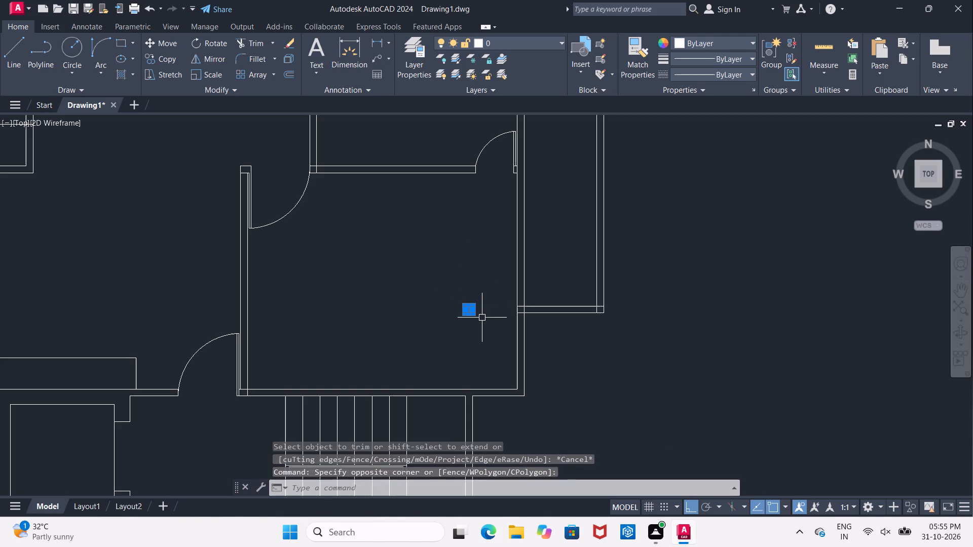
key(Delete)
Examine the widened strip's walls and junctions from the top corner down to the lower short wall.
scroll(485, 314, down, 3)
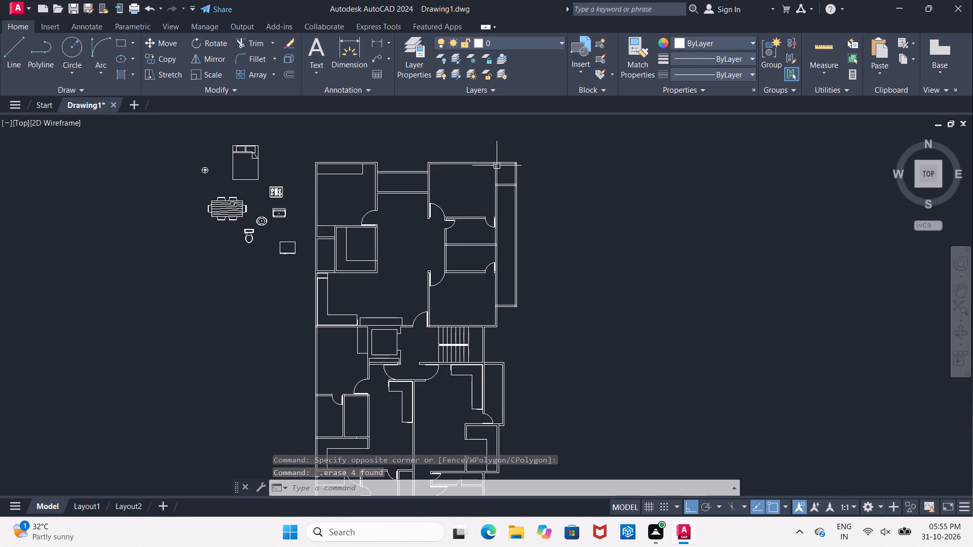
scroll(496, 166, up, 3)
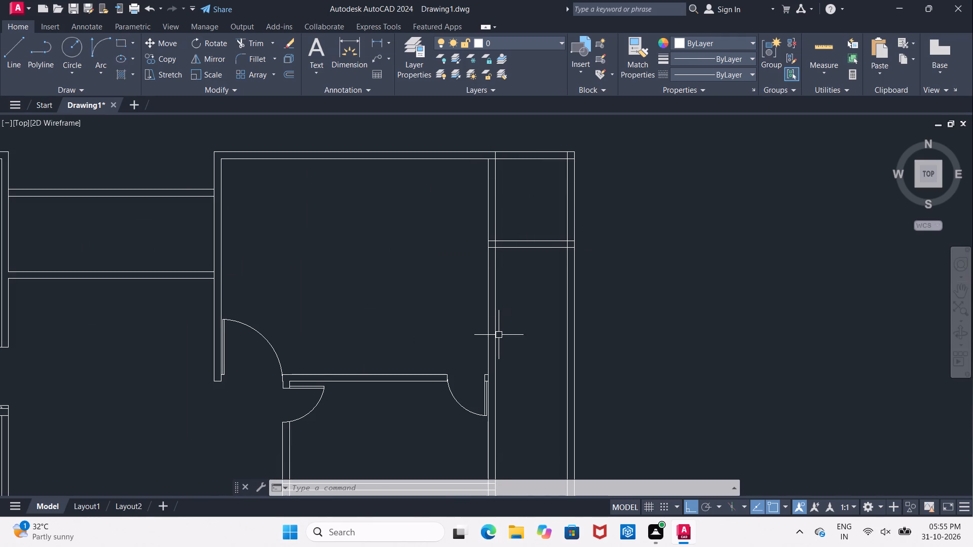
middle_drag(500, 336, 502, 212)
middle_drag(507, 336, 484, 185)
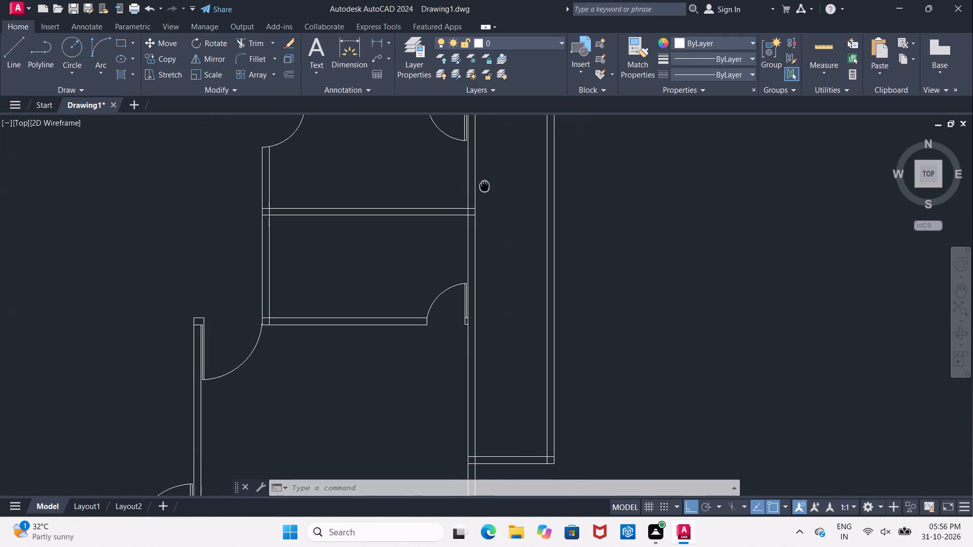
middle_drag(484, 185, 484, 181)
middle_drag(472, 396, 477, 219)
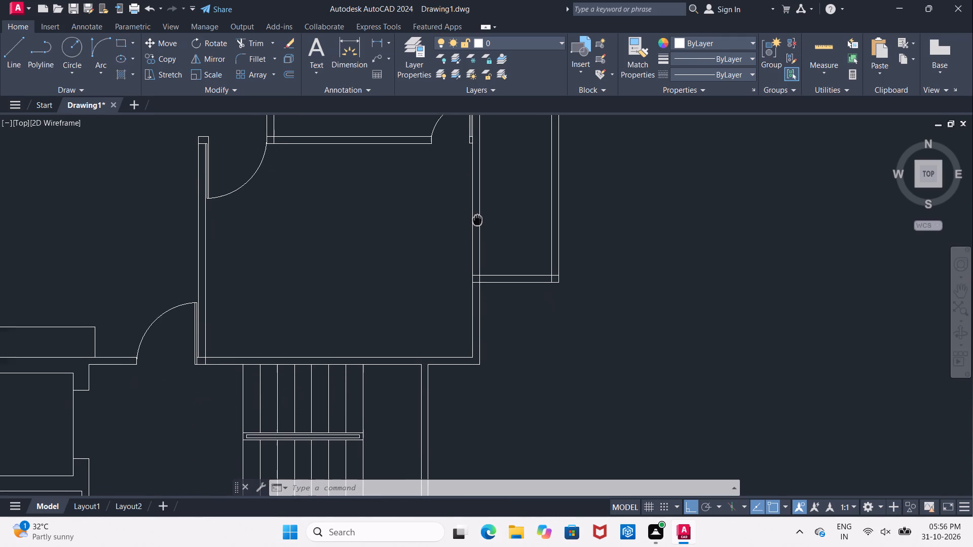
middle_drag(477, 219, 478, 224)
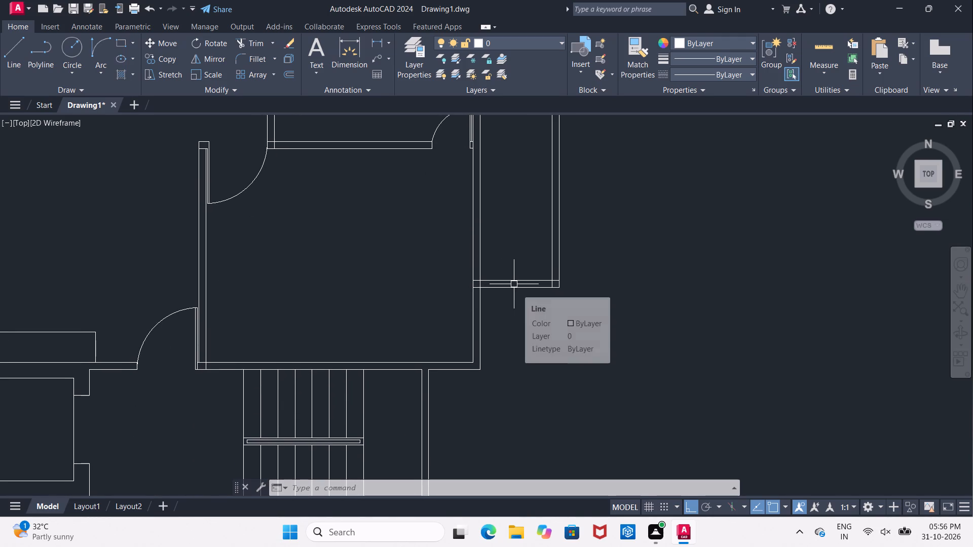
scroll(514, 284, down, 3)
scroll(514, 284, up, 1)
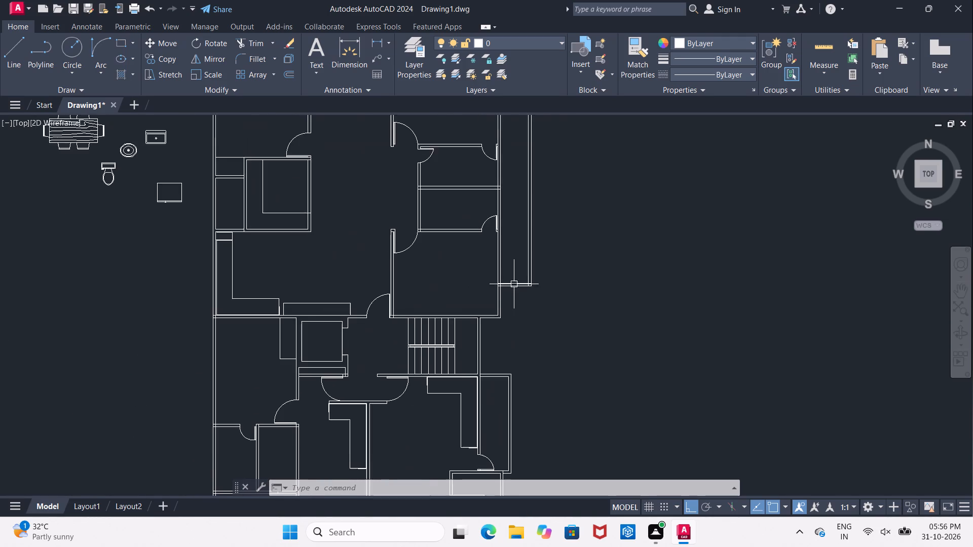
Offset the building wall's outer vertical line below the strip's short wall outward by 1'6".
scroll(514, 284, up, 3)
middle_drag(507, 315, 493, 256)
key(Escape)
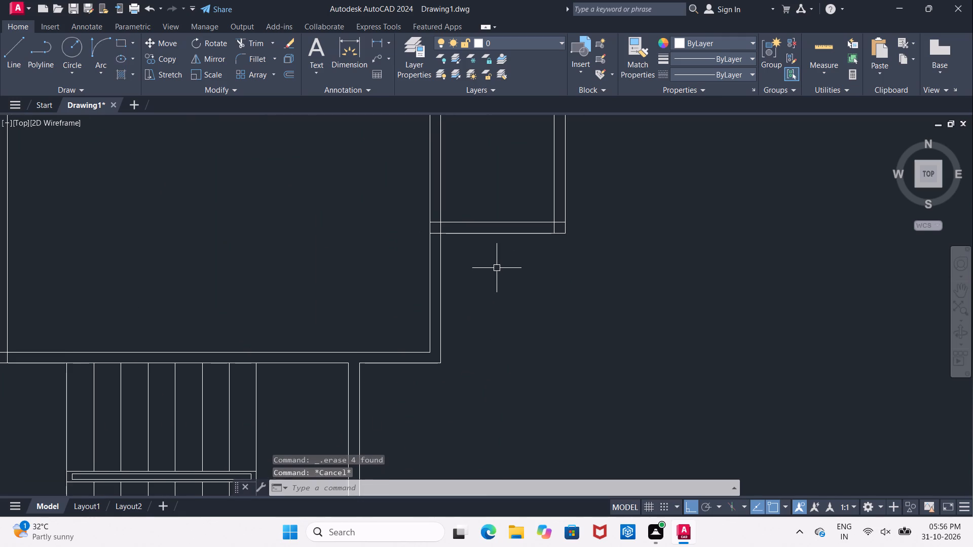
key(o)
key(Return)
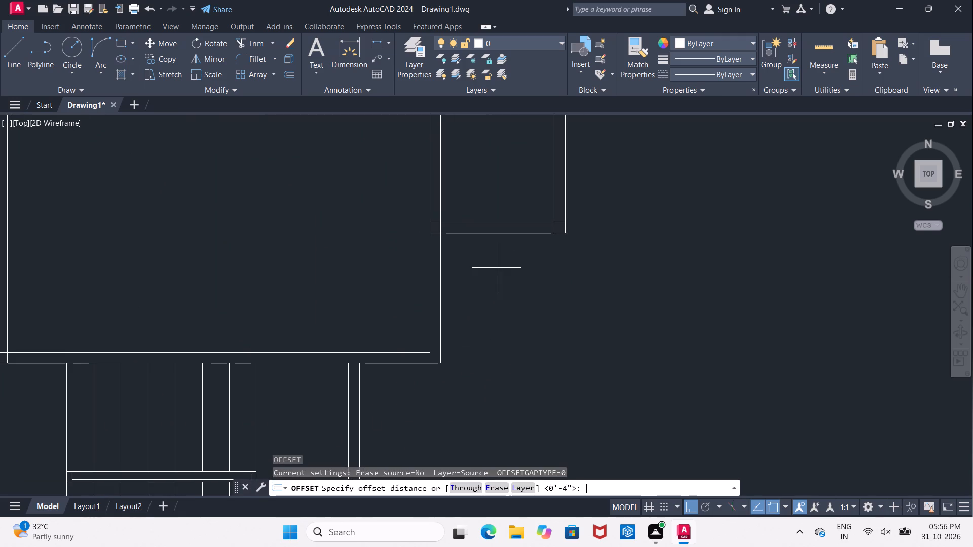
text(1'6)
key(shift+quotedbl)
key(Return)
click(439, 277)
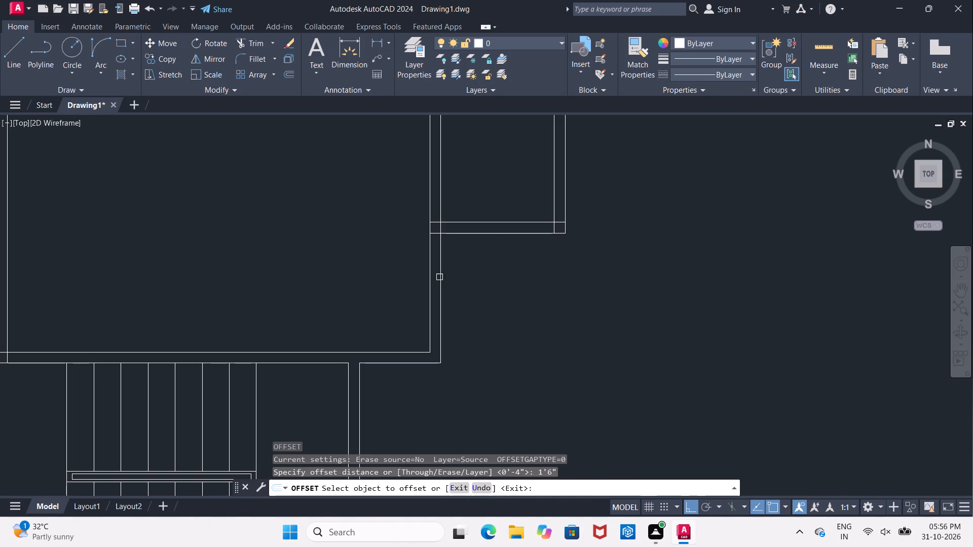
click(453, 277)
key(Return)
Offset the new vertical line below the strip outward by 4" to form the wall thickness.
key(Return)
text(4")
key(Return)
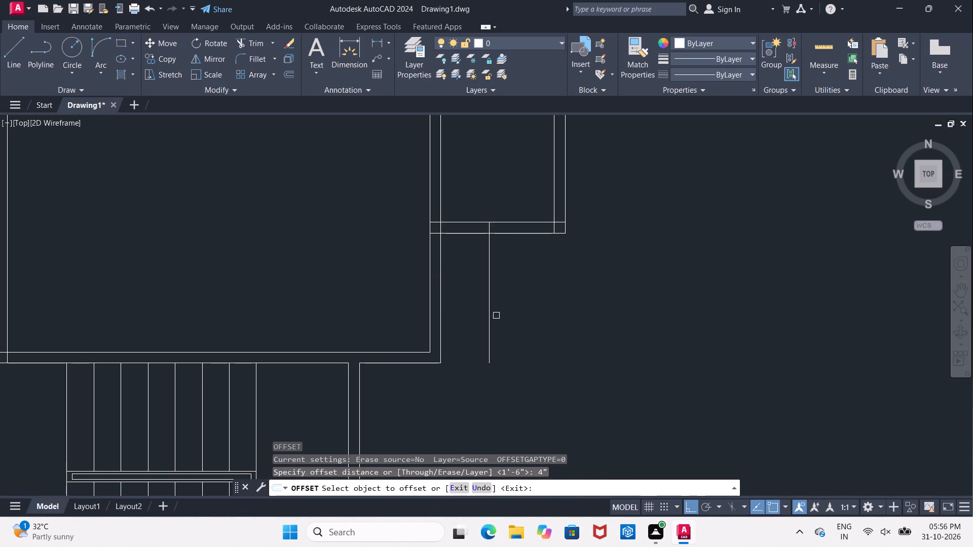
click(488, 315)
click(514, 310)
key(Escape)
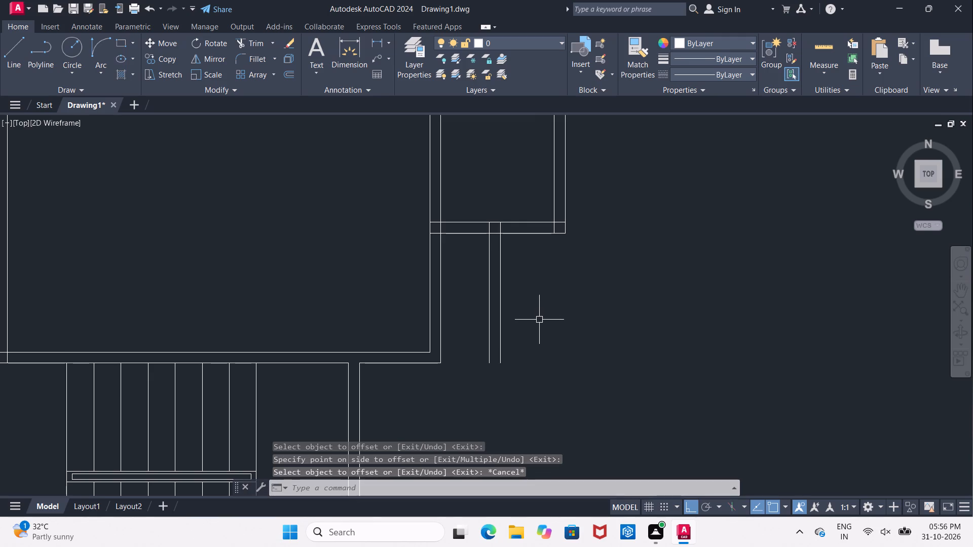
Extend both horizontal lines of the lower-right room's bottom wall outward to the outer line of the new wall below the strip.
key(e)
key(x)
key(space)
key(space)
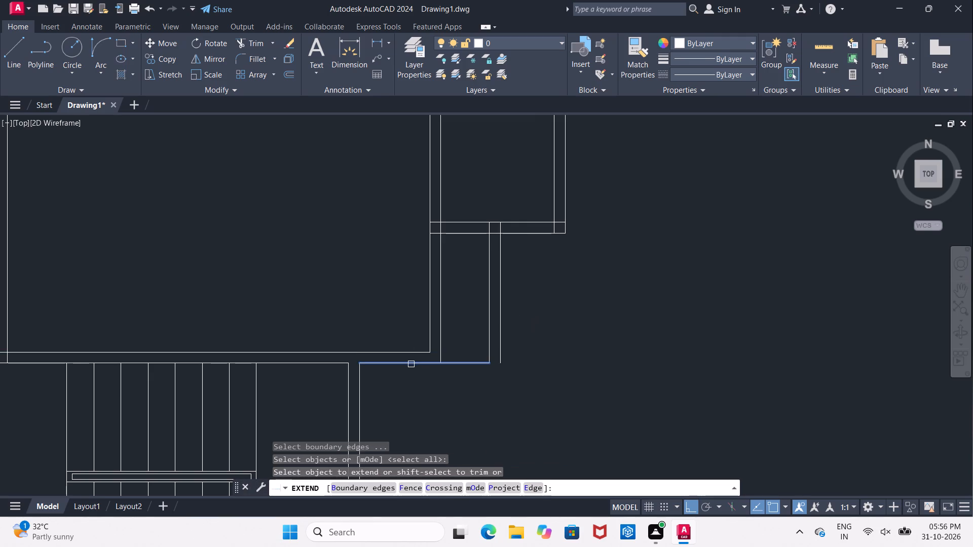
click(411, 364)
click(431, 365)
click(416, 351)
click(429, 351)
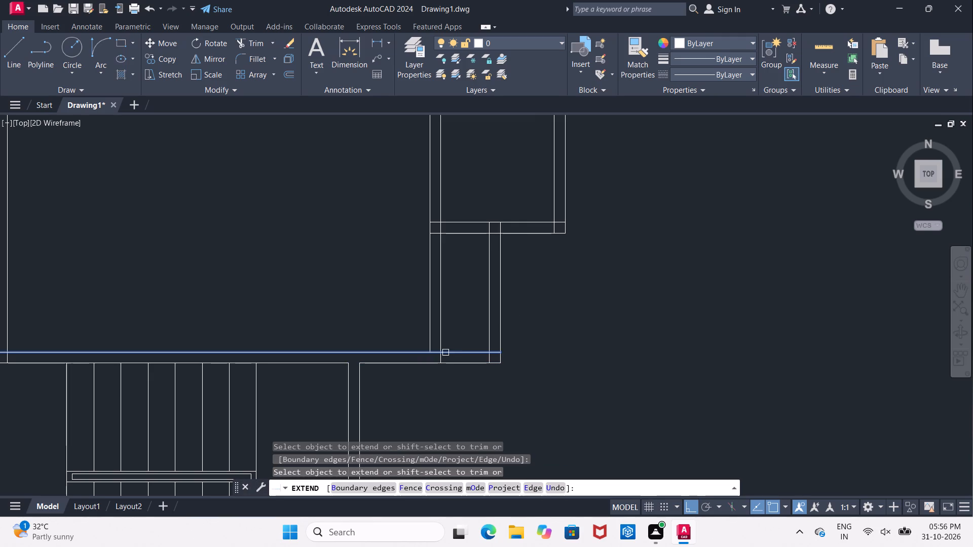
click(457, 354)
key(Escape)
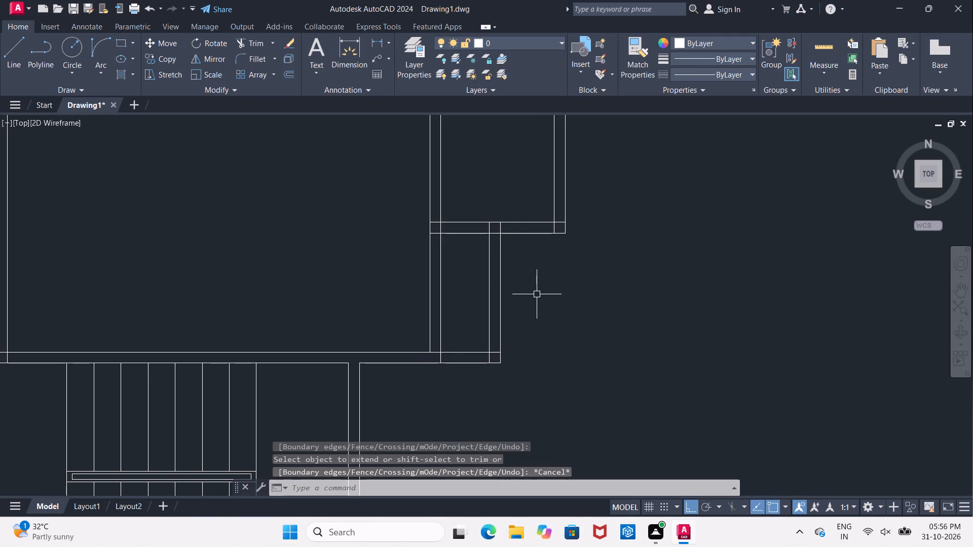
Trim the overlapping line ends at the outer bottom corner of the widened strip.
text(TR)
key(space)
key(space)
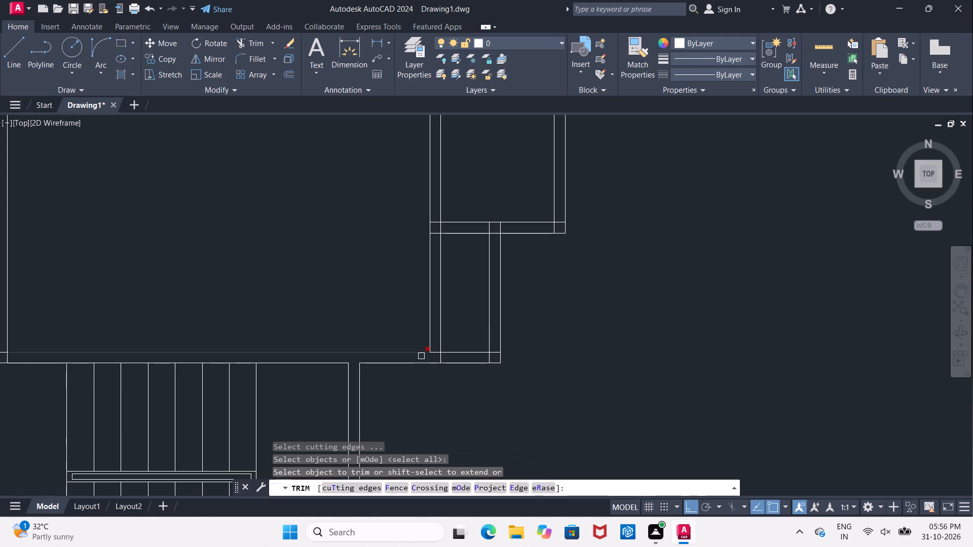
scroll(428, 363, up, 1)
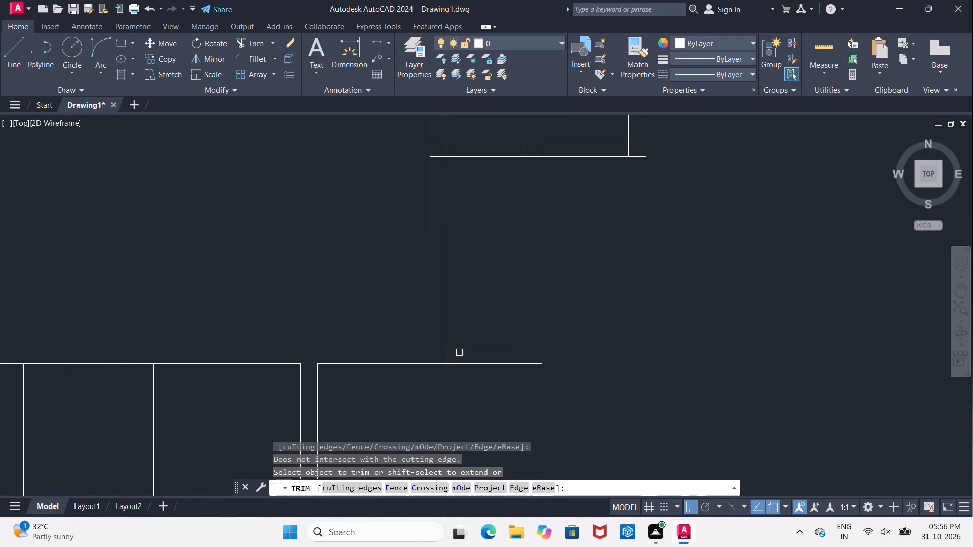
middle_drag(487, 296, 463, 380)
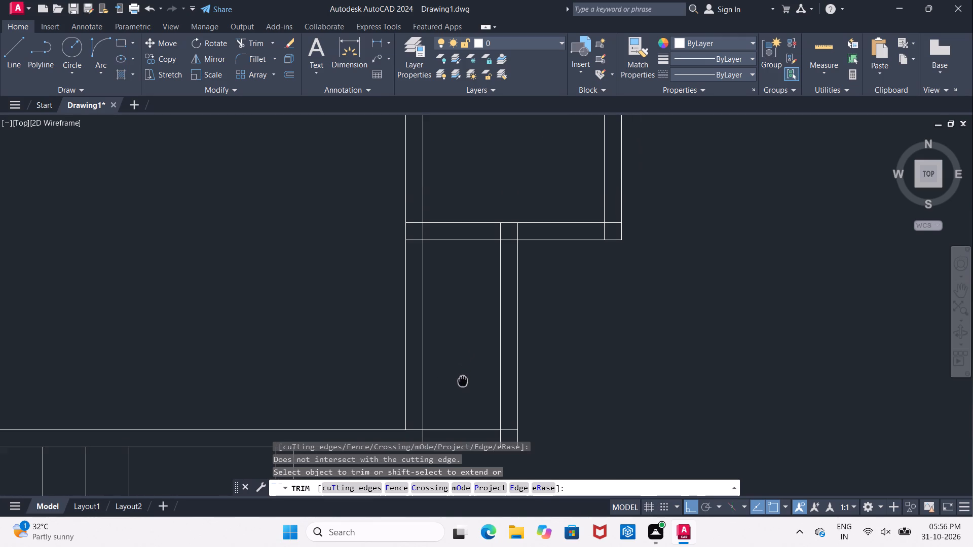
middle_drag(463, 380, 463, 380)
scroll(475, 326, down, 2)
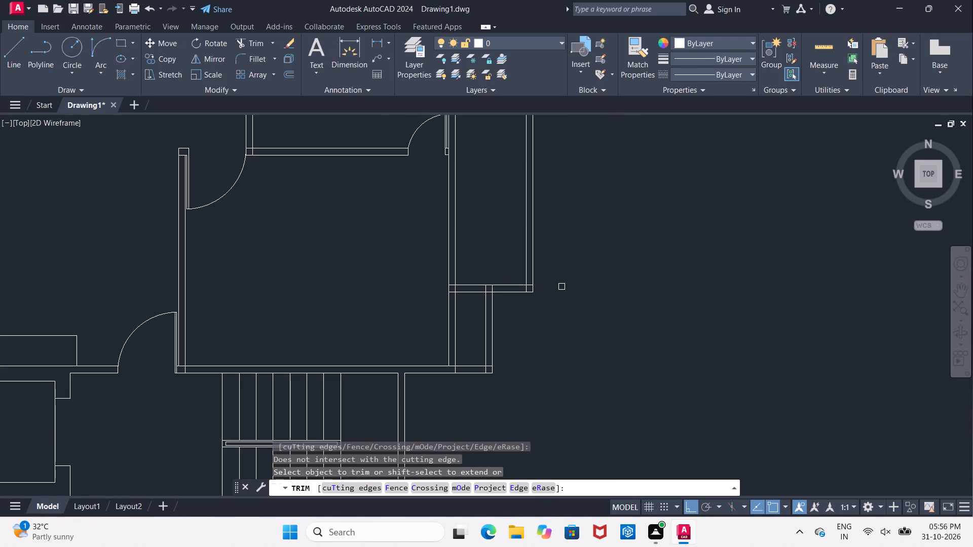
scroll(579, 295, up, 2)
scroll(490, 290, up, 2)
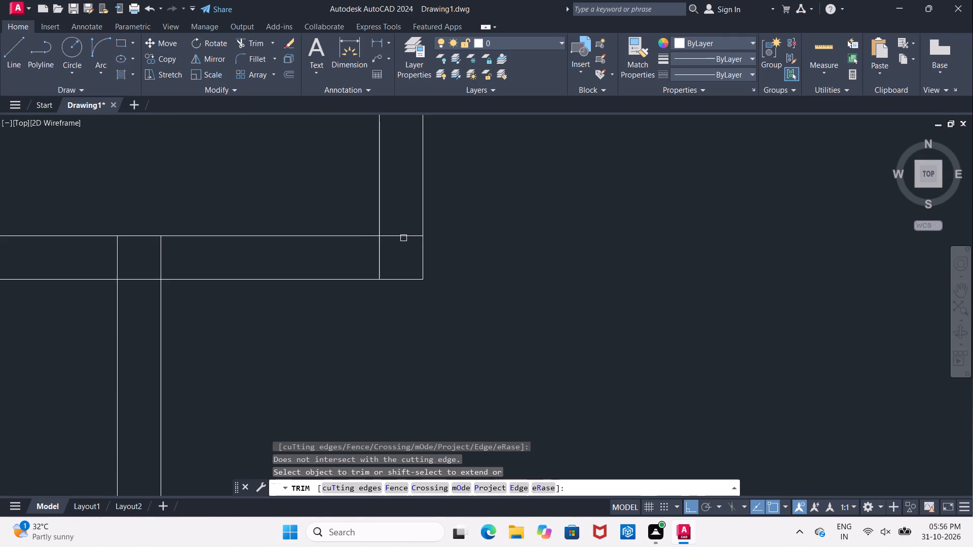
click(402, 237)
click(379, 262)
Trim the crossing lines where the new wall and the building wall meet the strip's lower short wall.
middle_drag(359, 267, 565, 267)
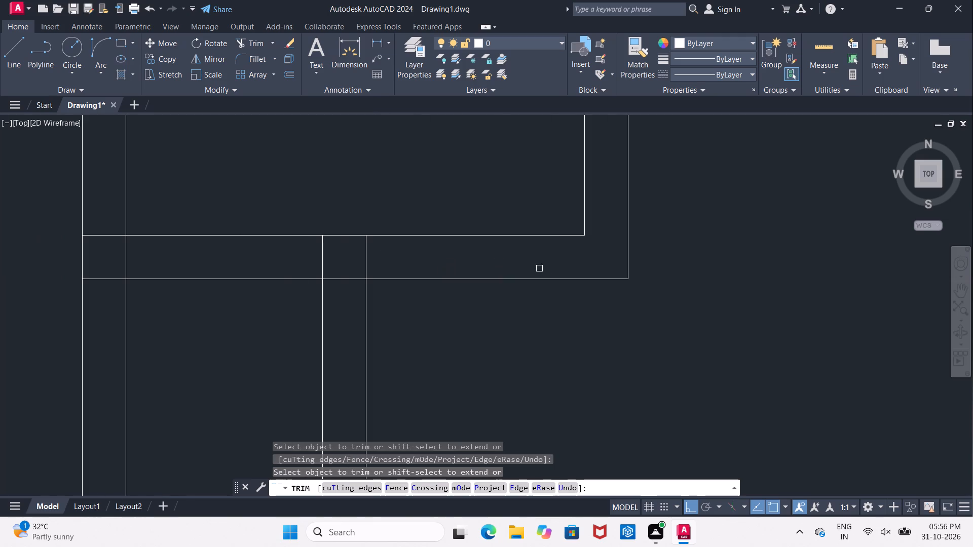
middle_drag(509, 268, 569, 265)
scroll(569, 265, down, 2)
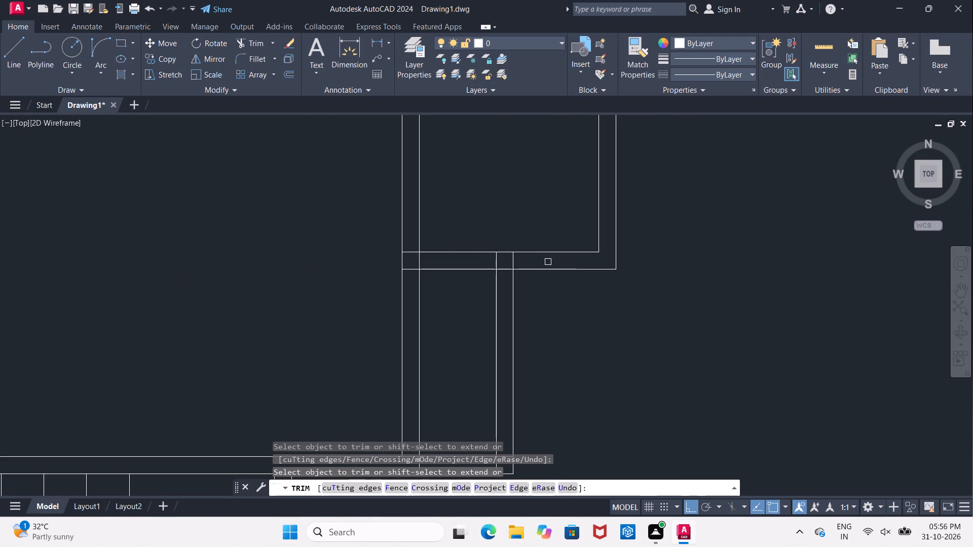
scroll(545, 262, up, 2)
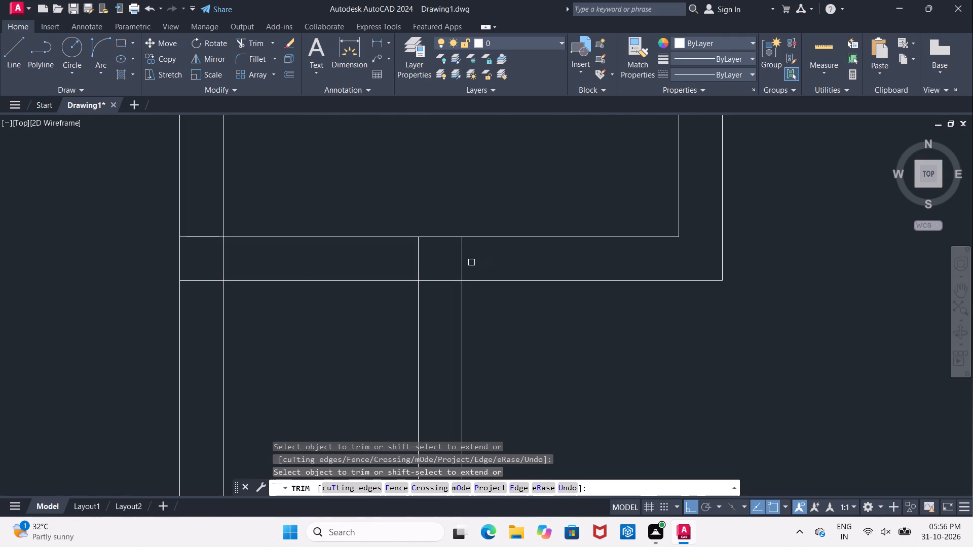
click(434, 280)
click(417, 266)
middle_drag(375, 269, 498, 260)
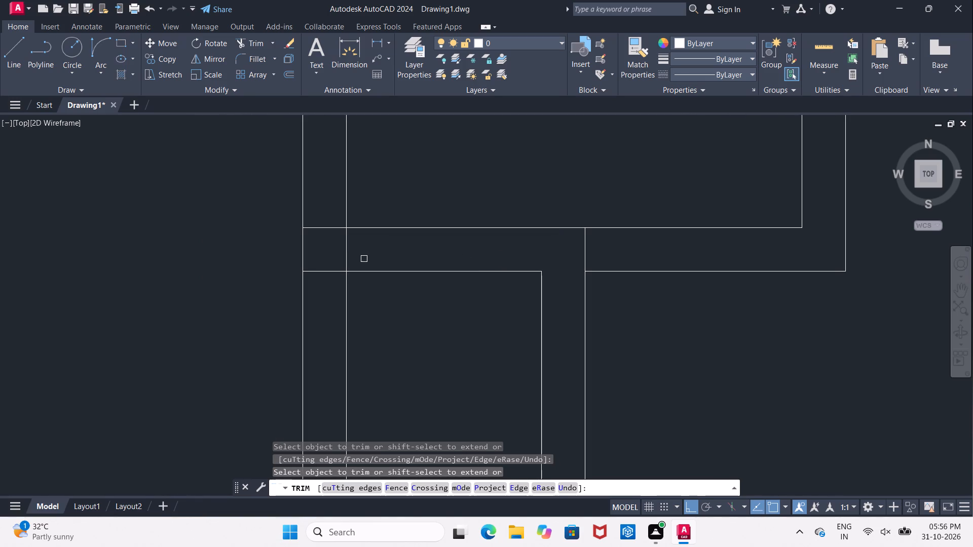
click(347, 259)
click(327, 228)
Trim away the building wall's former outer line between the strip's short wall and the room's bottom wall.
scroll(327, 228, down, 2)
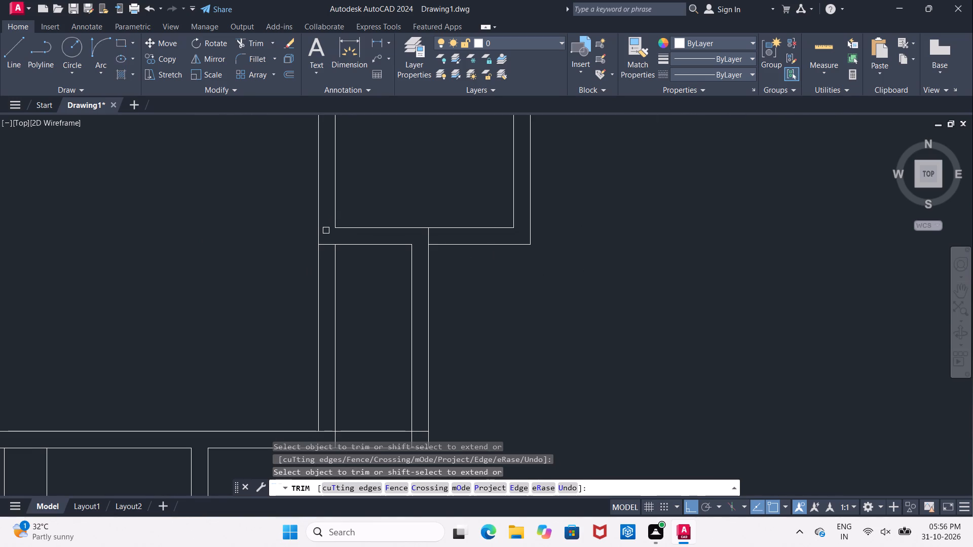
click(336, 295)
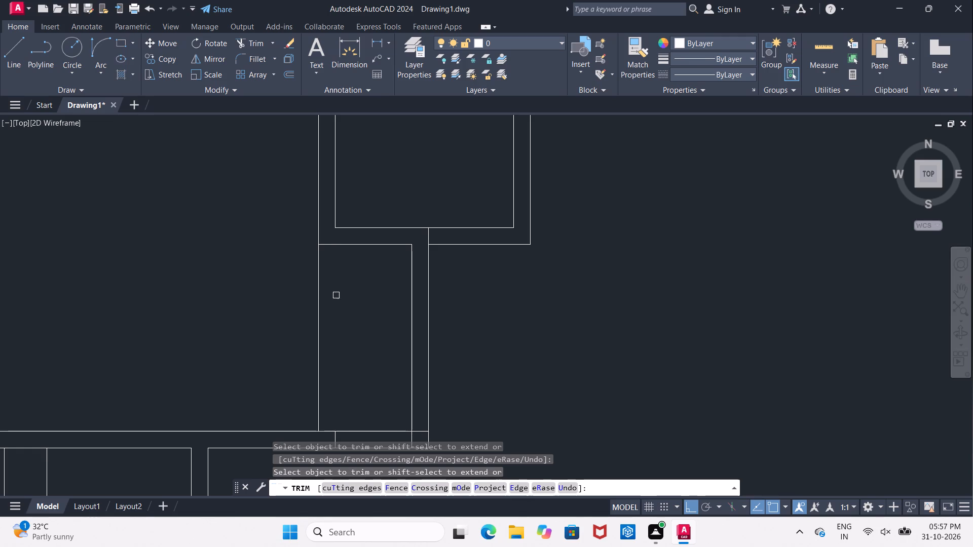
scroll(339, 295, down, 1)
key(Escape)
Erase the leftover piece of the former outer line between the two bottom wall lines.
click(337, 383)
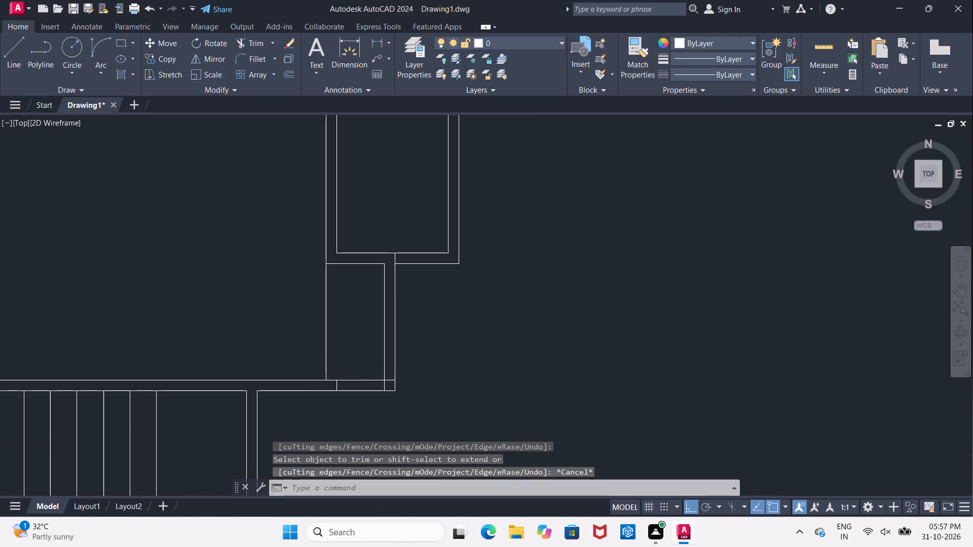
key(Escape)
scroll(329, 375, up, 1)
middle_drag(329, 375, 362, 292)
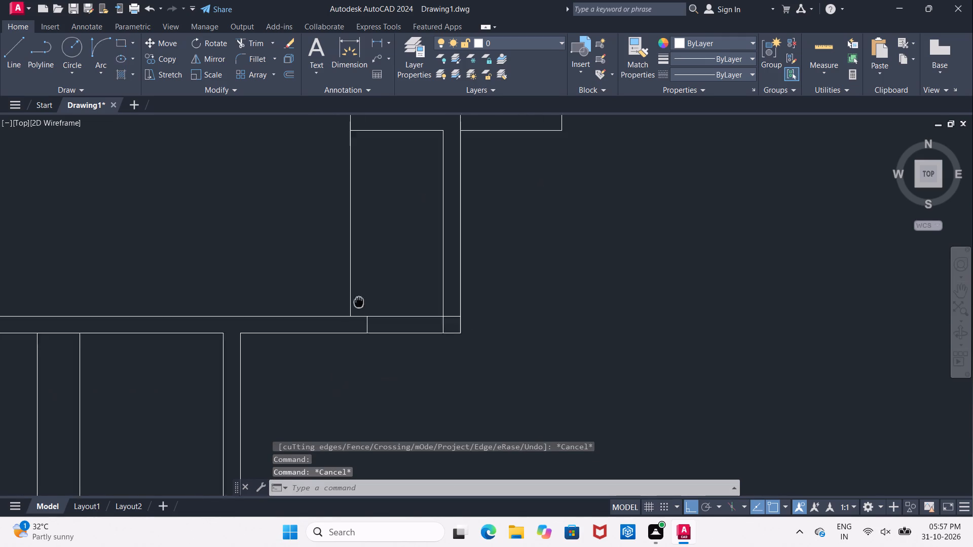
middle_drag(362, 292, 364, 288)
scroll(375, 312, up, 1)
click(371, 306)
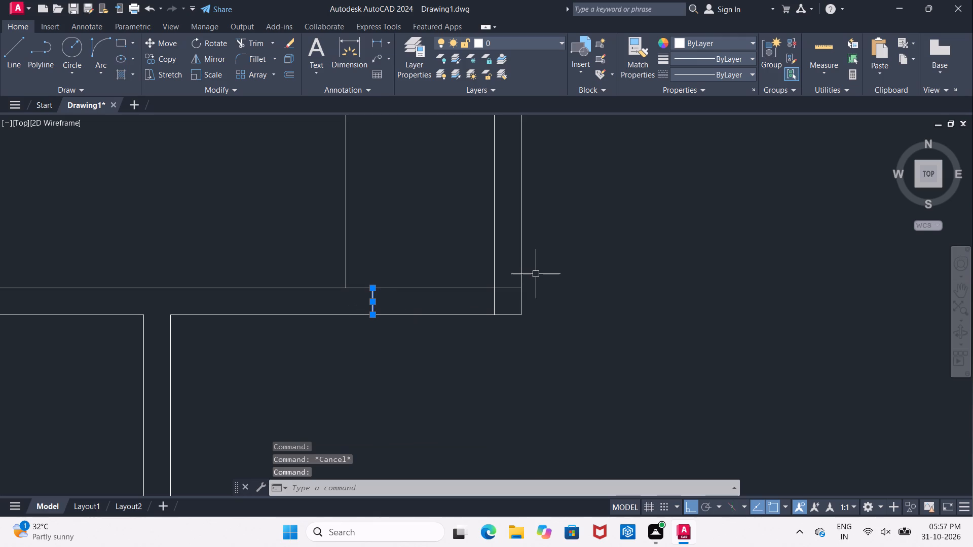
key(Delete)
Trim the overlapping line ends at the new wall's bottom outer corner.
text(TR)
key(space)
key(space)
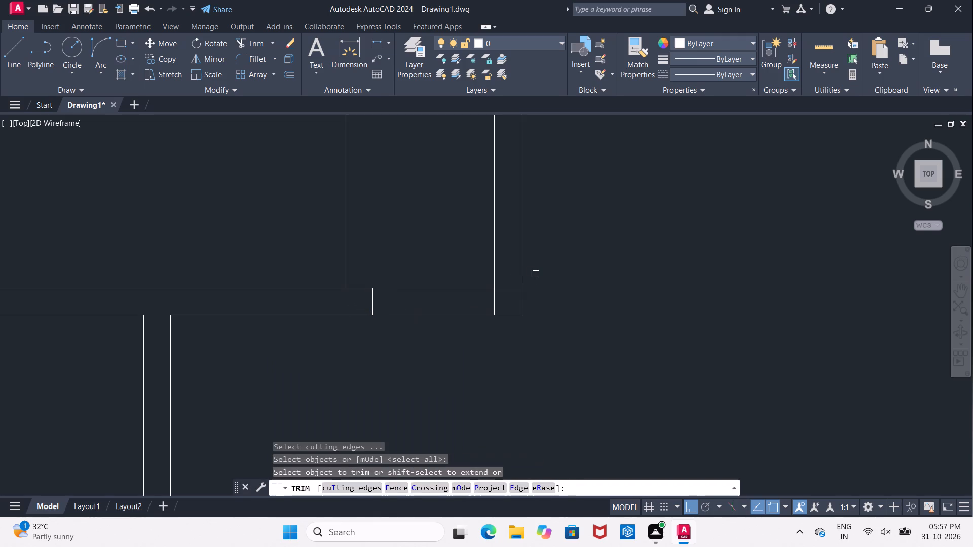
click(497, 300)
click(508, 288)
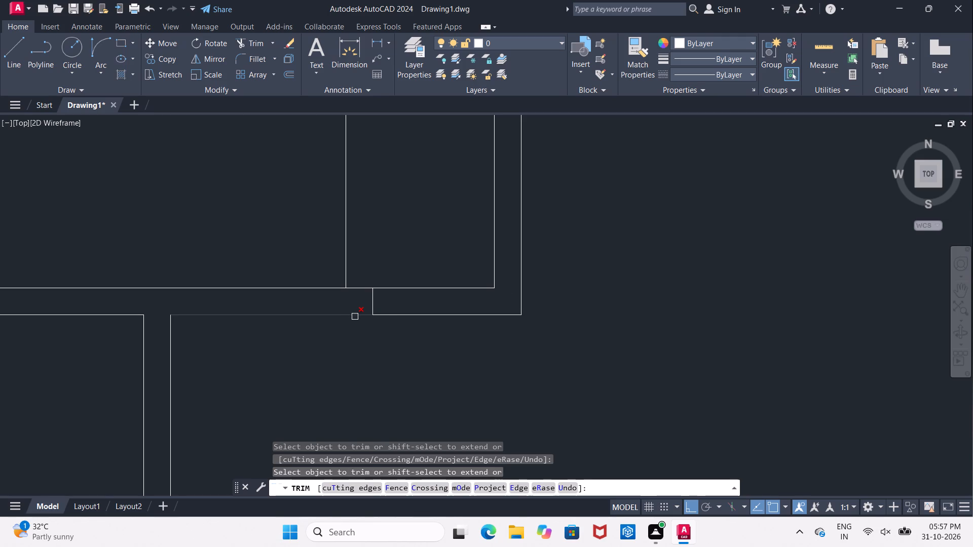
Erase the remaining short vertical piece inside the bottom wall.
key(Escape)
click(372, 299)
key(Delete)
Stretch the upper end of the new wall's inner line straight up about 31', past the building's top wall.
scroll(417, 366, down, 3)
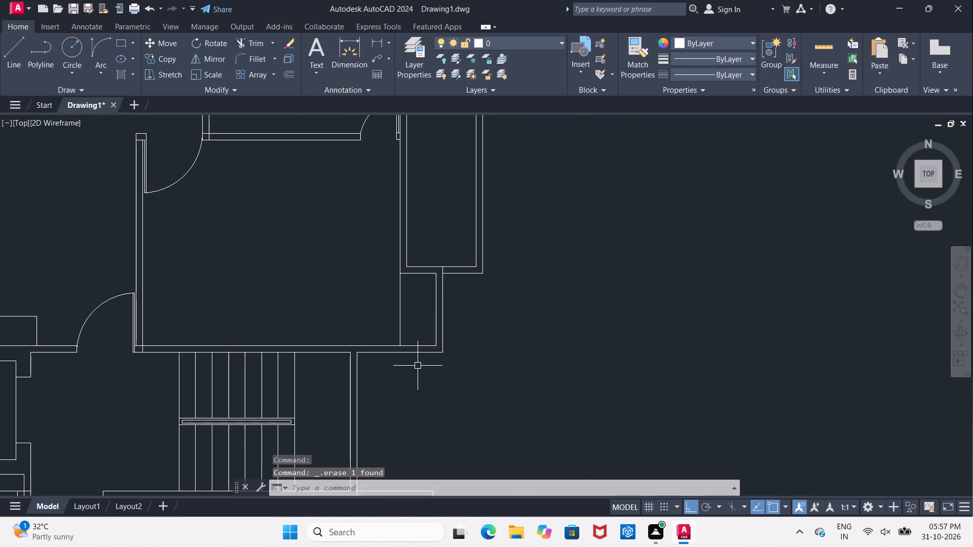
scroll(418, 366, down, 1)
scroll(440, 311, down, 2)
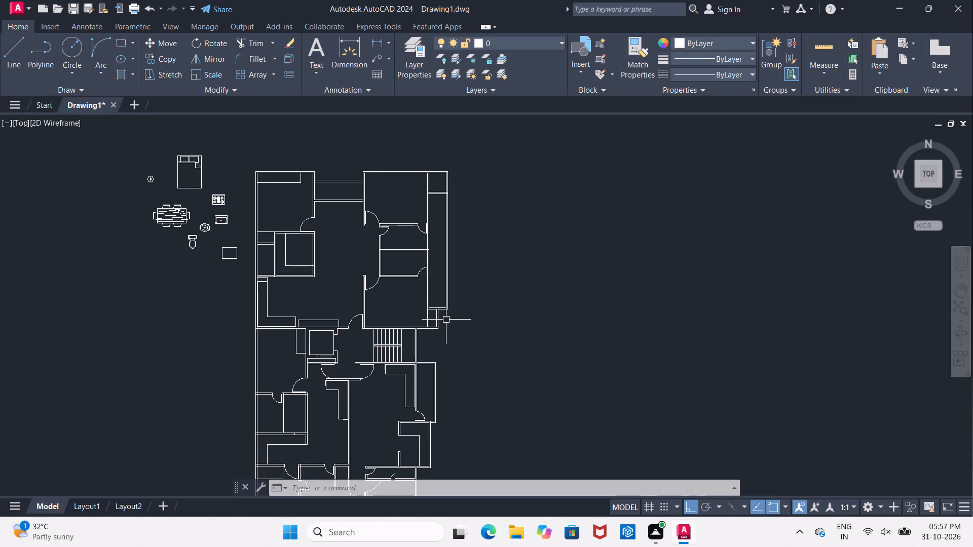
key(Escape)
scroll(444, 317, up, 3)
click(407, 314)
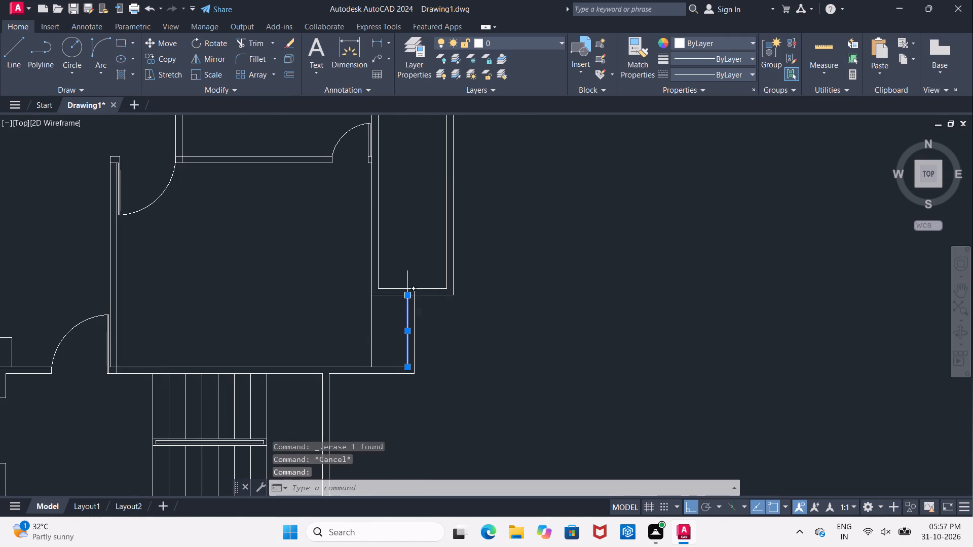
click(407, 294)
middle_drag(411, 191, 409, 534)
scroll(417, 390, down, 4)
scroll(417, 337, up, 2)
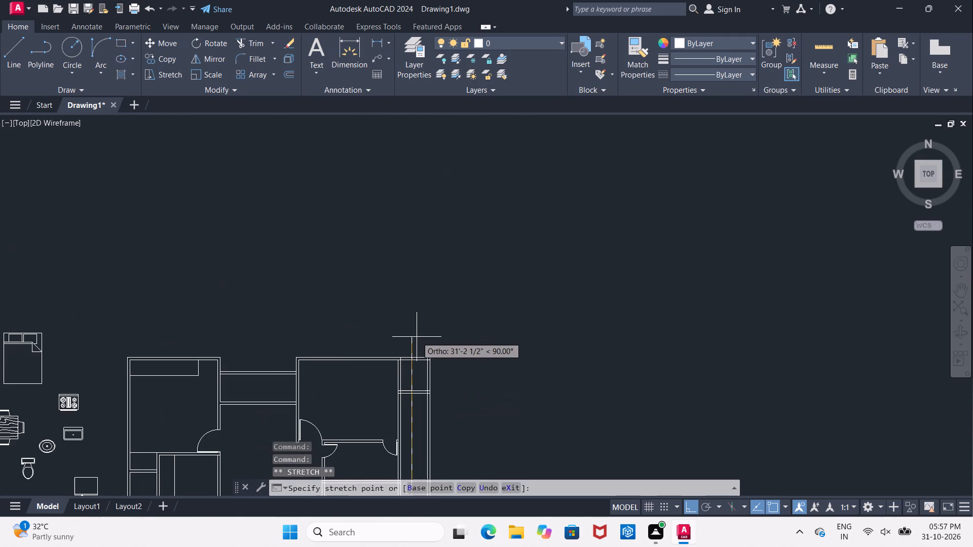
click(417, 334)
Stretch the upper end of the new wall's outer line straight up past the building's top wall.
middle_drag(427, 400, 448, 142)
scroll(435, 332, up, 1)
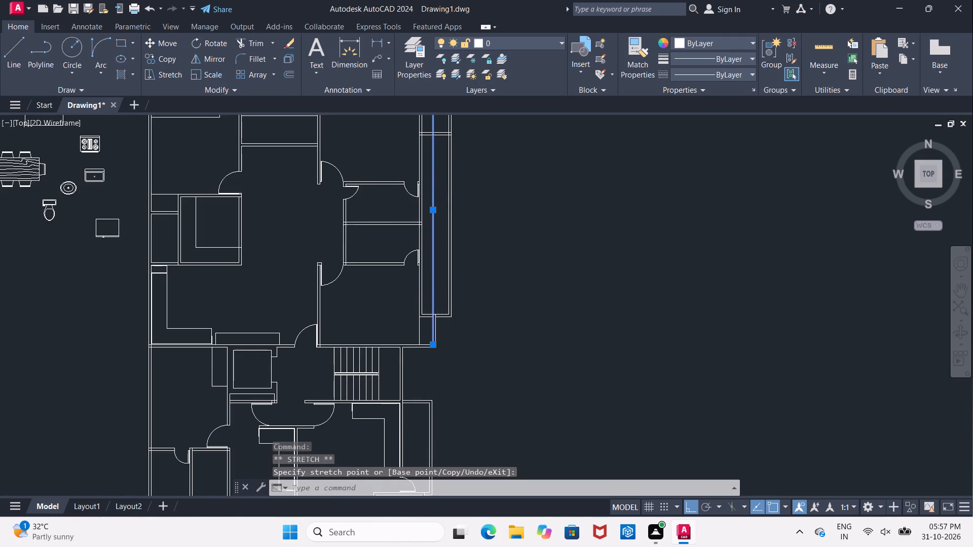
scroll(435, 332, up, 1)
click(435, 319)
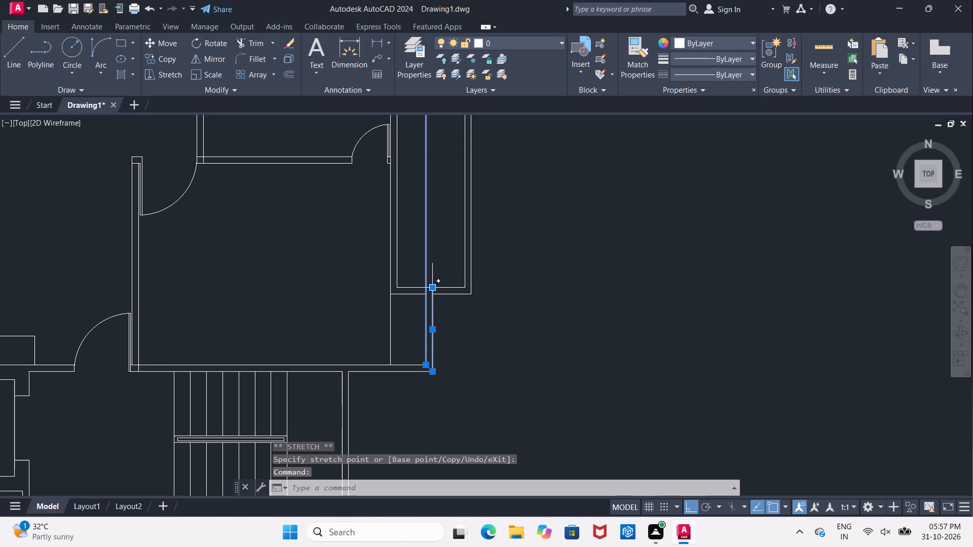
click(433, 285)
middle_drag(432, 200, 443, 402)
middle_drag(449, 238, 449, 381)
middle_drag(448, 243, 450, 358)
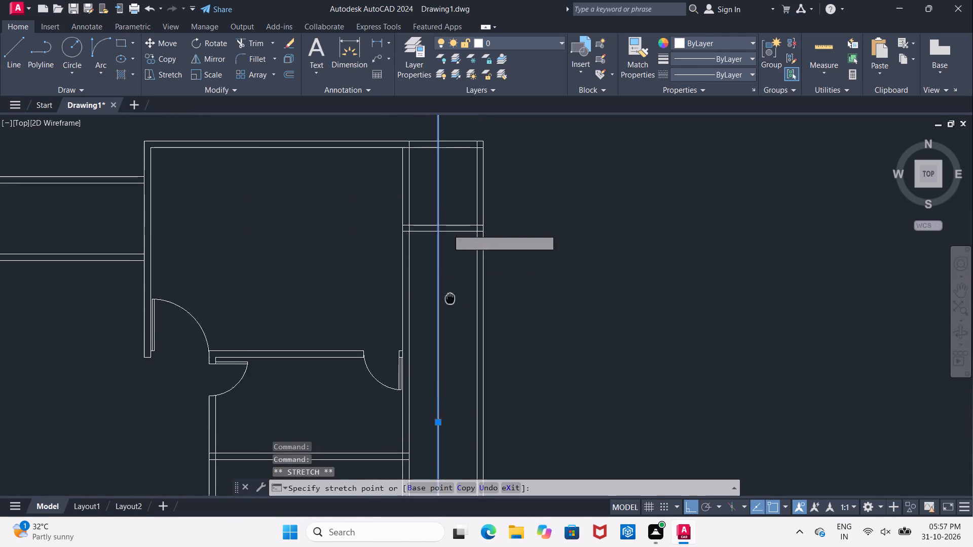
middle_drag(450, 358, 448, 377)
middle_drag(452, 263, 454, 336)
click(458, 252)
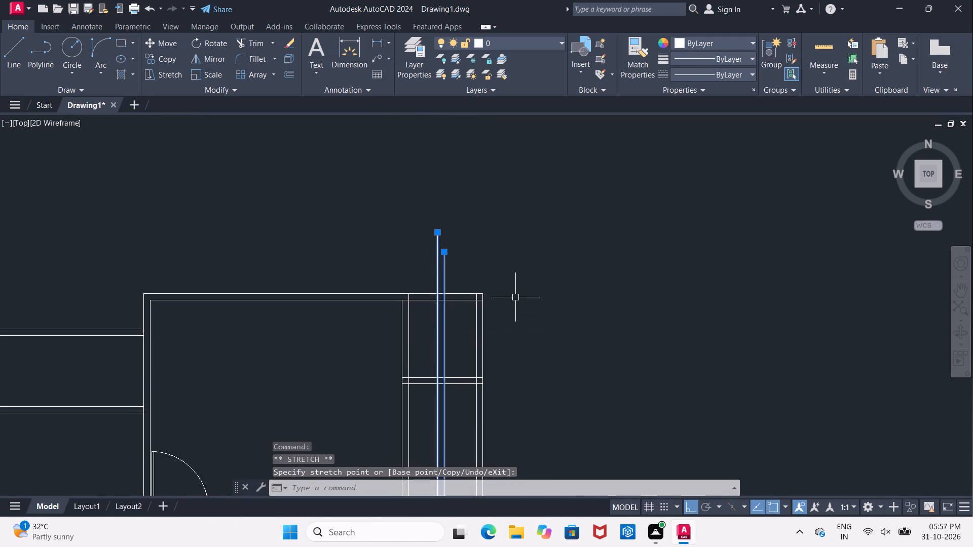
key(Escape)
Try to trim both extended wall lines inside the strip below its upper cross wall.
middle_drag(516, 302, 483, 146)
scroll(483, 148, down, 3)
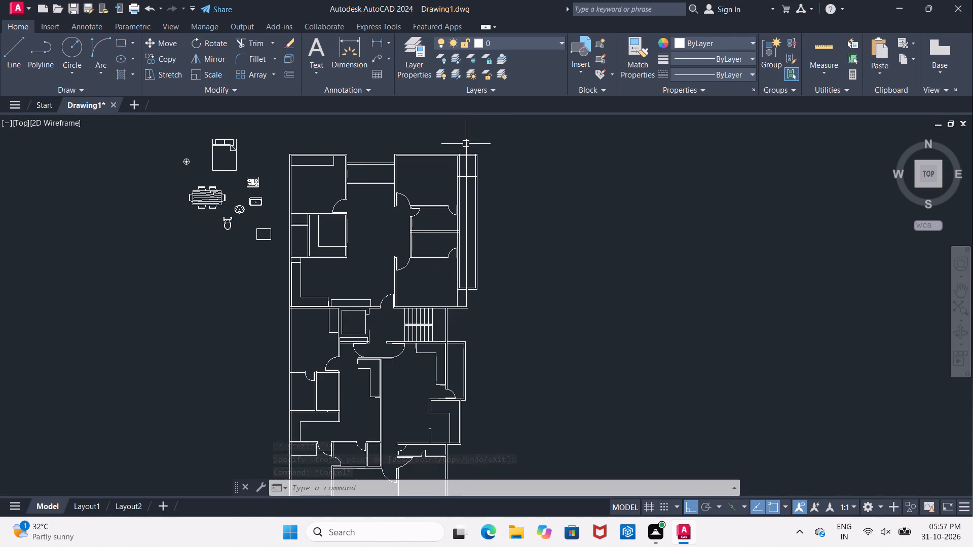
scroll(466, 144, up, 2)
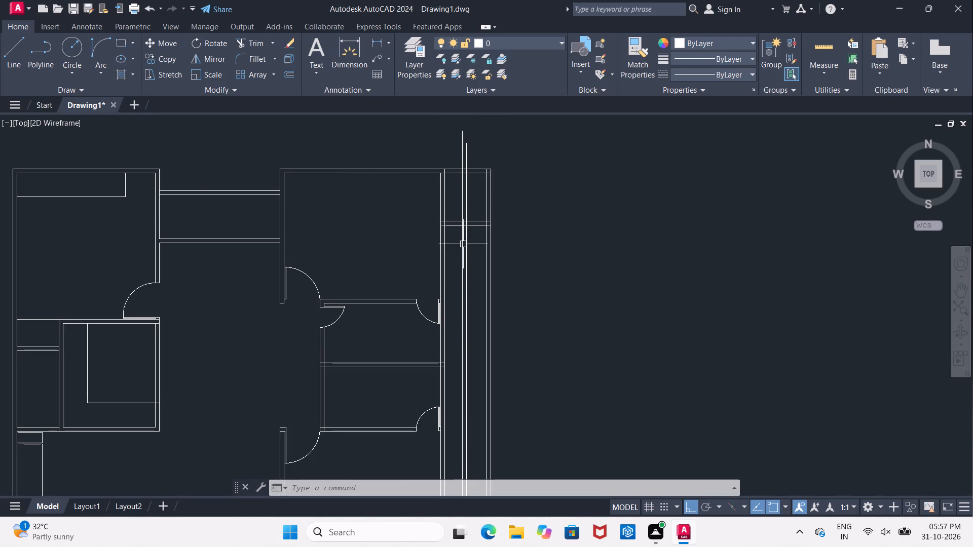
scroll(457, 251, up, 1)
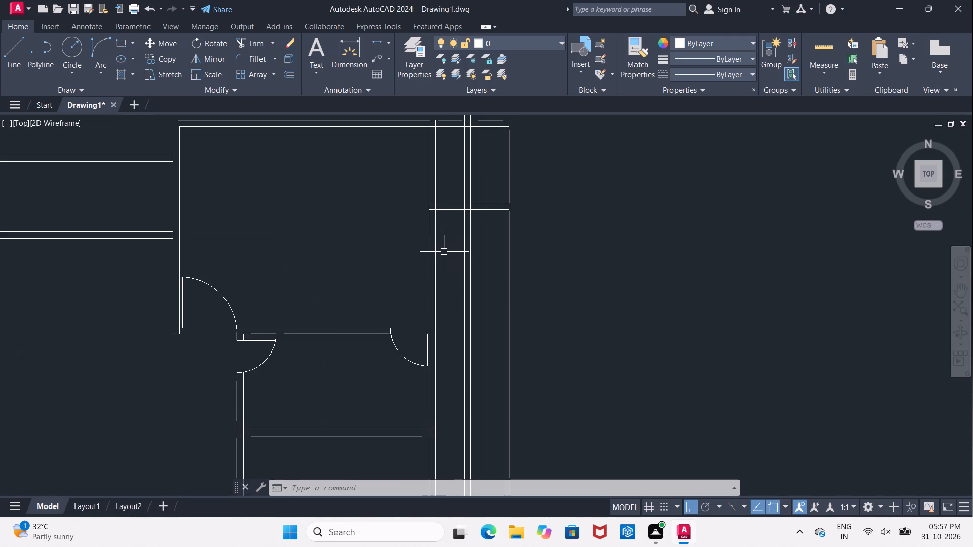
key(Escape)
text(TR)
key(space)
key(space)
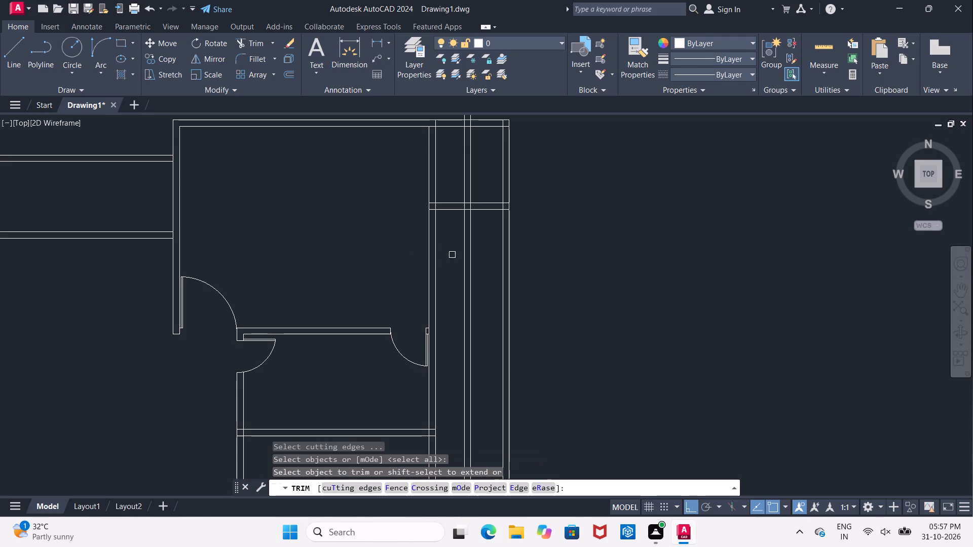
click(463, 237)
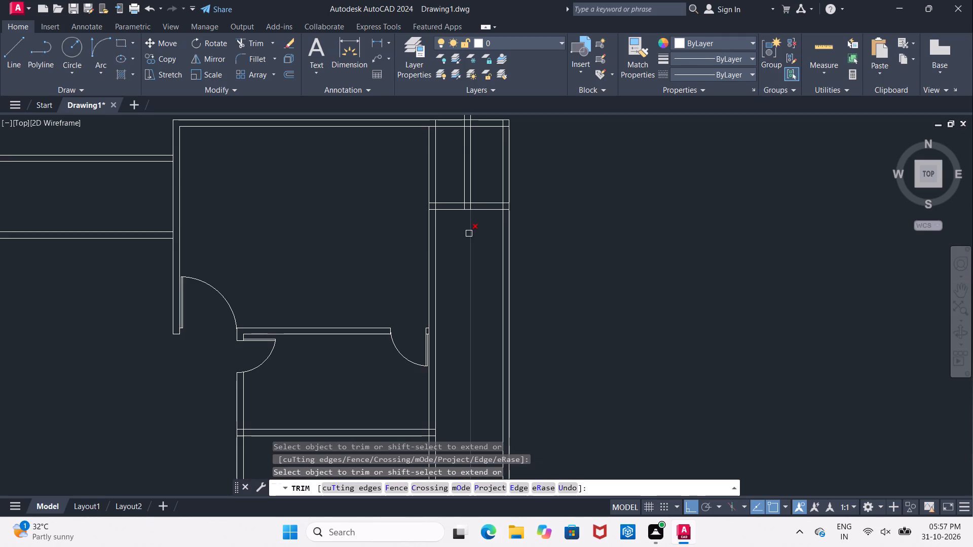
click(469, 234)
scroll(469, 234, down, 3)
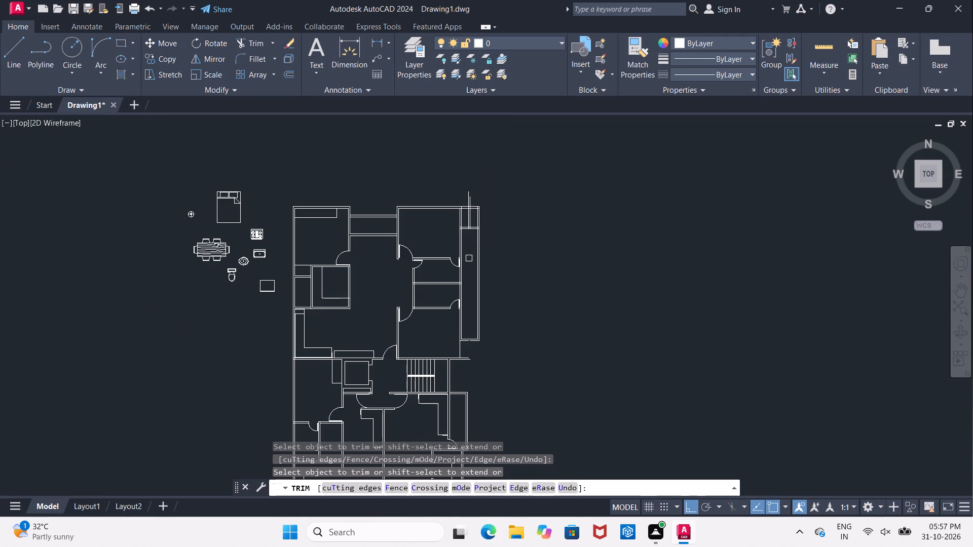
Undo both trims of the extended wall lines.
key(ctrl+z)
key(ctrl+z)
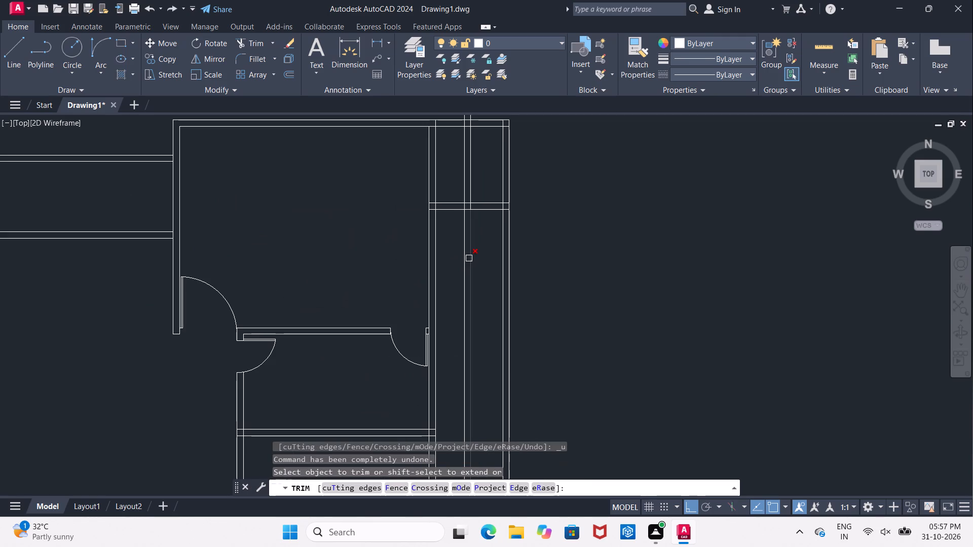
Trim the strip's bottom outer wall line between the strip's left side and the new wall.
scroll(527, 249, down, 2)
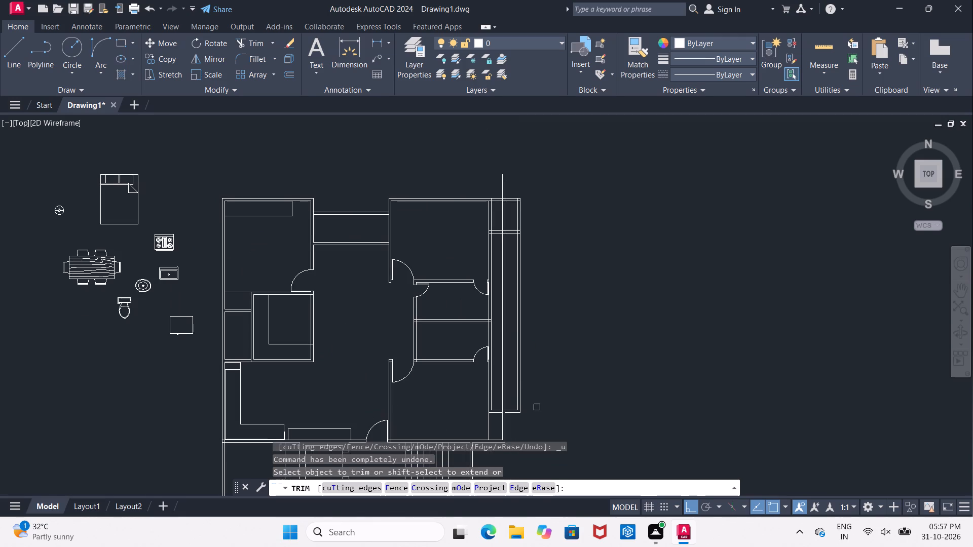
middle_drag(539, 349, 528, 255)
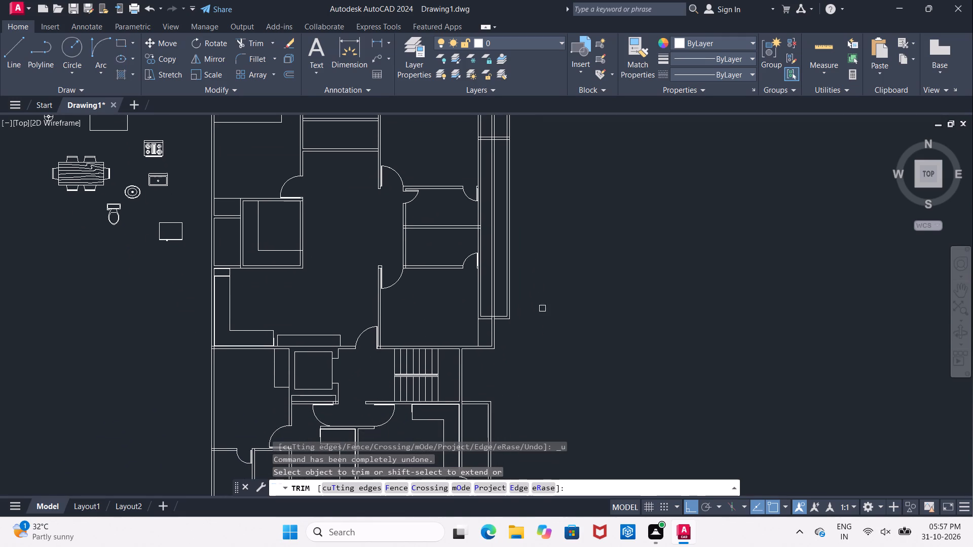
scroll(494, 343, up, 3)
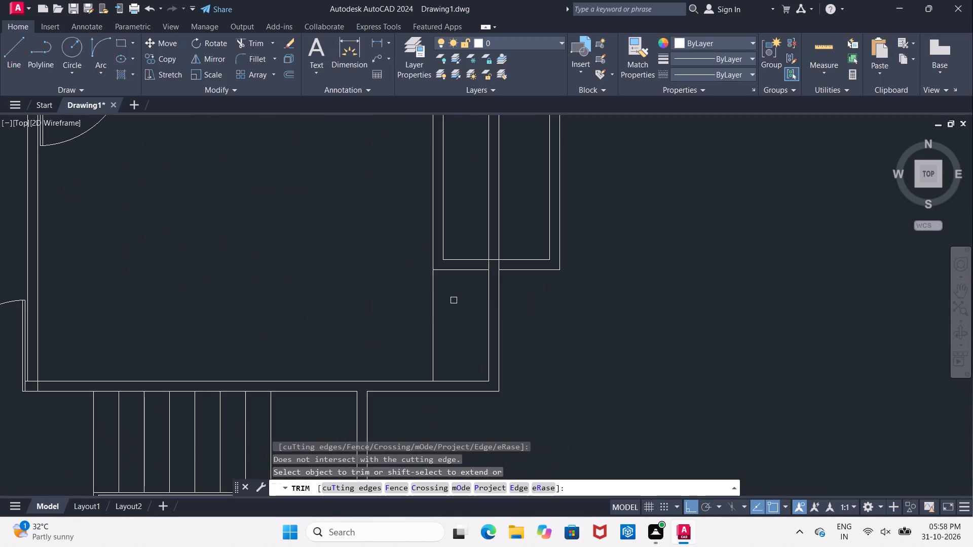
scroll(453, 296, up, 1)
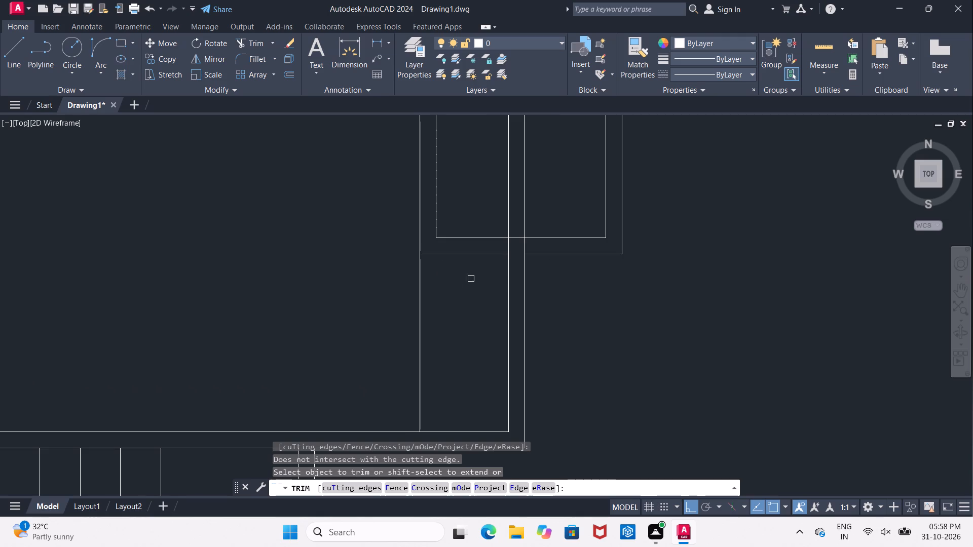
shift+click(483, 252)
Trim the overlapping line pieces where the strip's left wall and the new wall's inner line cross the strip's upper cross wall.
scroll(470, 288, down, 2)
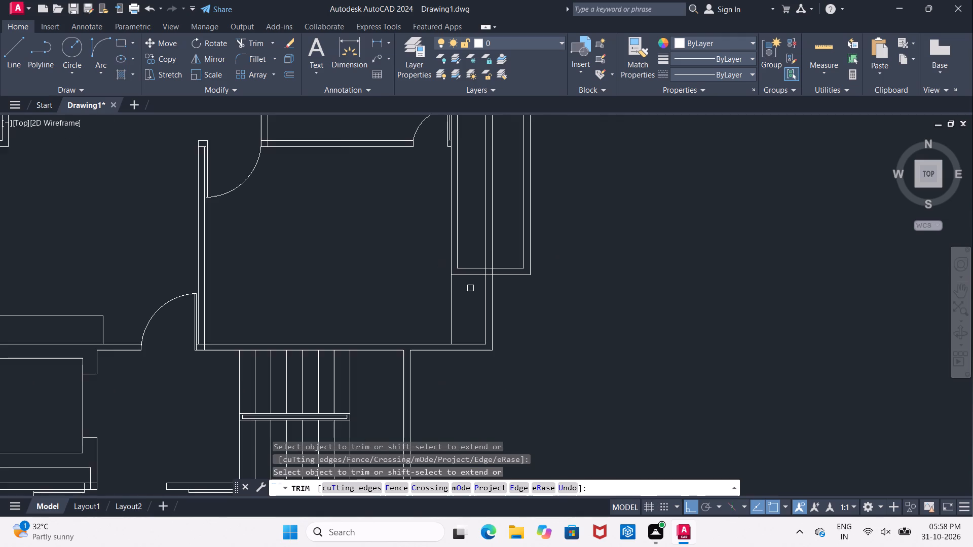
scroll(470, 289, down, 3)
scroll(483, 152, up, 1)
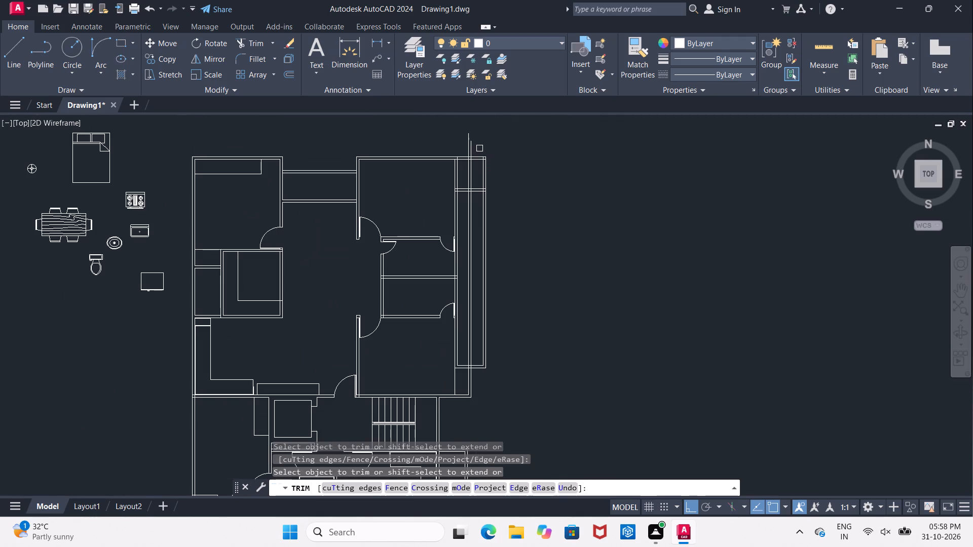
scroll(459, 151, up, 2)
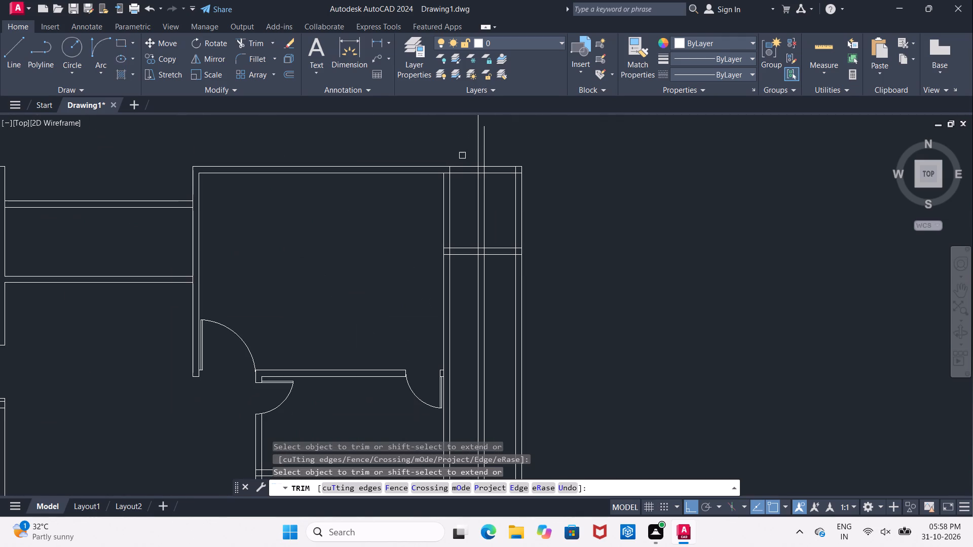
scroll(462, 155, up, 2)
middle_drag(471, 311, 468, 229)
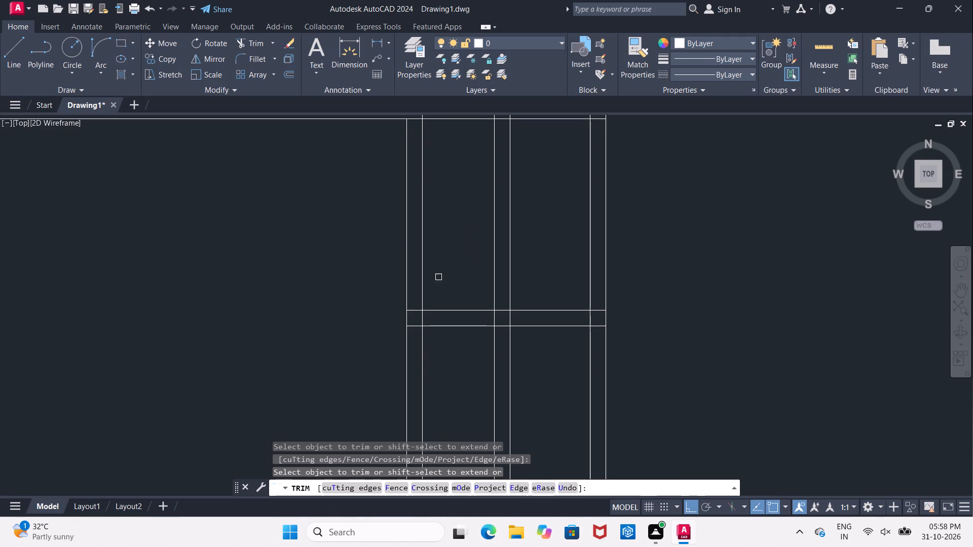
scroll(436, 281, up, 1)
scroll(394, 356, up, 1)
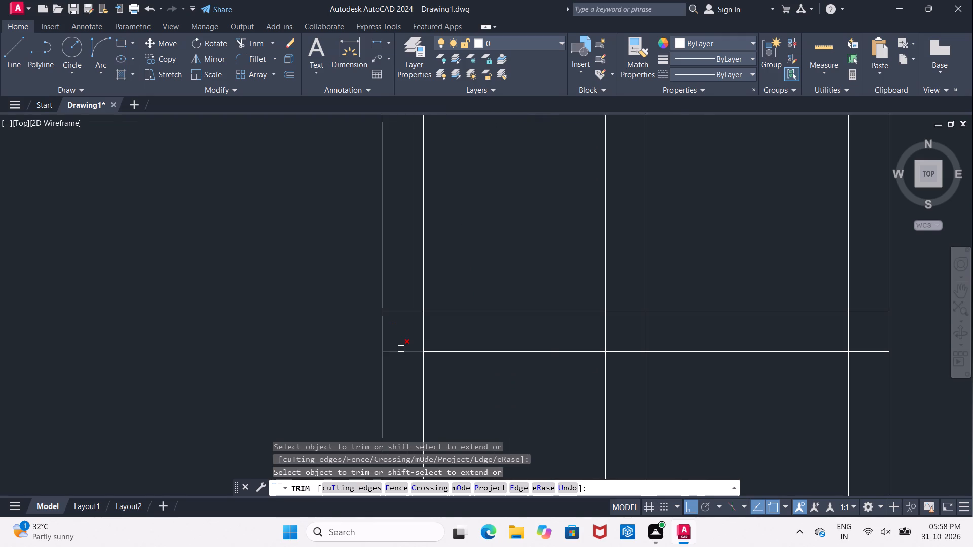
click(401, 350)
click(422, 331)
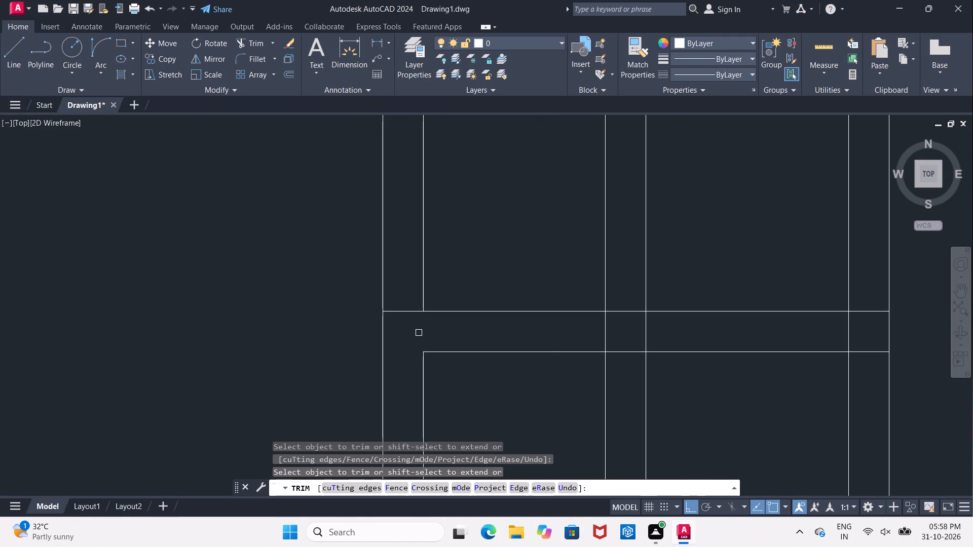
click(604, 334)
click(623, 306)
click(622, 317)
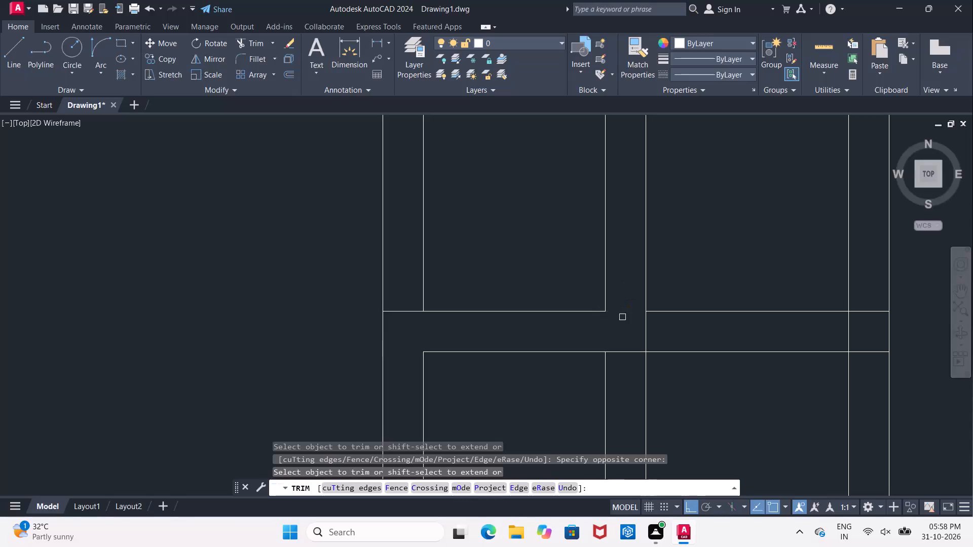
middle_drag(623, 330, 591, 249)
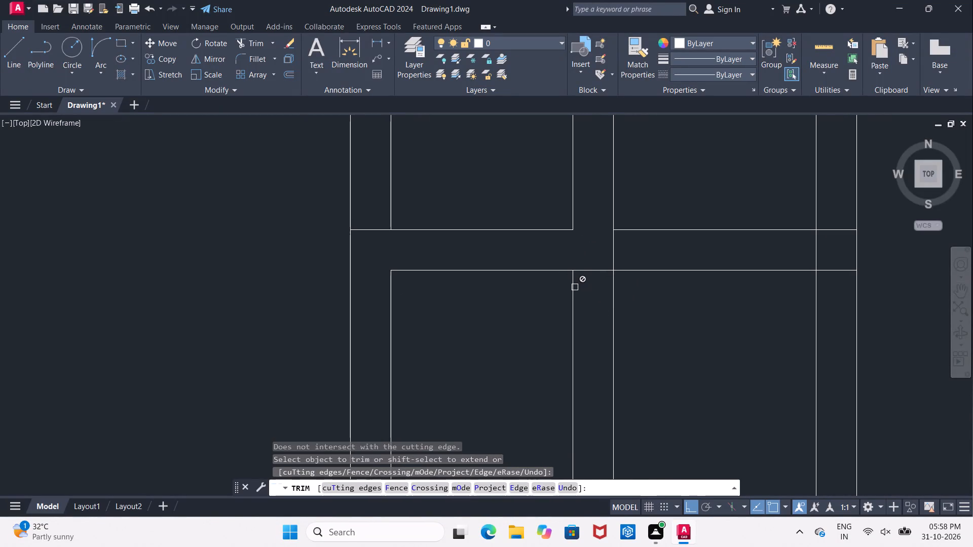
scroll(571, 289, down, 3)
middle_drag(567, 319, 564, 312)
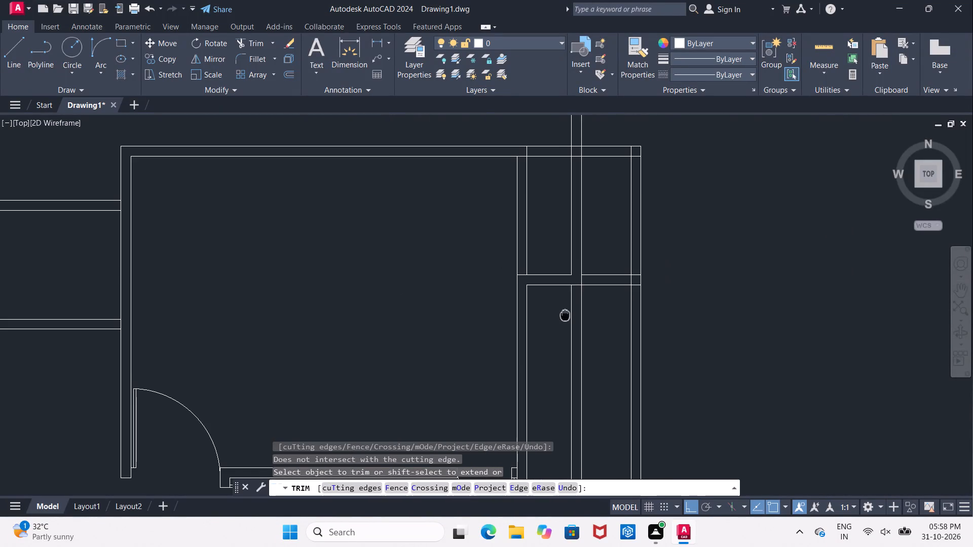
middle_drag(564, 312, 528, 218)
key(Escape)
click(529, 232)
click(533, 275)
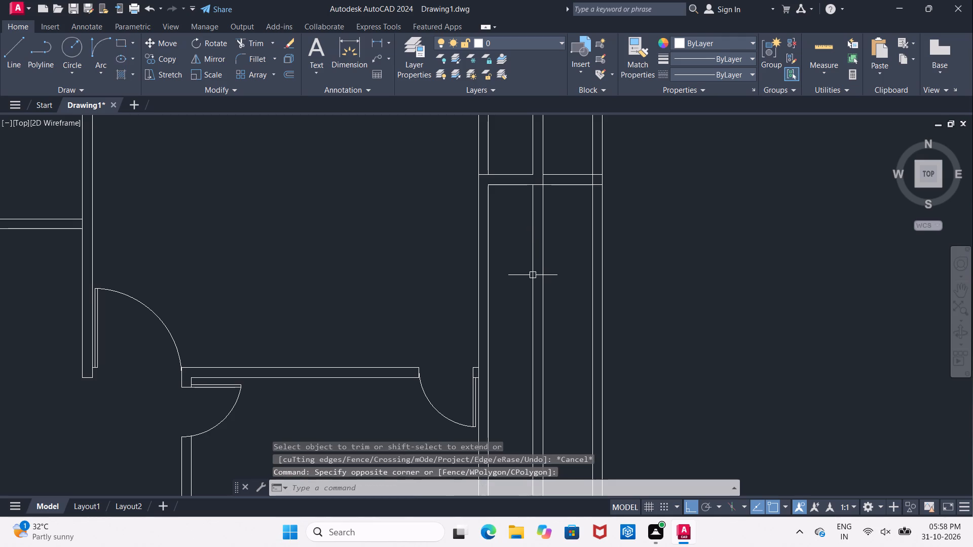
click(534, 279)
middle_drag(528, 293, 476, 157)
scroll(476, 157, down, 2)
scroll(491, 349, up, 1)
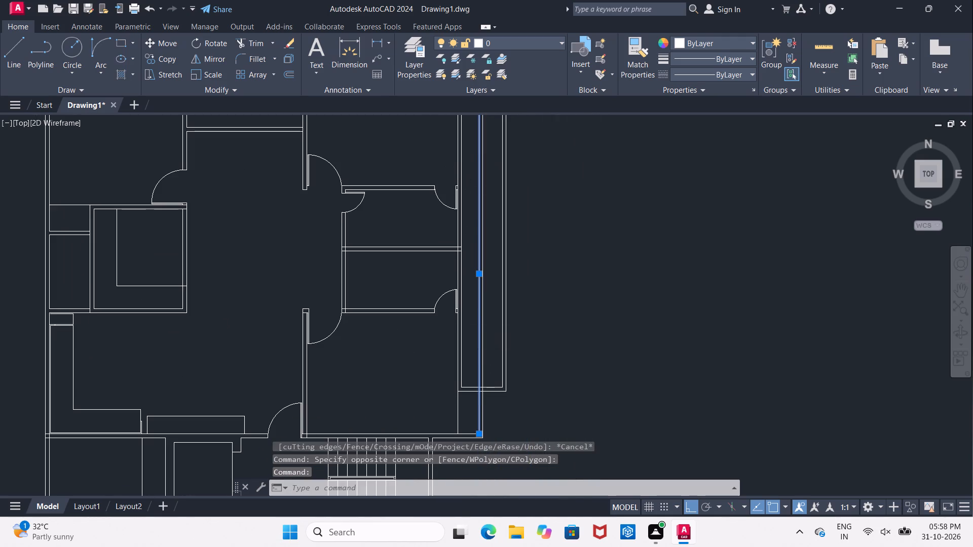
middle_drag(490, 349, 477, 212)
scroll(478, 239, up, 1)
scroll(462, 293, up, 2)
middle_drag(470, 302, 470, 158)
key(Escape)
Trim both new wall lines where they pass through the thickness of the strip's bottom wall.
text(TR)
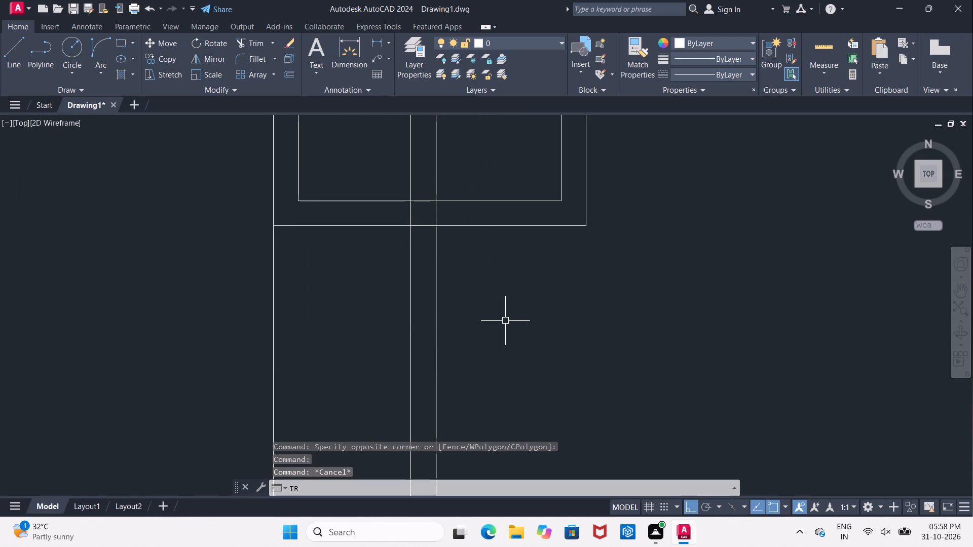
key(space)
key(space)
scroll(443, 299, down, 2)
scroll(486, 299, down, 1)
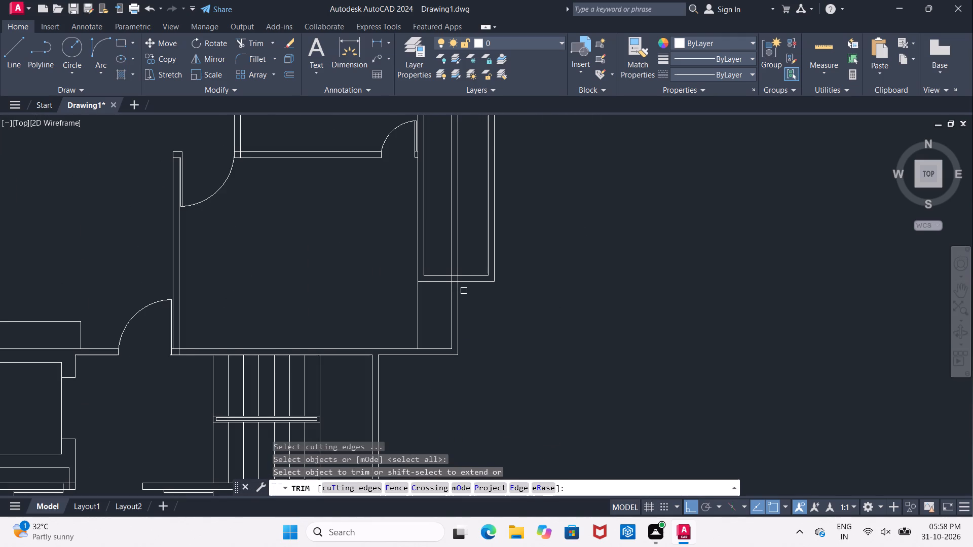
scroll(448, 283, up, 2)
click(452, 271)
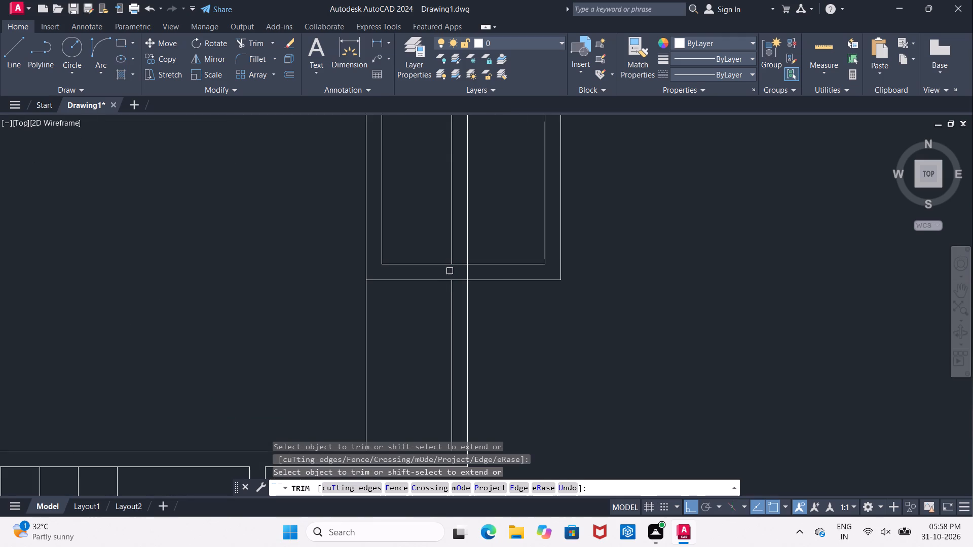
click(466, 271)
Trim the new wall's outer line within the thickness of the strip's upper cross wall.
scroll(445, 235, down, 3)
middle_drag(439, 192, 453, 326)
scroll(452, 325, down, 1)
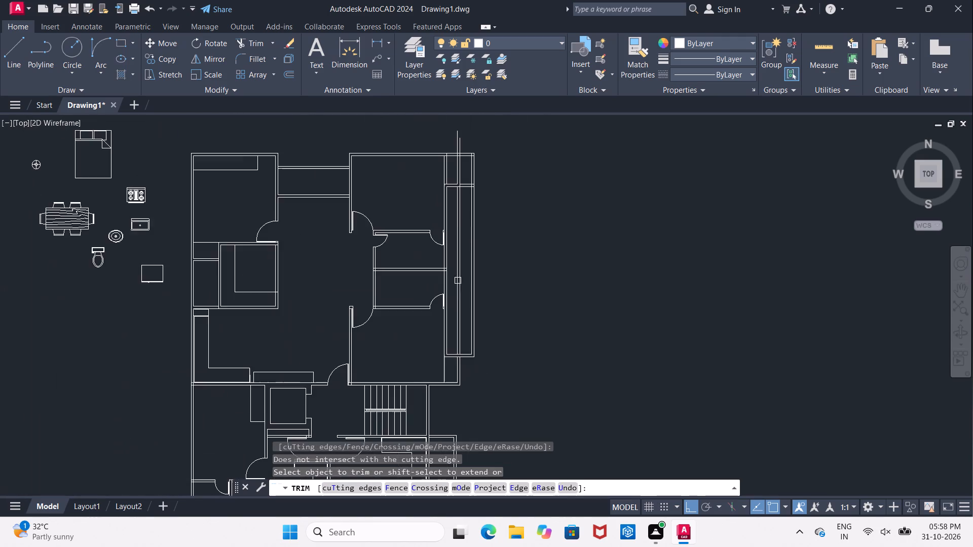
middle_drag(461, 243, 458, 284)
scroll(446, 189, up, 1)
scroll(468, 252, up, 4)
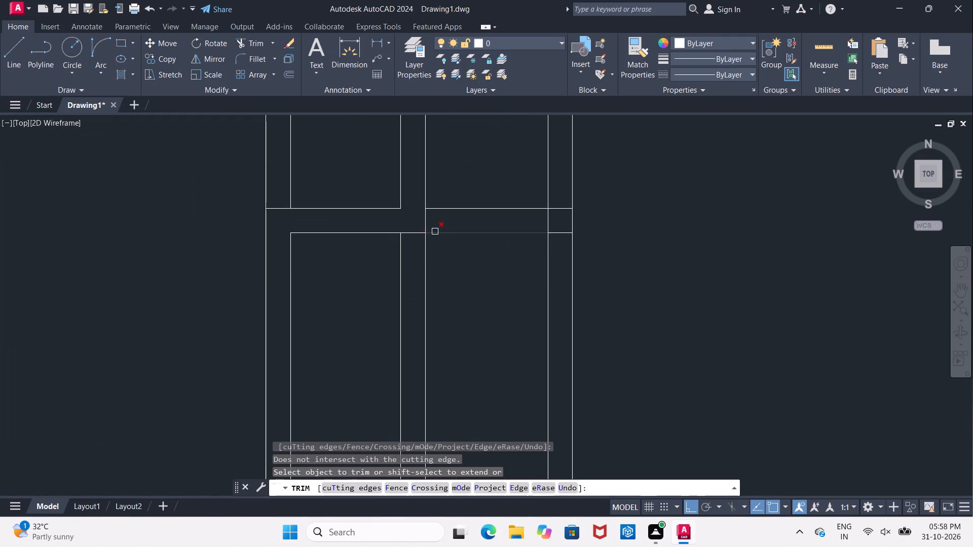
click(425, 225)
key(Escape)
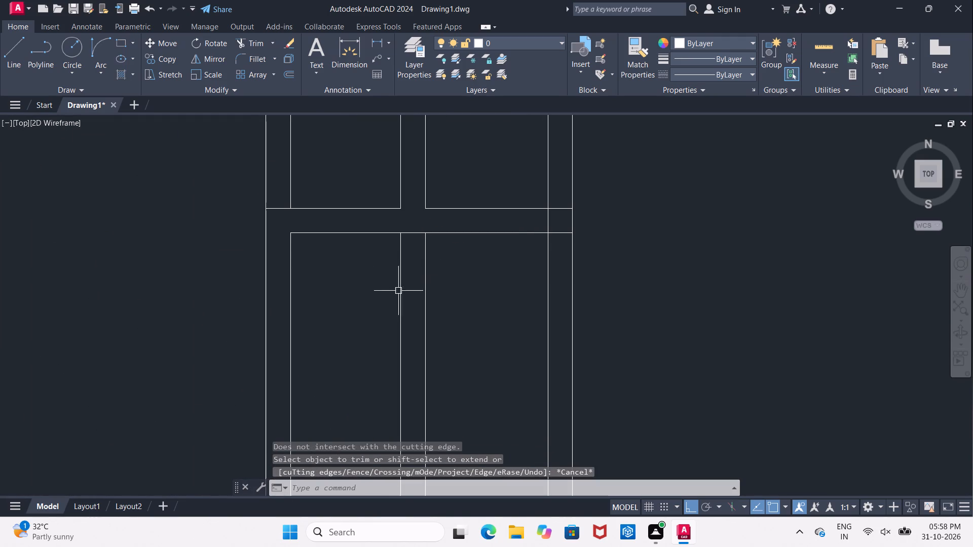
Erase the two new wall line segments inside the strip between its upper cross wall and bottom wall.
click(399, 284)
click(425, 294)
key(Delete)
Extend the new wall's upper outer line down to the lower line of the strip's upper cross wall.
scroll(438, 301, down, 3)
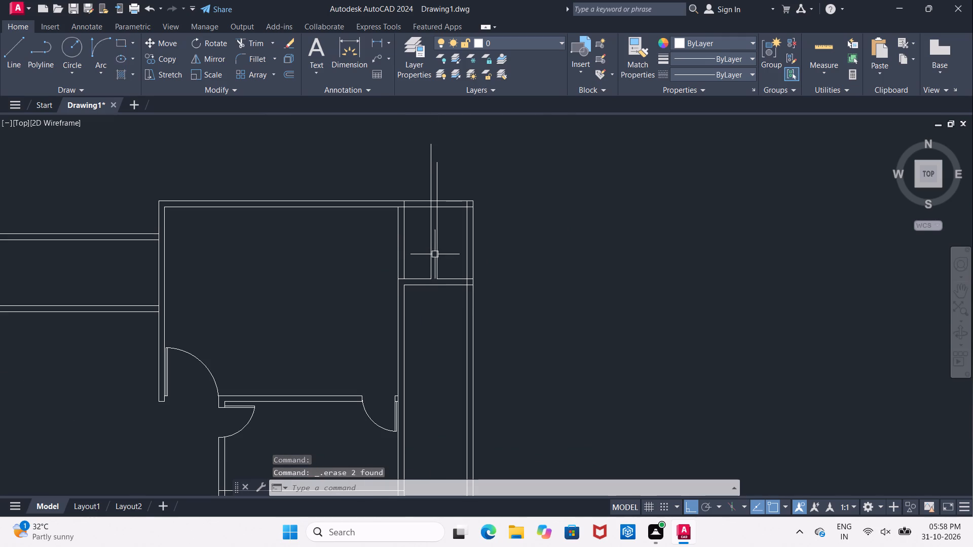
scroll(453, 315, up, 1)
key(Escape)
key(e)
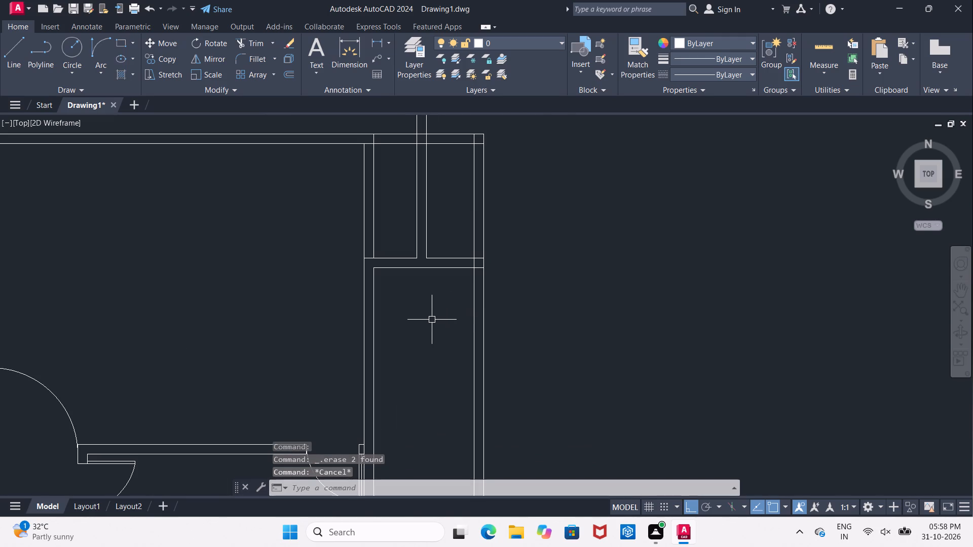
key(x)
key(space)
key(space)
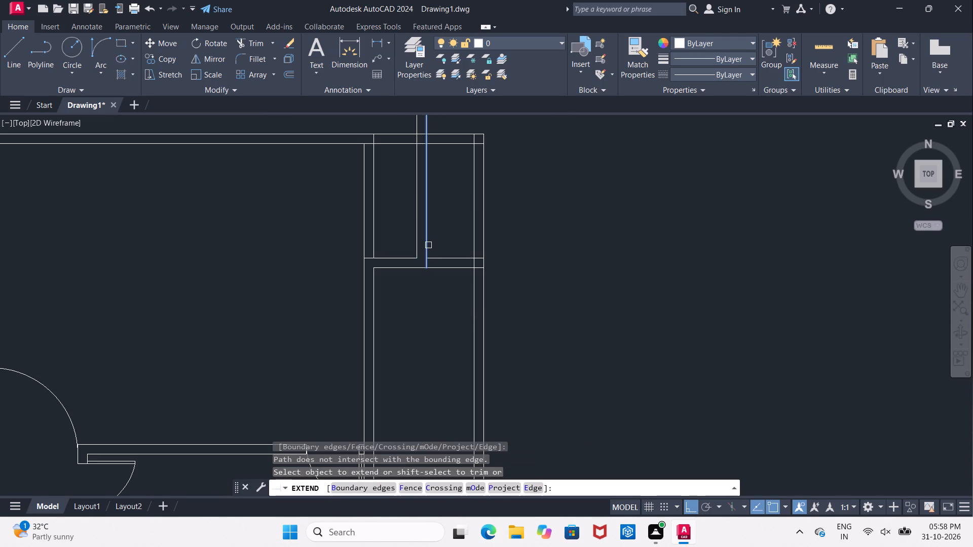
click(427, 241)
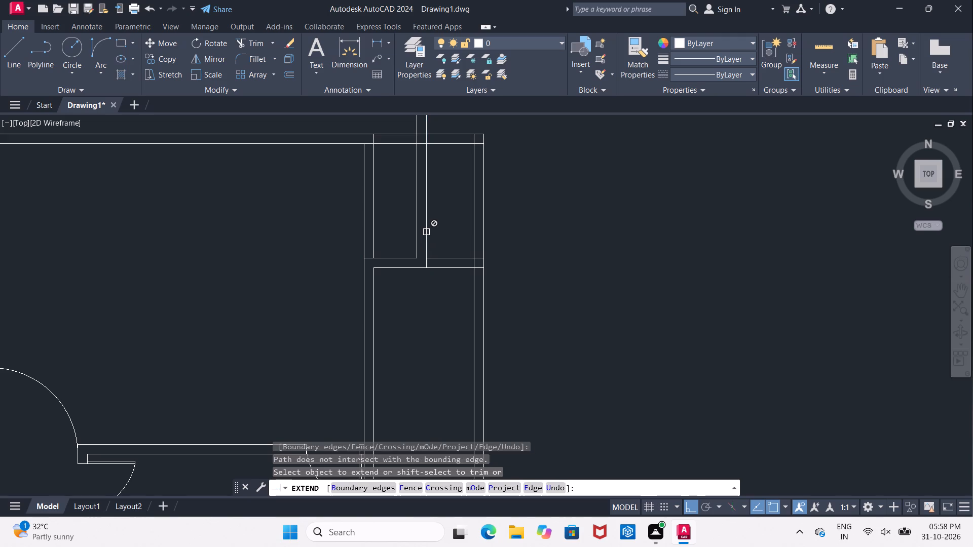
Extend the outer line of the new wall below the strip up to the strip's bottom inner line.
scroll(426, 232, down, 4)
scroll(426, 351, up, 4)
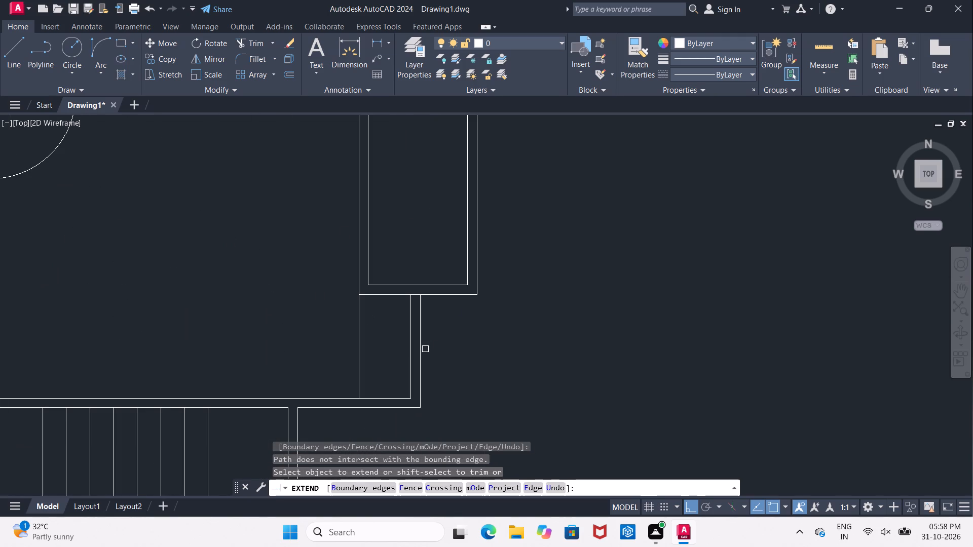
click(418, 333)
scroll(399, 209, down, 3)
middle_drag(411, 187, 432, 333)
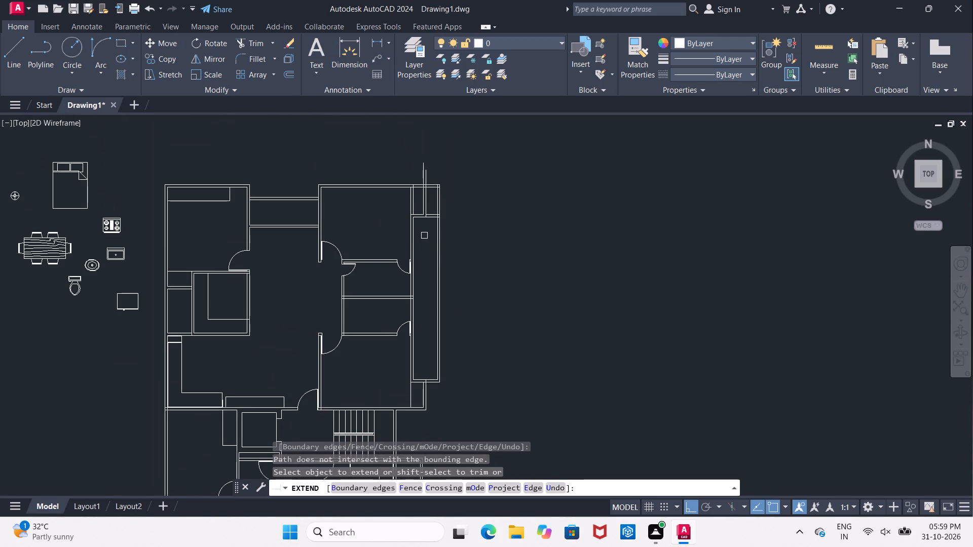
key(Escape)
Trim off both new wall line ends that project above the building's top wall.
text(TR)
key(space)
key(space)
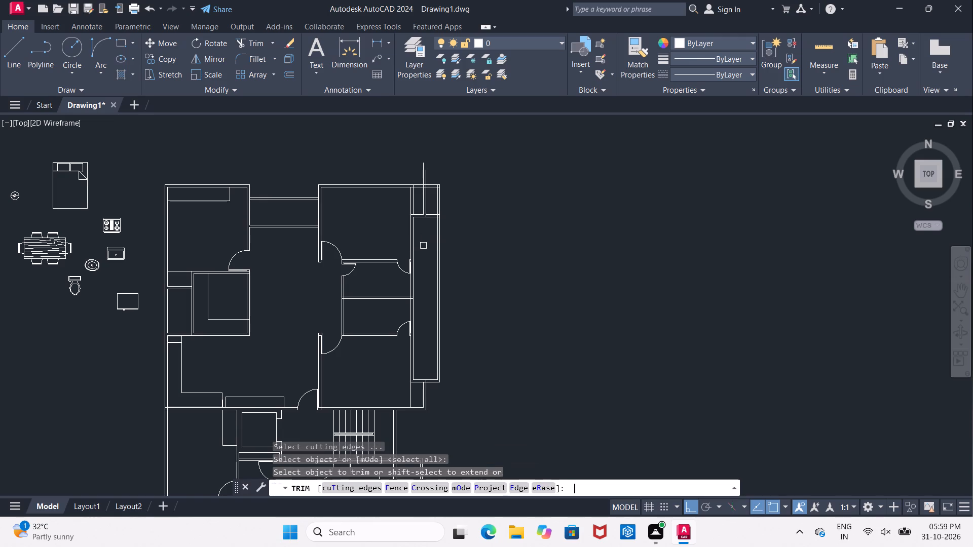
scroll(426, 173, up, 3)
click(384, 171)
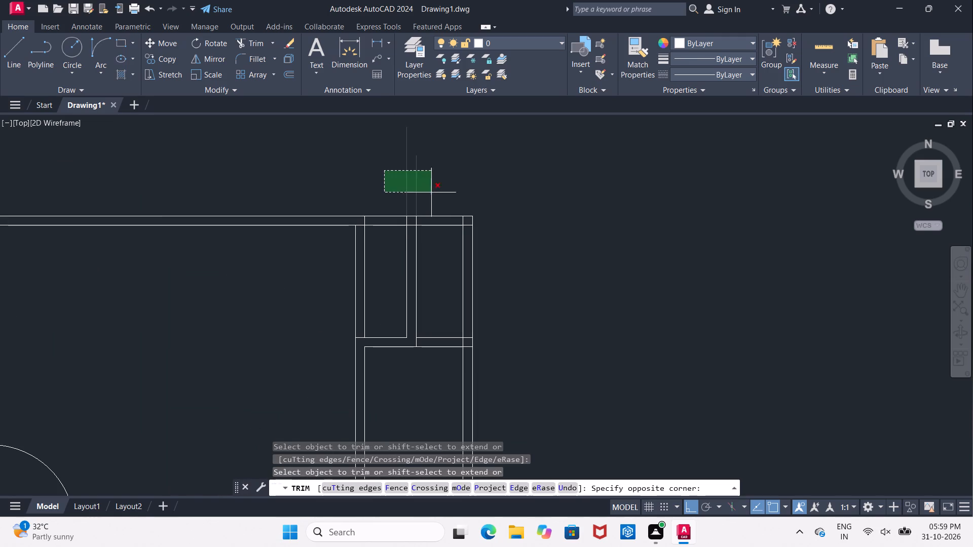
click(436, 194)
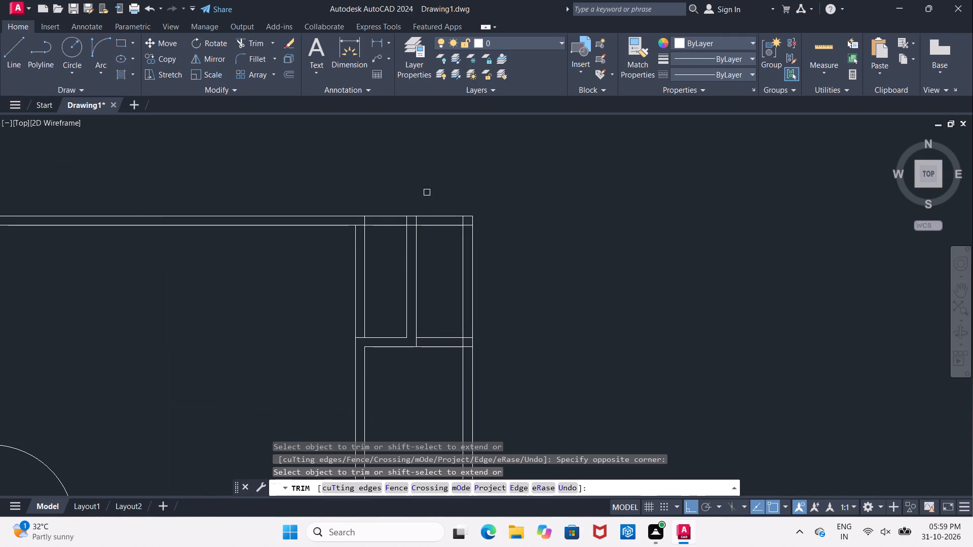
Remove the right line of the strip's left wall above the upper cross wall, including its stub within the top wall.
click(366, 271)
key(Escape)
click(363, 221)
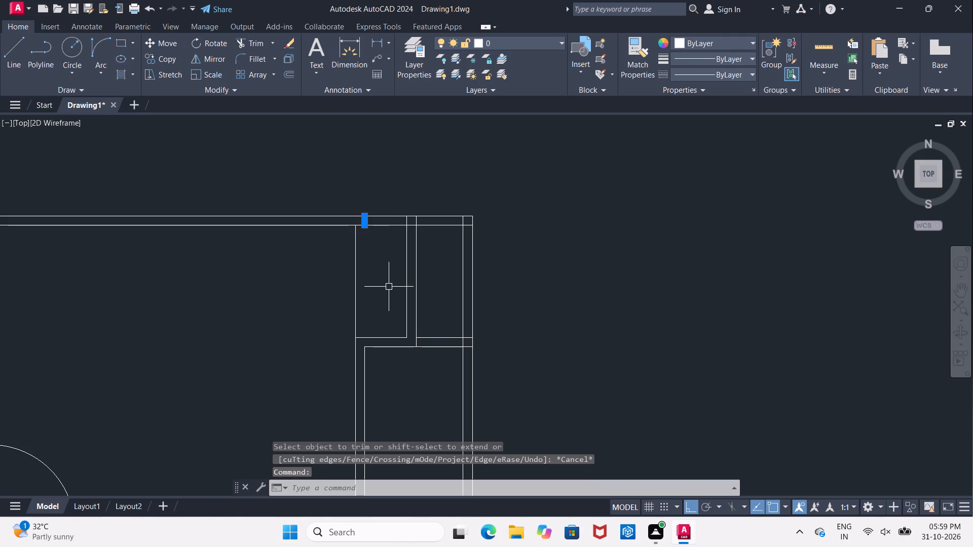
key(Delete)
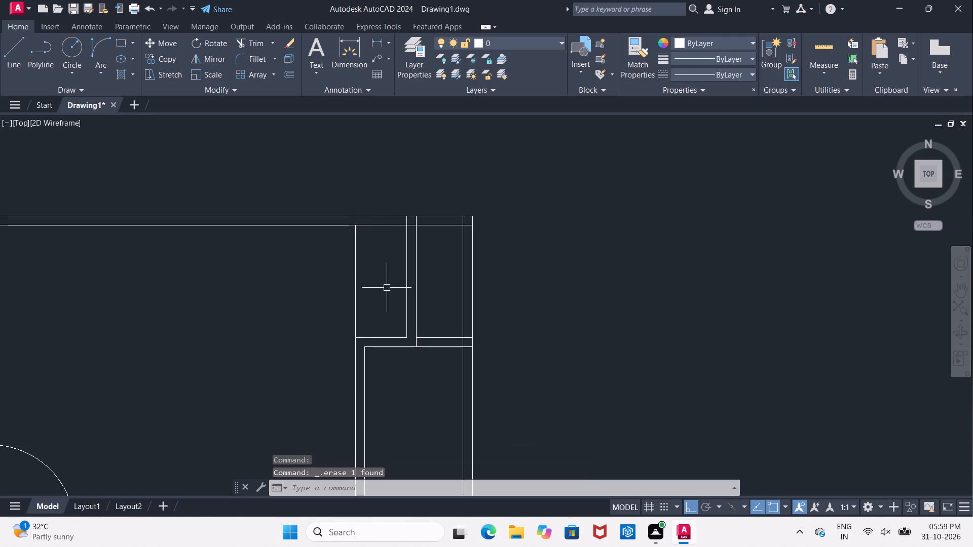
Trim away the building's top wall right of the new wall and the strip's outer wall above its upper cross wall.
text(TR)
key(space)
key(space)
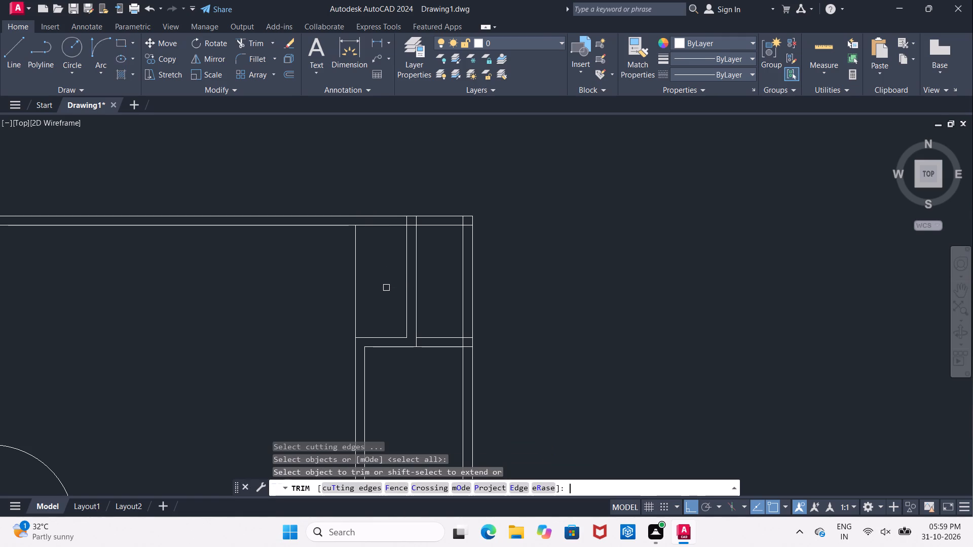
drag(429, 196, 433, 223)
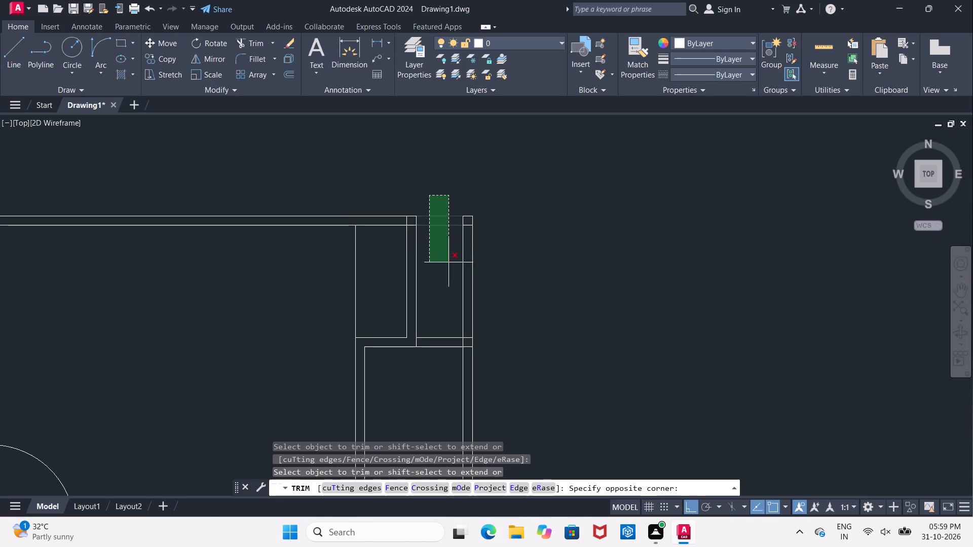
click(489, 291)
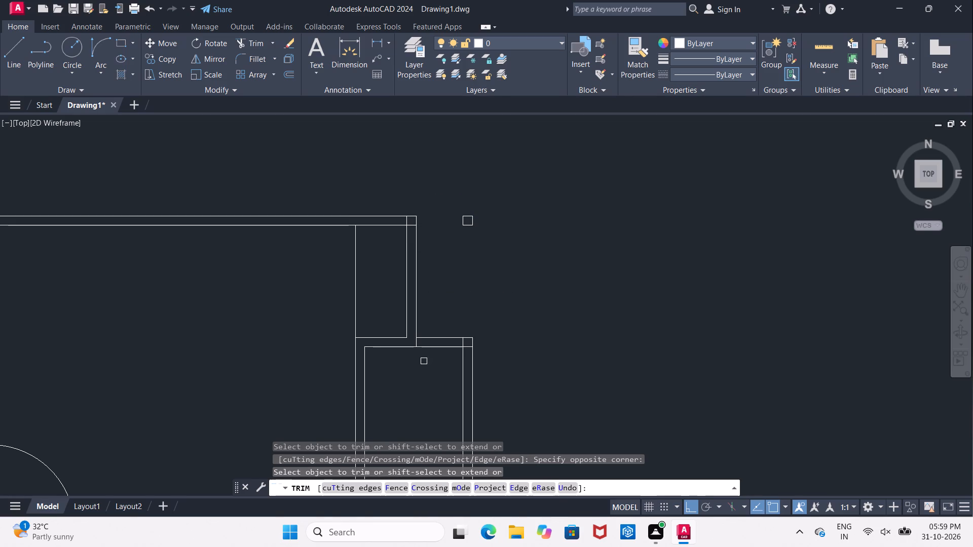
Trim the crossing inner line ends at the strip's top-right corner and at the new wall's top-right corner.
scroll(469, 365, up, 2)
click(463, 324)
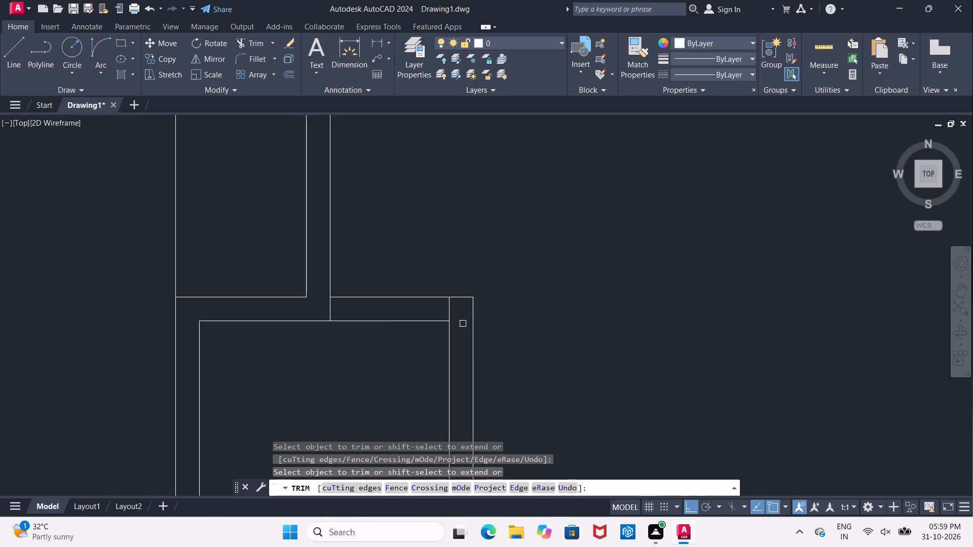
click(452, 311)
scroll(452, 312, down, 3)
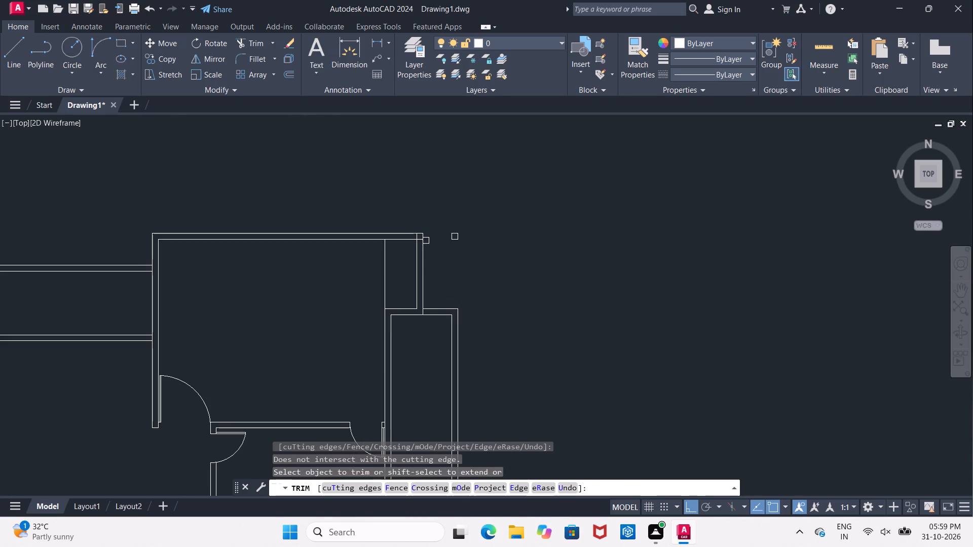
scroll(403, 230, up, 3)
click(426, 244)
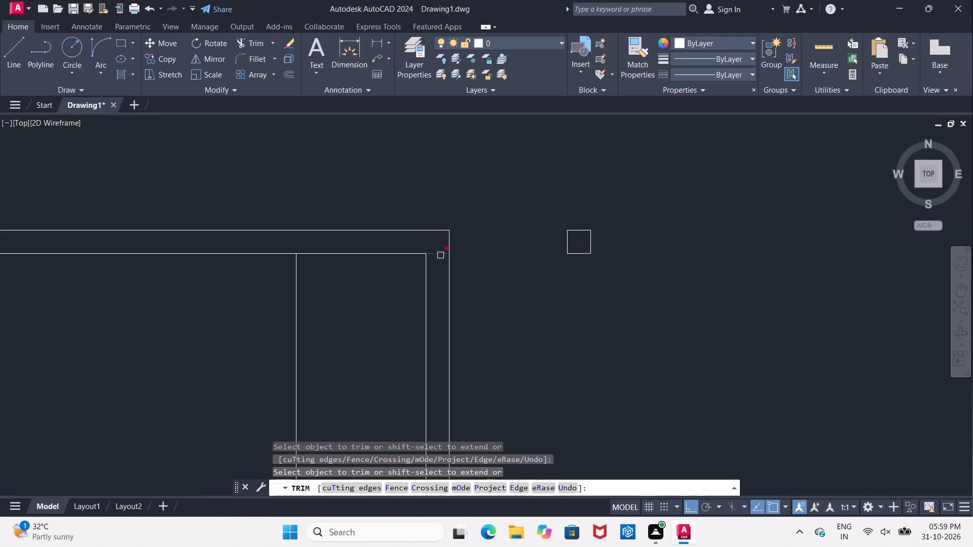
click(440, 255)
key(Escape)
Erase the isolated square of leftover wall lines beyond the new wall's top corner.
drag(516, 207, 532, 223)
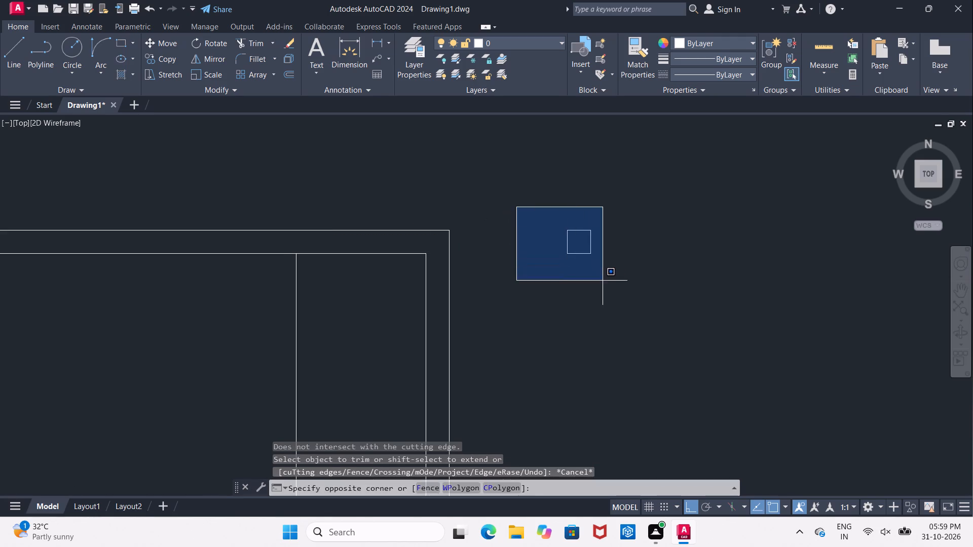
click(618, 283)
key(Delete)
Trim the crossing lines where the partition between the two small rooms meets the strip's left wall.
scroll(603, 280, down, 5)
middle_drag(607, 319, 545, 247)
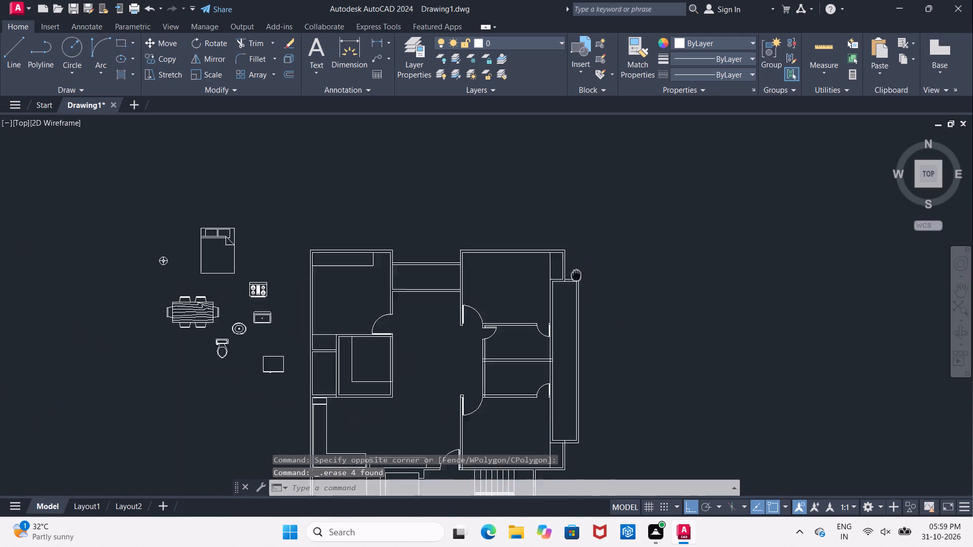
middle_drag(545, 247, 511, 219)
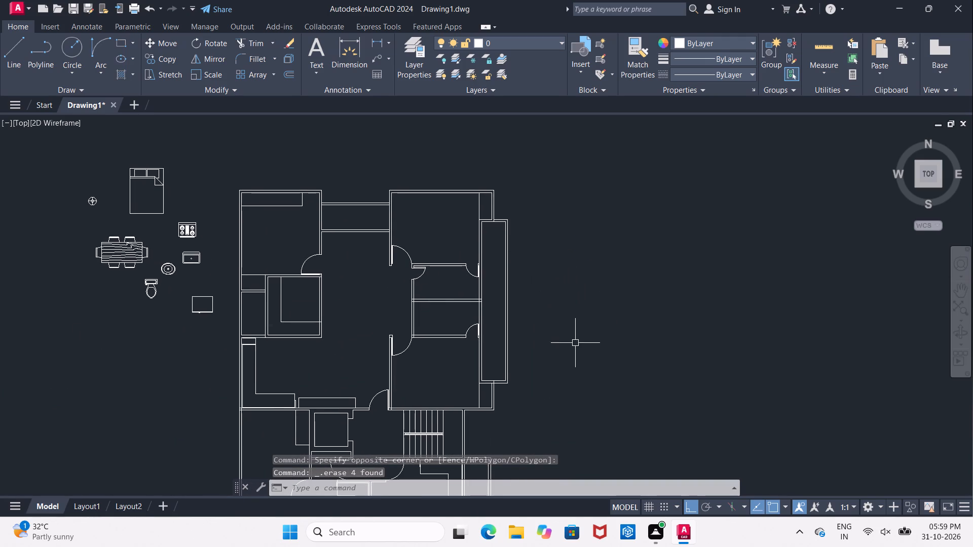
middle_click(575, 342)
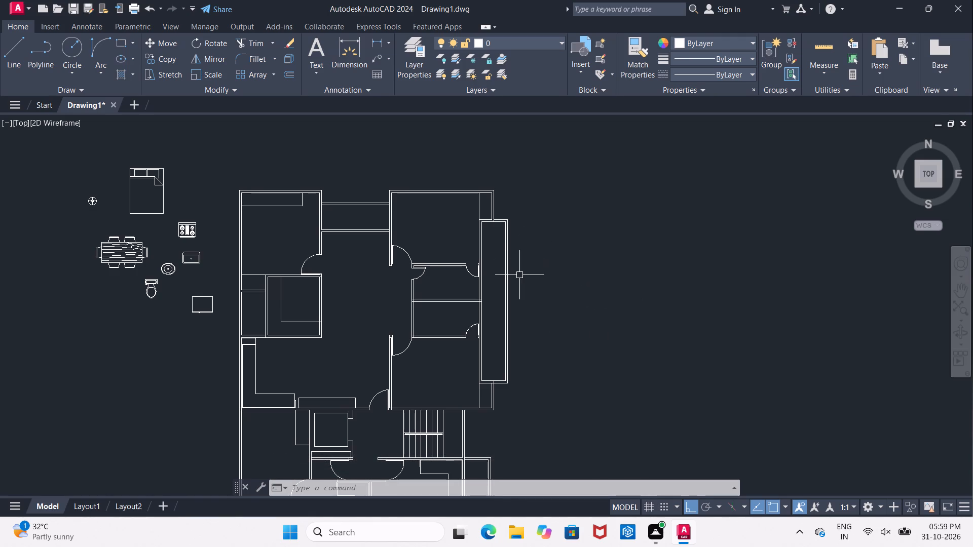
scroll(478, 271, up, 4)
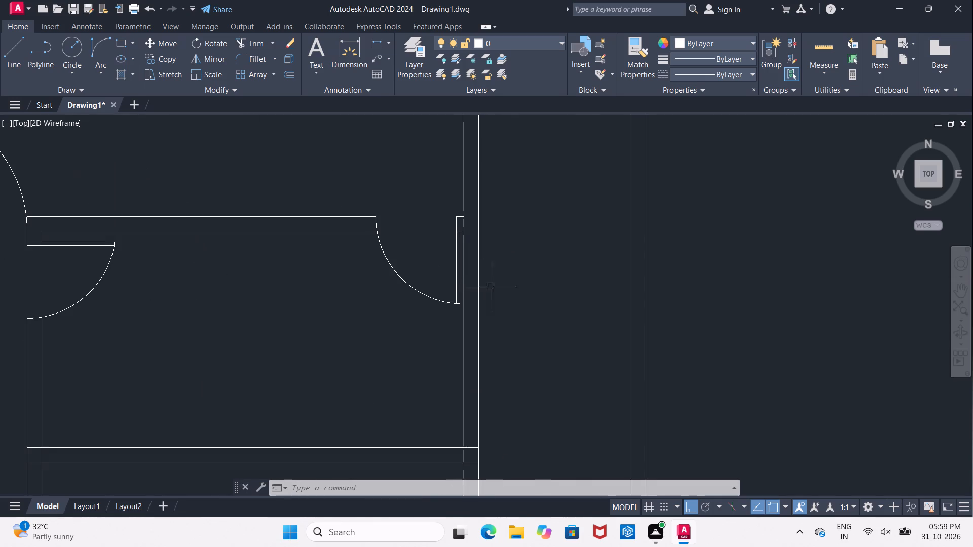
middle_drag(491, 288, 506, 227)
key(Escape)
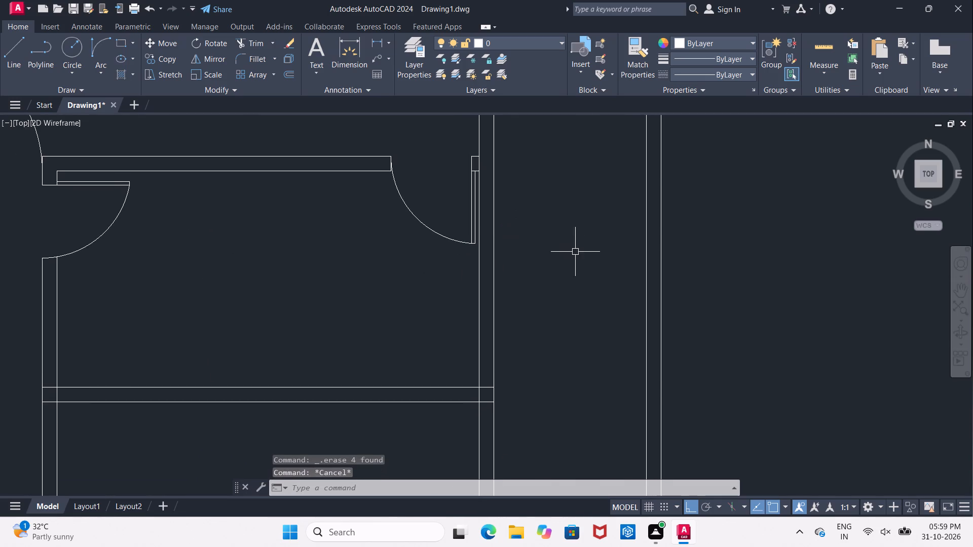
key(t)
key(r)
key(space)
key(space)
scroll(555, 257, down, 2)
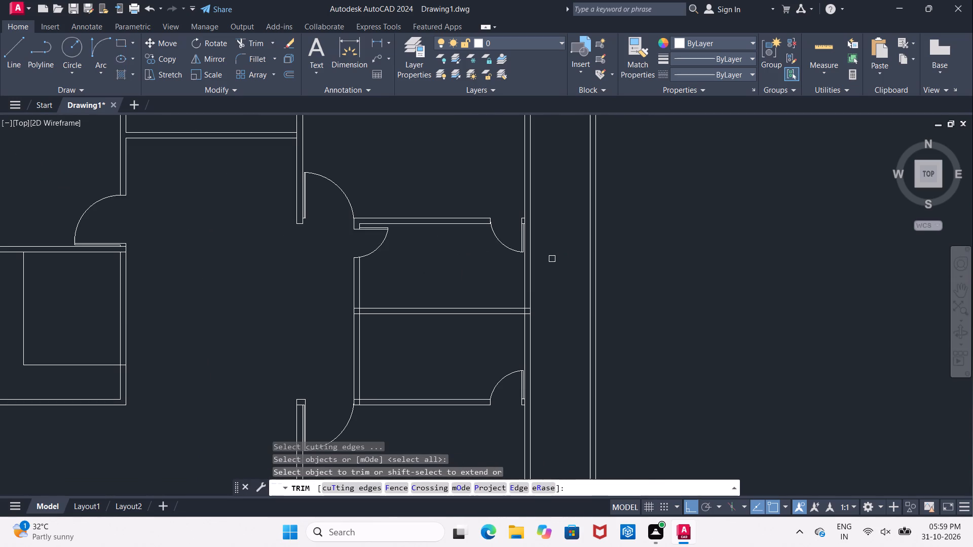
scroll(528, 314, up, 3)
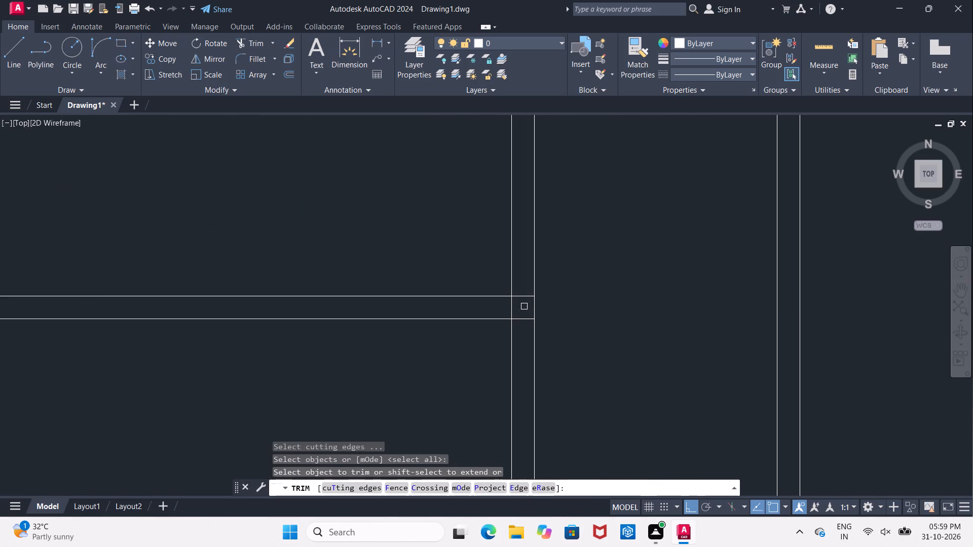
click(523, 319)
click(523, 285)
click(527, 304)
click(512, 305)
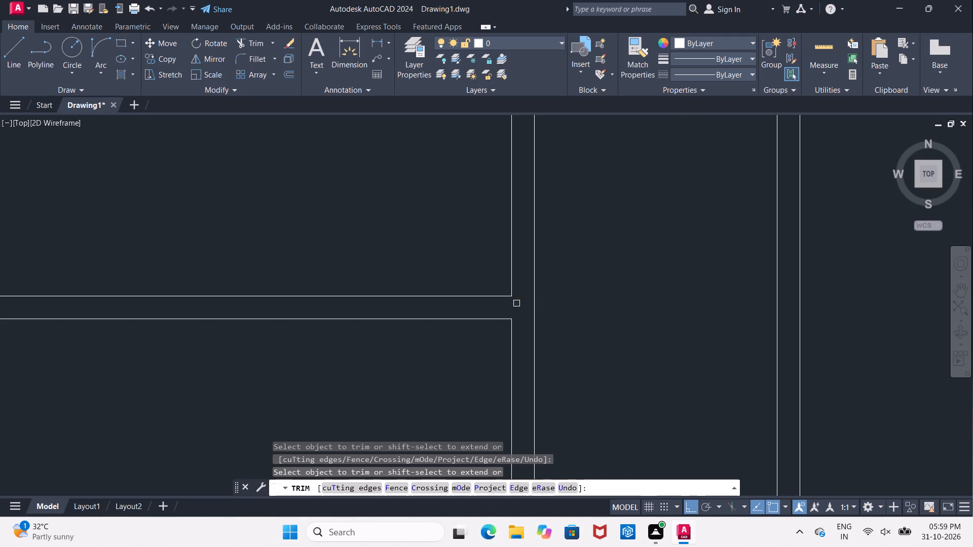
Trim the crossing lines where that partition's other end meets the small rooms' left wall.
scroll(518, 301, down, 3)
scroll(358, 311, up, 2)
click(336, 299)
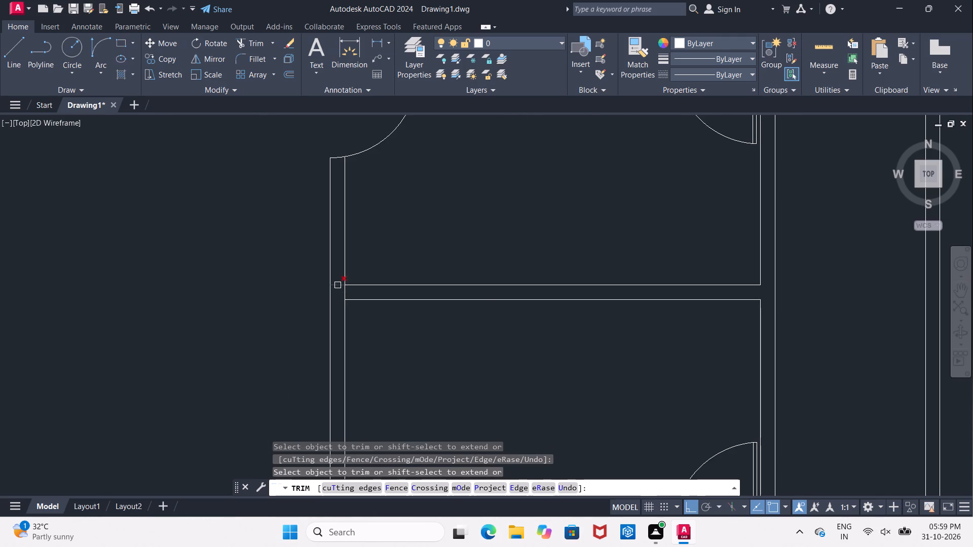
click(338, 285)
click(345, 292)
Trim the crossing inner line ends at the lower small room's bottom-left wall corner.
scroll(346, 291, down, 3)
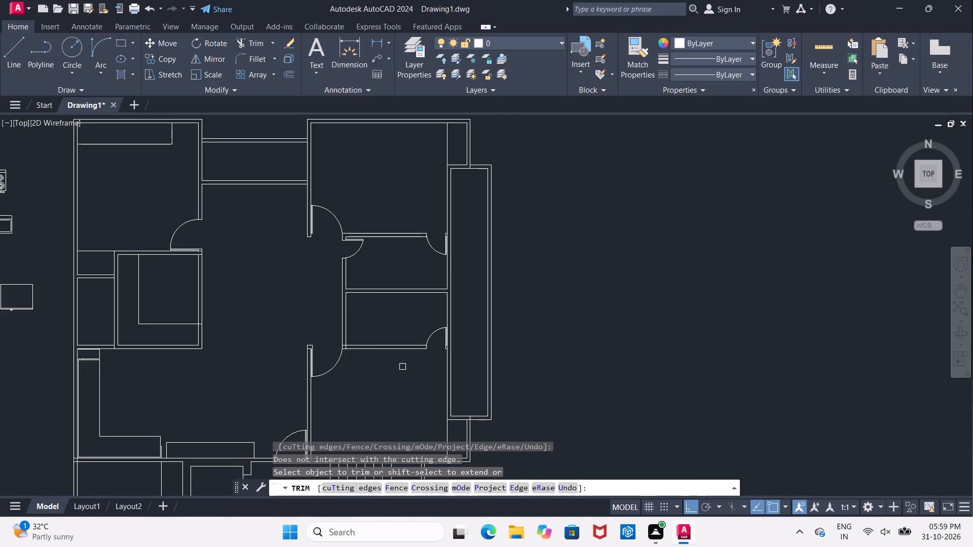
scroll(443, 357, up, 2)
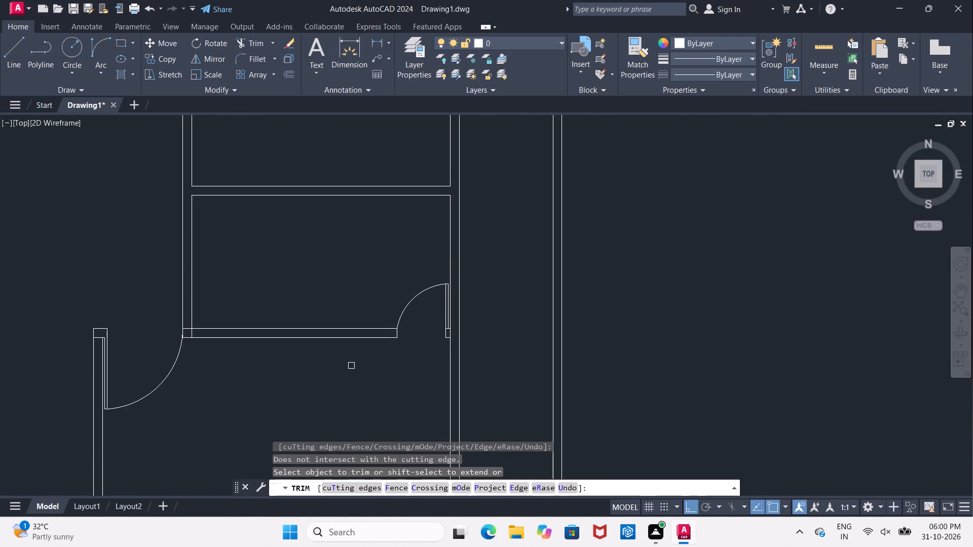
scroll(189, 328, up, 2)
click(189, 328)
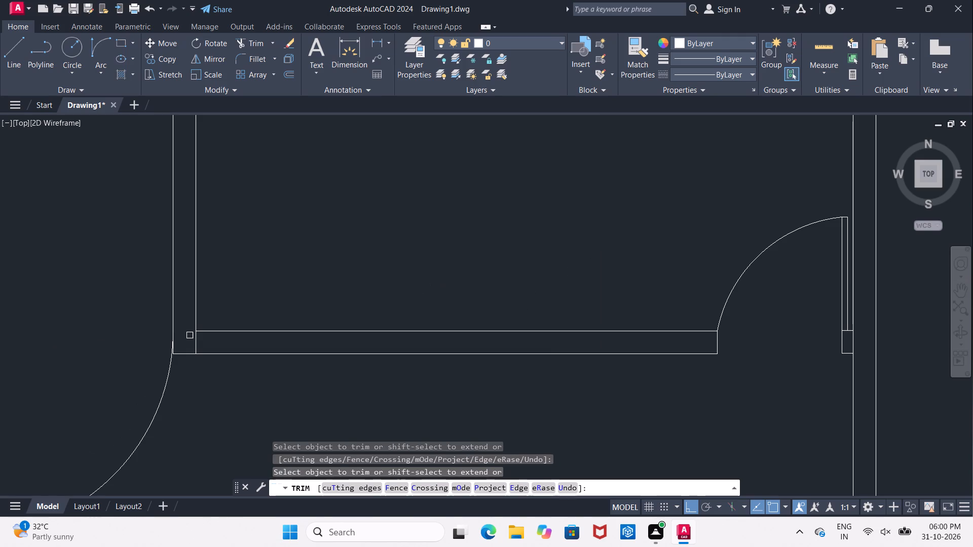
click(193, 342)
scroll(210, 337, down, 4)
scroll(260, 323, down, 1)
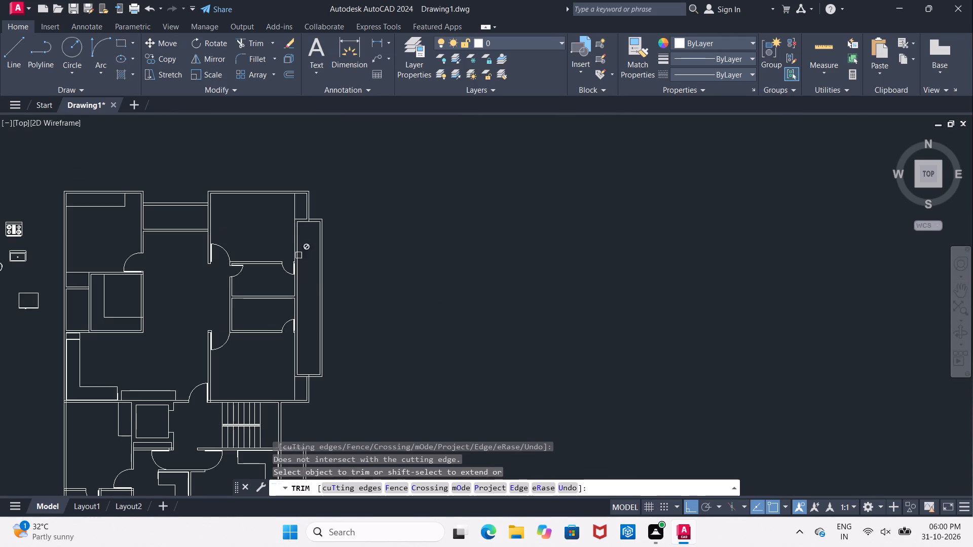
scroll(296, 207, up, 2)
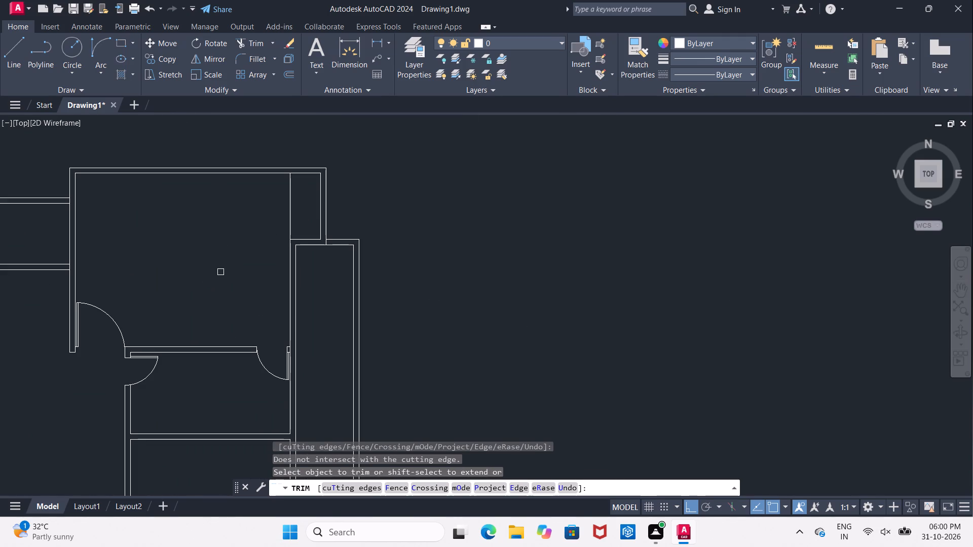
middle_drag(221, 271, 309, 293)
scroll(309, 293, down, 1)
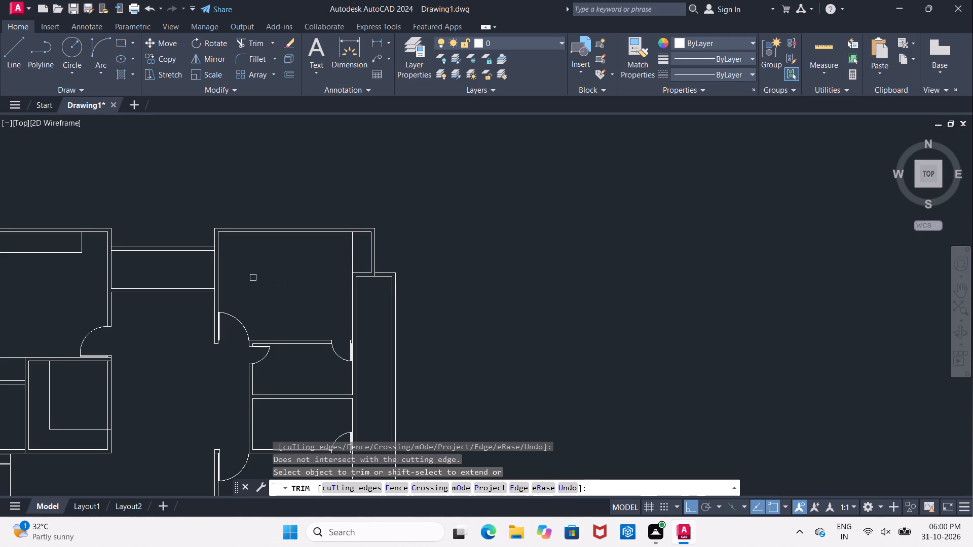
key(Escape)
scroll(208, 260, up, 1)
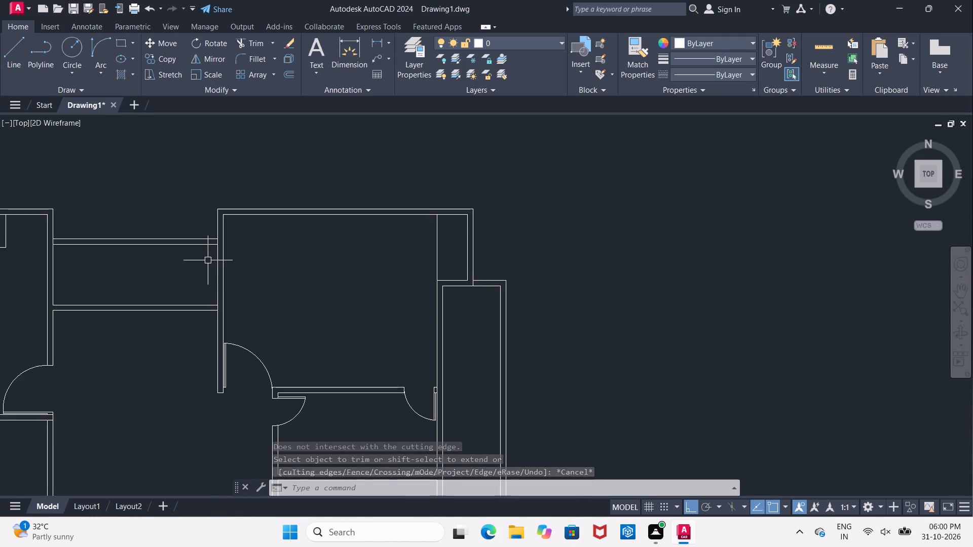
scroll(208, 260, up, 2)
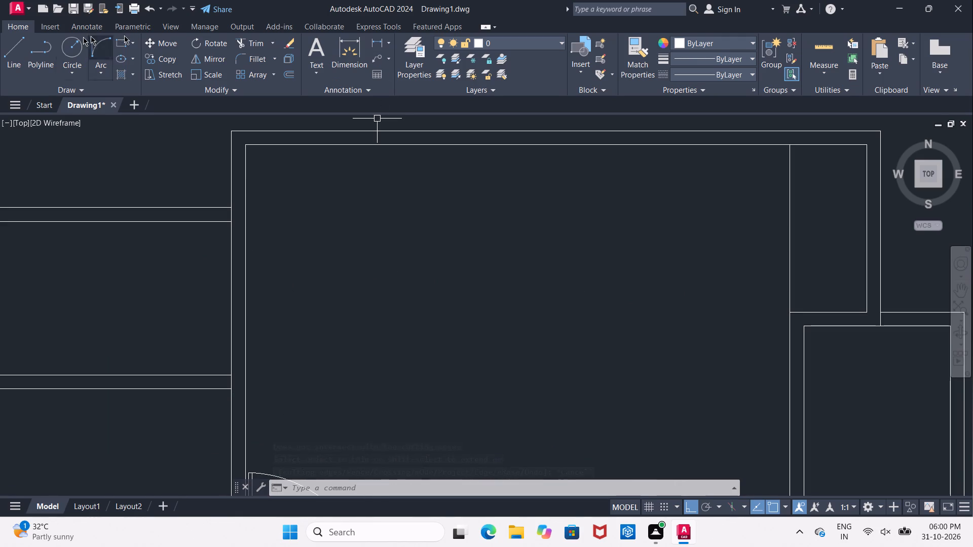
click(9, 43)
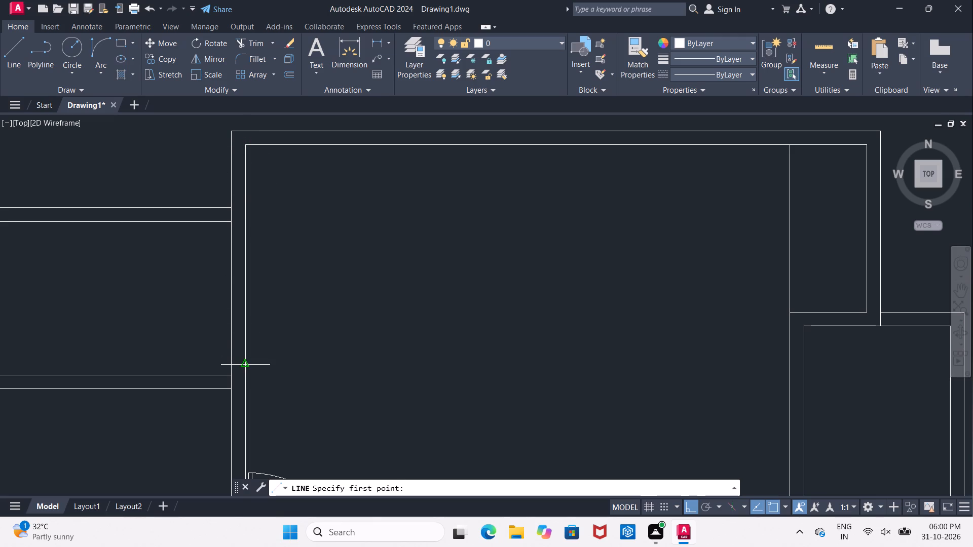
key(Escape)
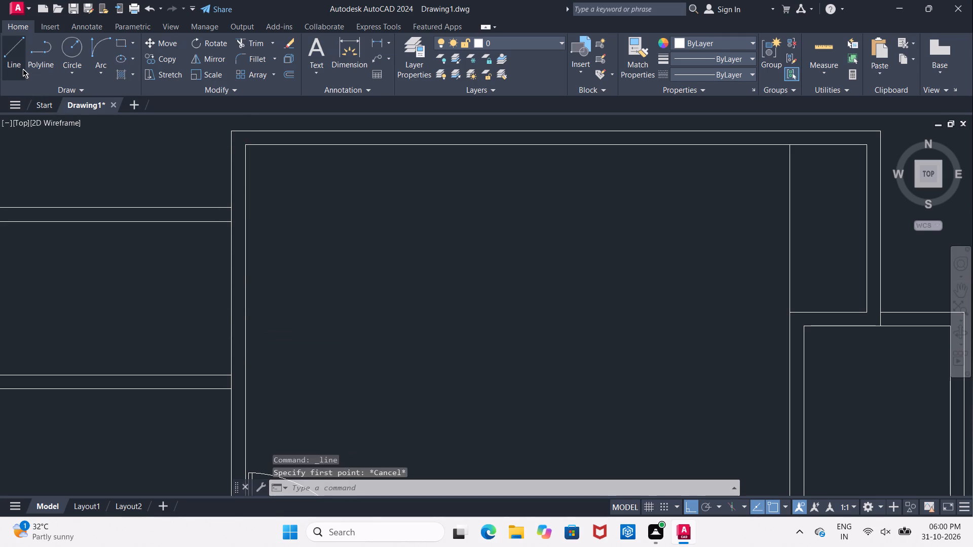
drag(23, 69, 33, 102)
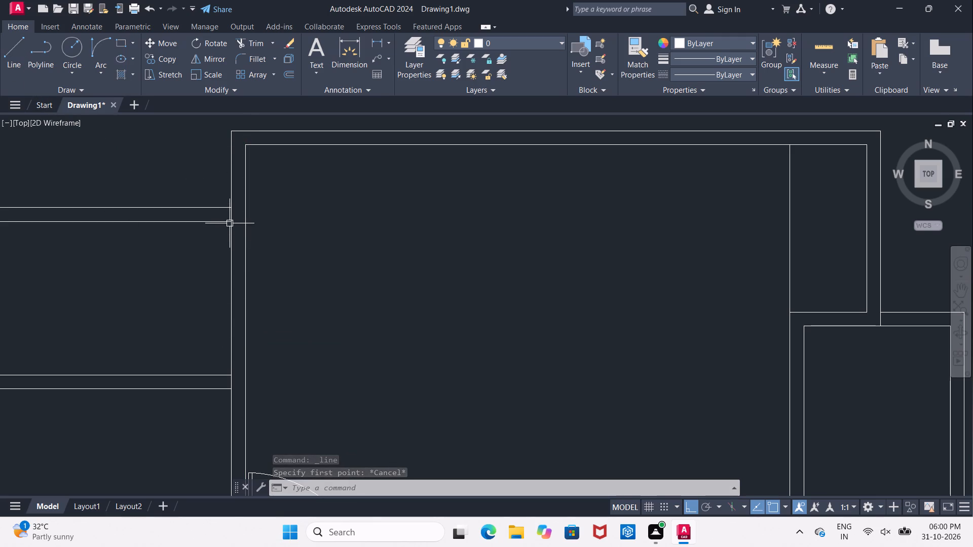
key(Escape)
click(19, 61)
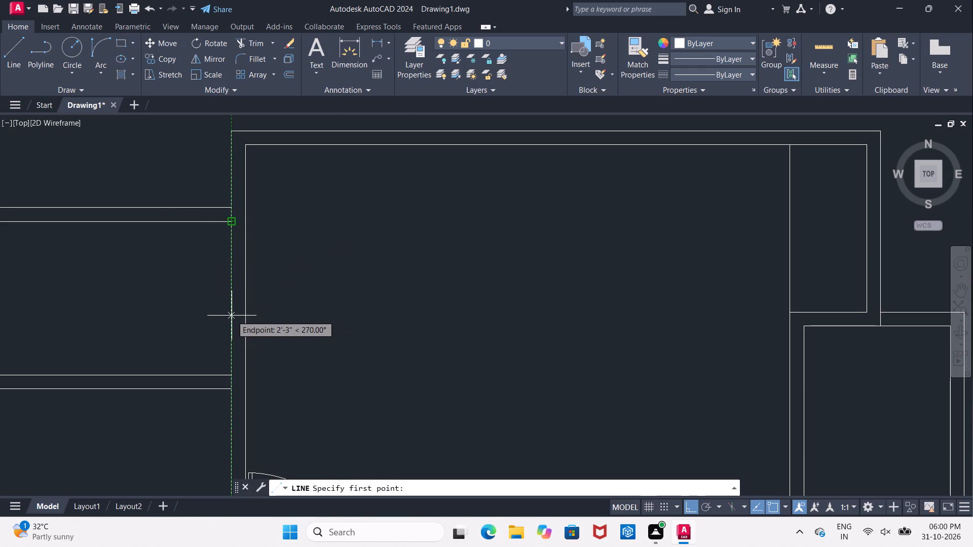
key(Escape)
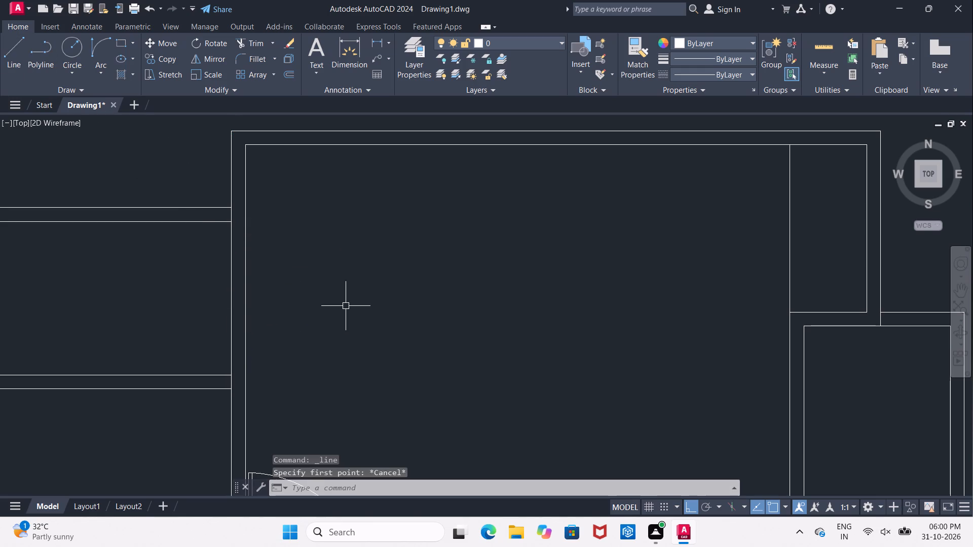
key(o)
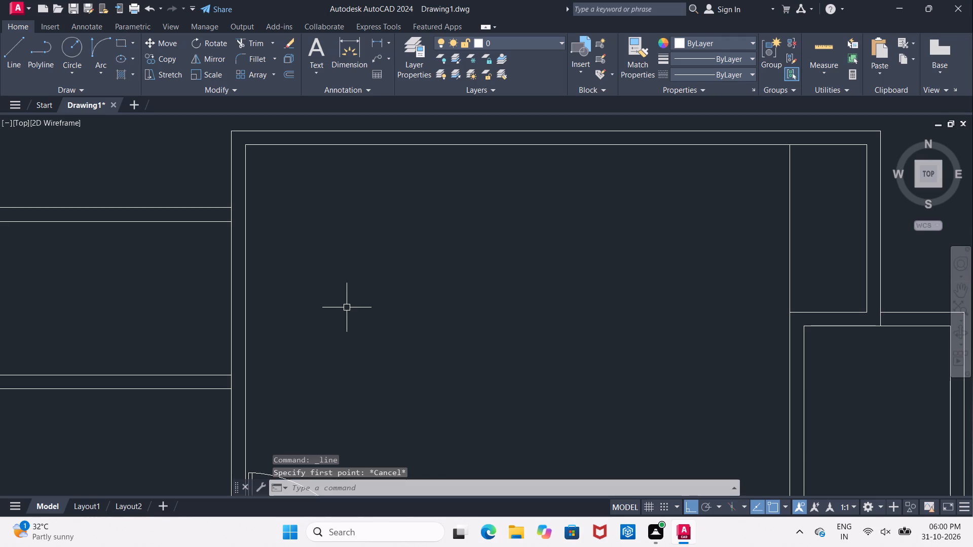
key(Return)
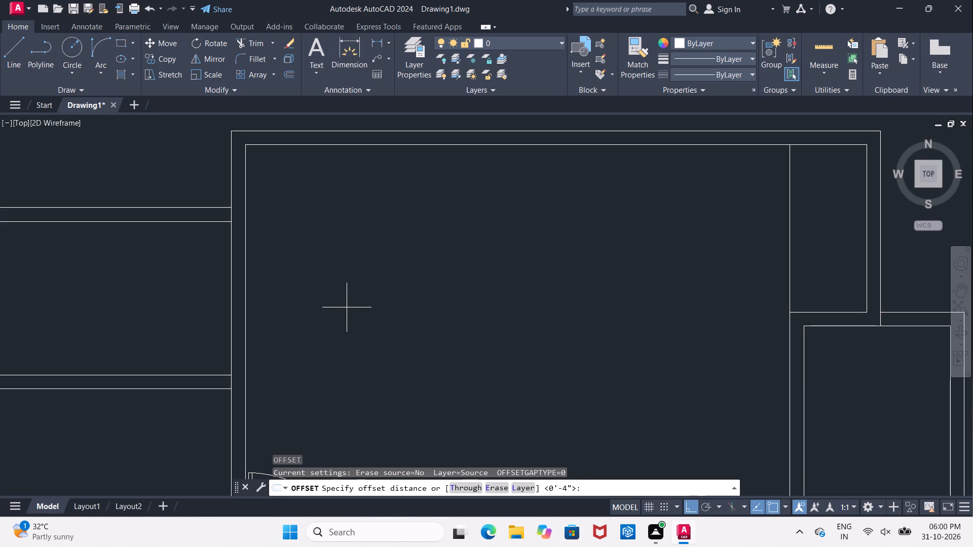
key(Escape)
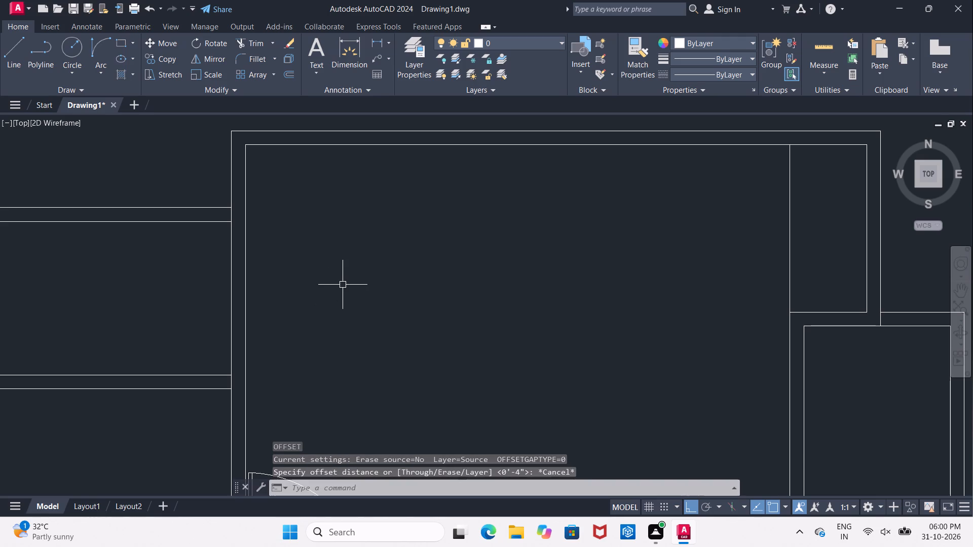
Offset the inner lines of both cross walls between the two upper rooms 4" inward into the connecting space.
key(o)
key(Return)
text(4")
key(Return)
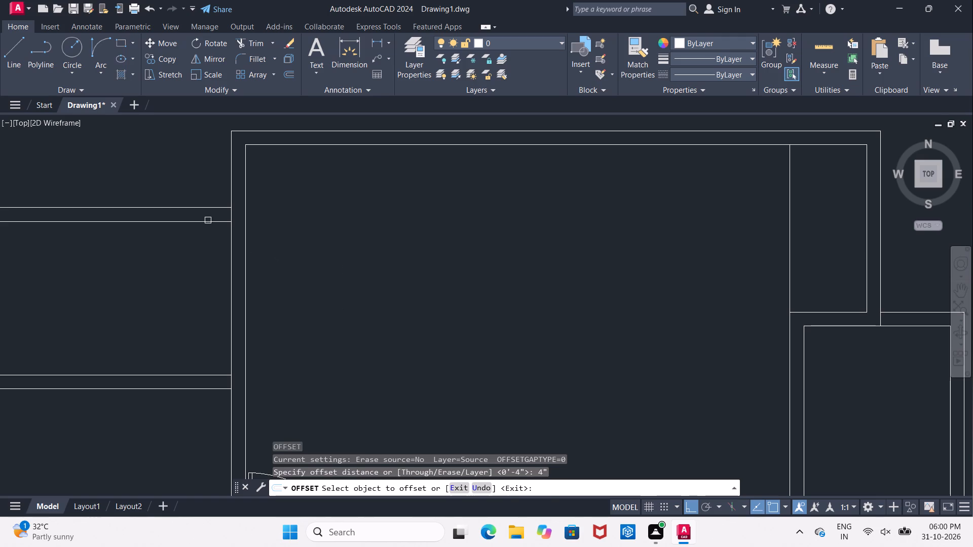
click(208, 220)
click(206, 233)
click(205, 375)
click(215, 328)
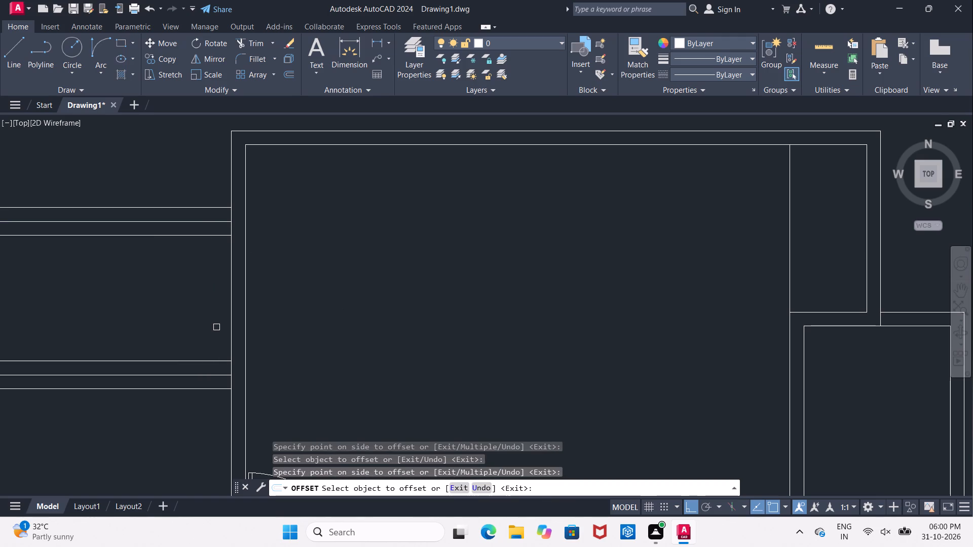
Extend the two offset lines of the connecting space across the adjoining left wall of the upper right room.
key(Escape)
text(EX)
key(space)
key(space)
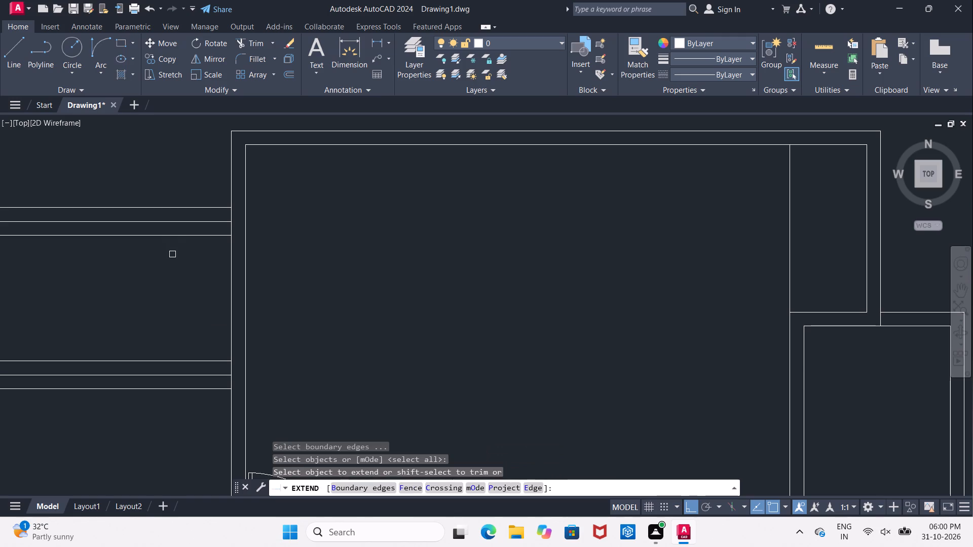
click(183, 235)
click(193, 363)
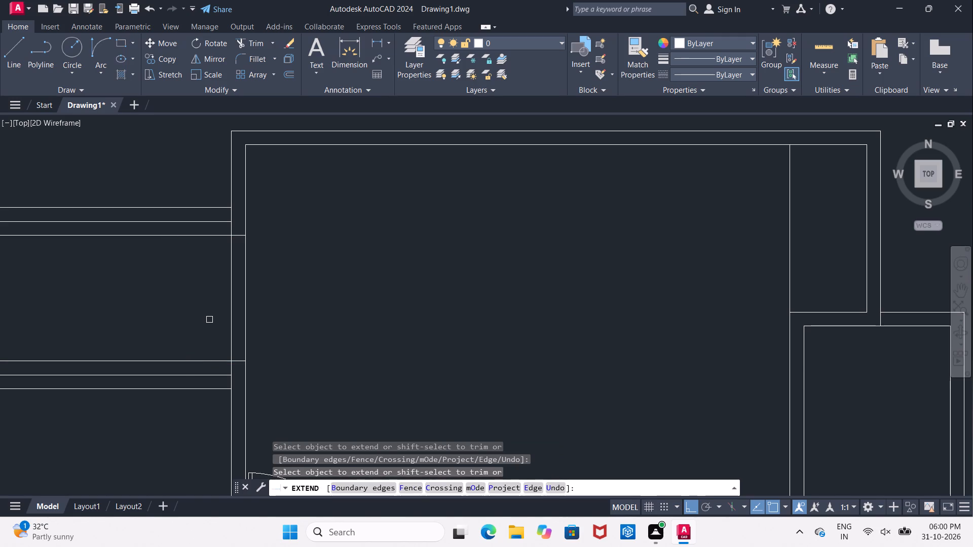
Trim both extended lines within the connecting space, keeping only the short window end caps across the wall.
key(Escape)
text(TR)
key(space)
key(space)
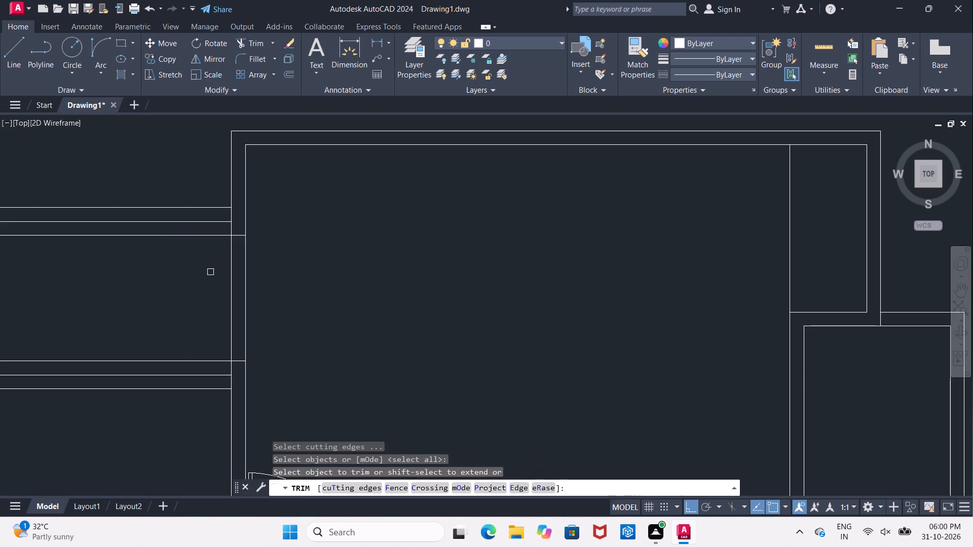
click(202, 237)
click(189, 359)
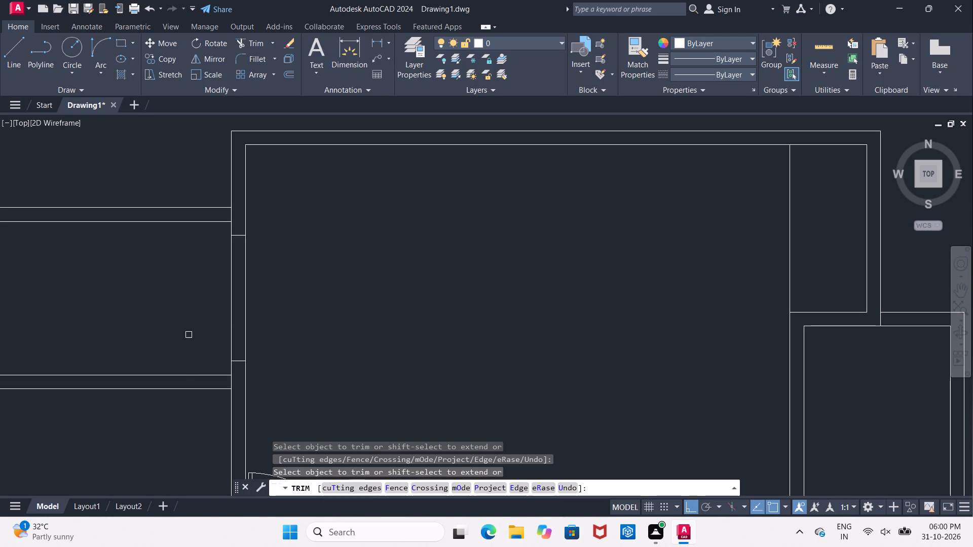
key(Escape)
Draw the window's centre line inside the wall between the midpoints of the two end caps.
click(18, 49)
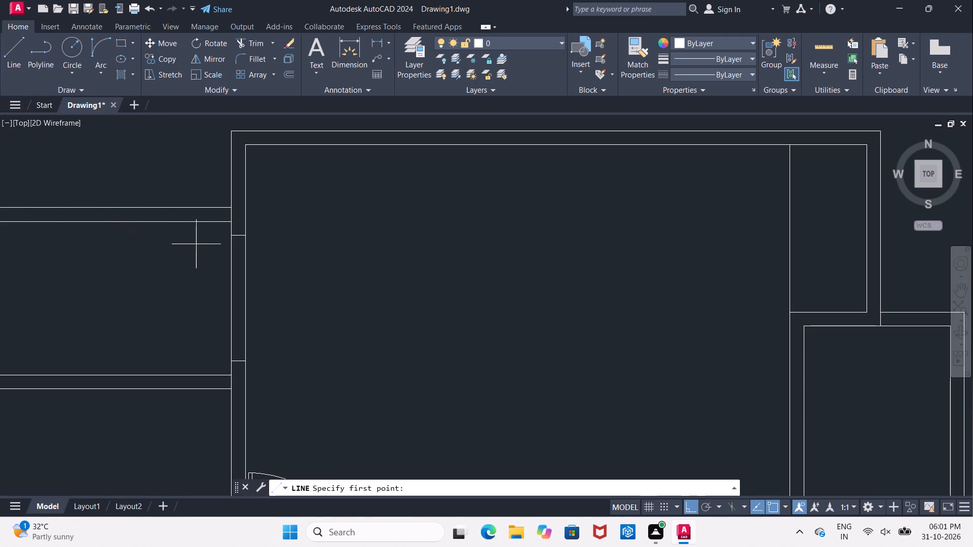
click(239, 236)
scroll(235, 368, up, 3)
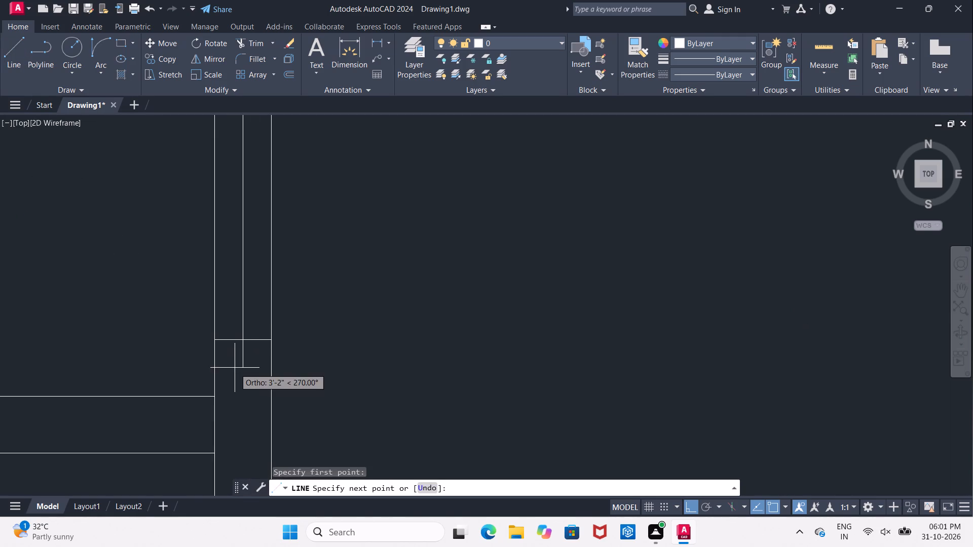
click(242, 343)
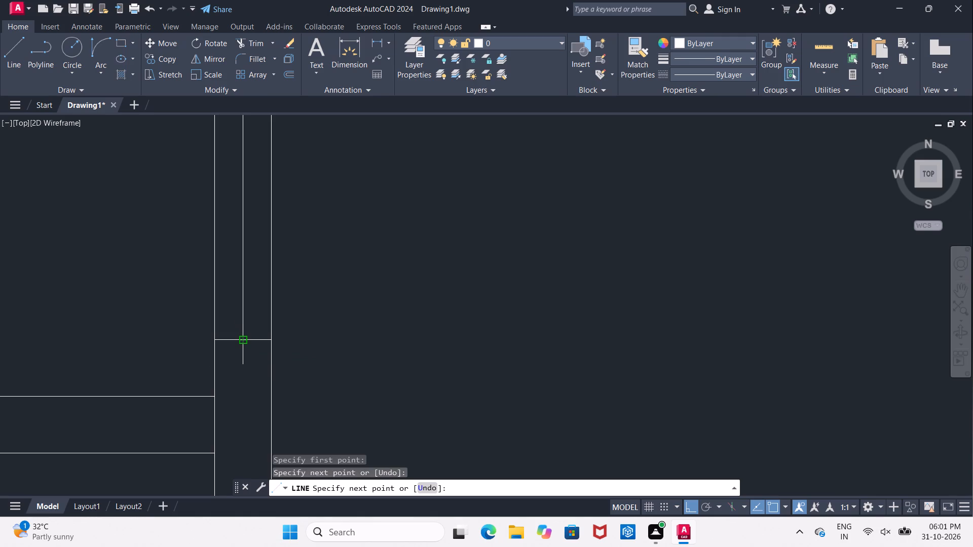
key(Escape)
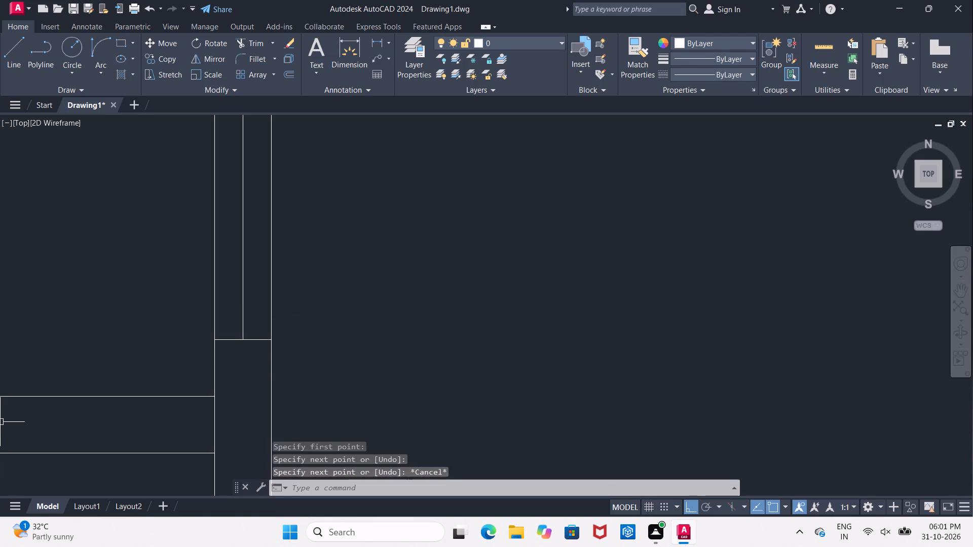
Offset the top inner line of the narrow right-side strip 4" down into the strip.
scroll(152, 402, down, 1)
scroll(267, 305, down, 2)
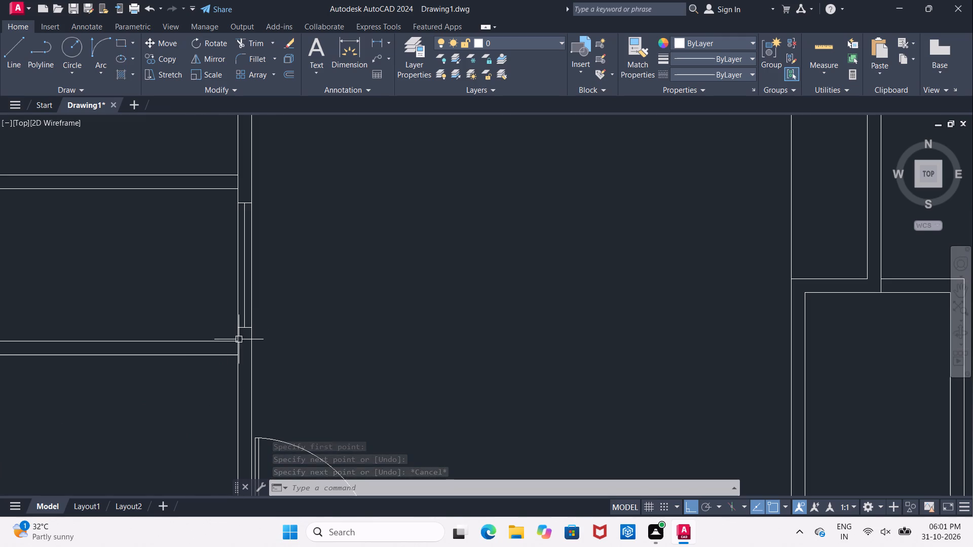
scroll(300, 281, down, 2)
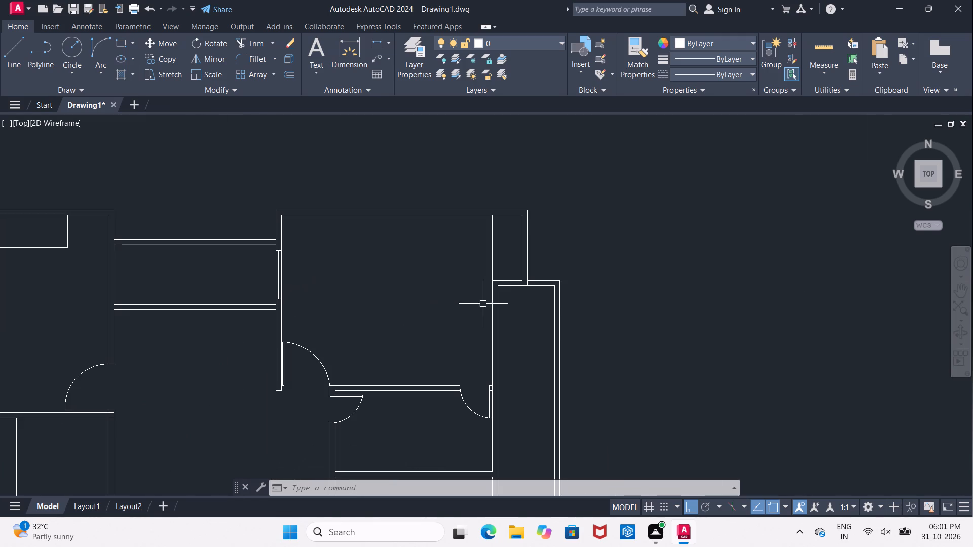
middle_drag(525, 306, 506, 303)
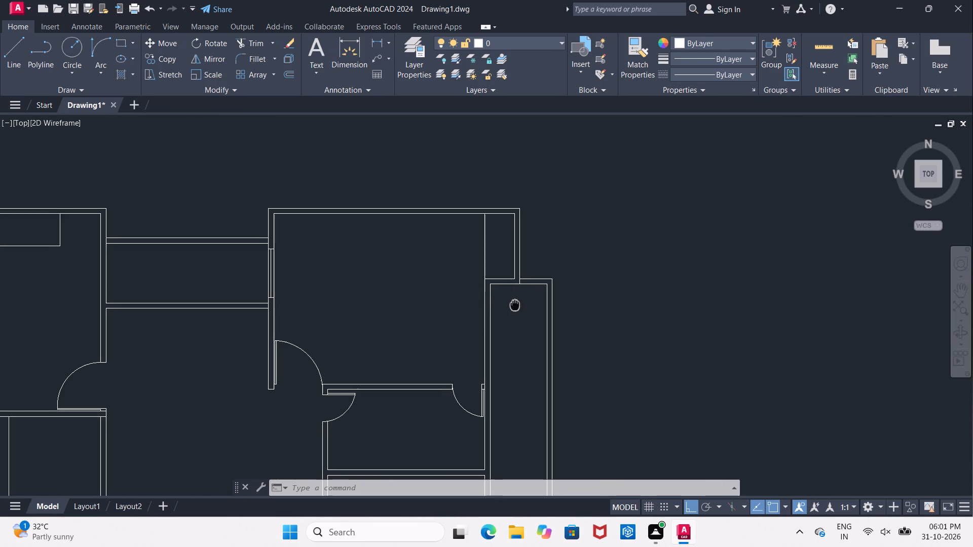
middle_drag(506, 303, 333, 278)
scroll(298, 335, up, 1)
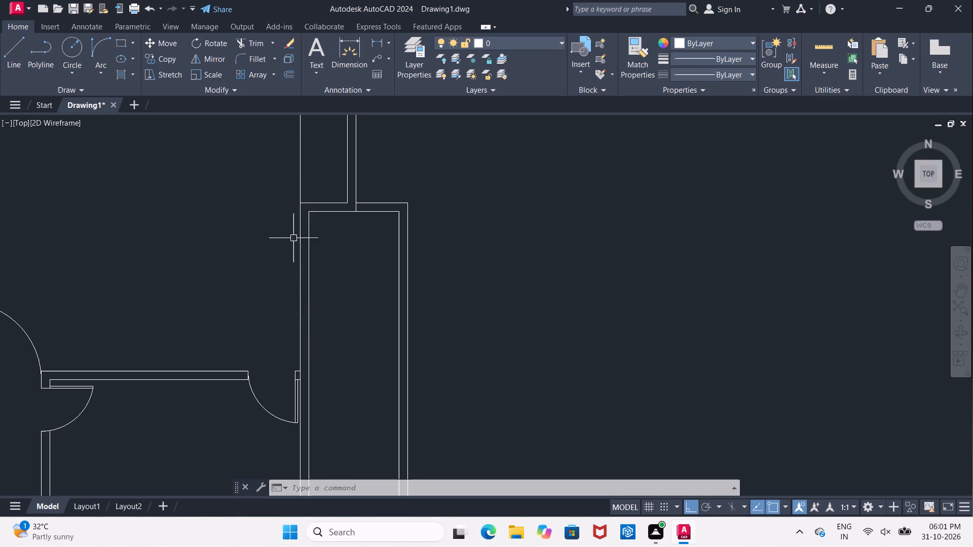
key(o)
key(Return)
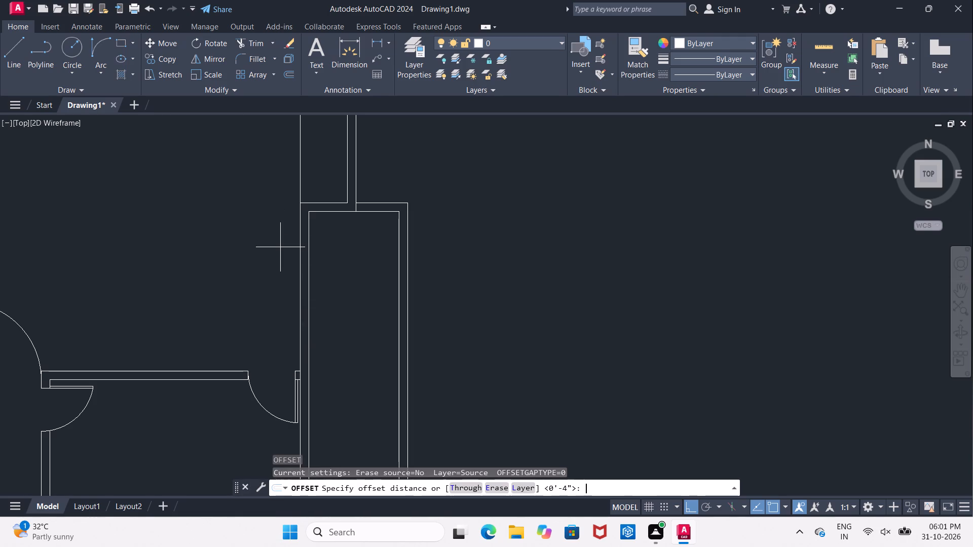
text(4")
key(Return)
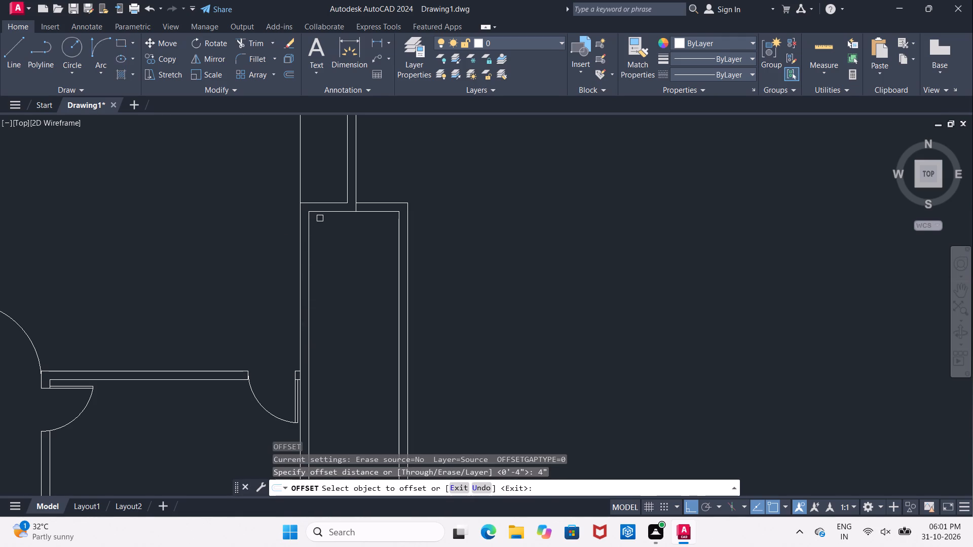
click(320, 209)
click(318, 250)
key(Escape)
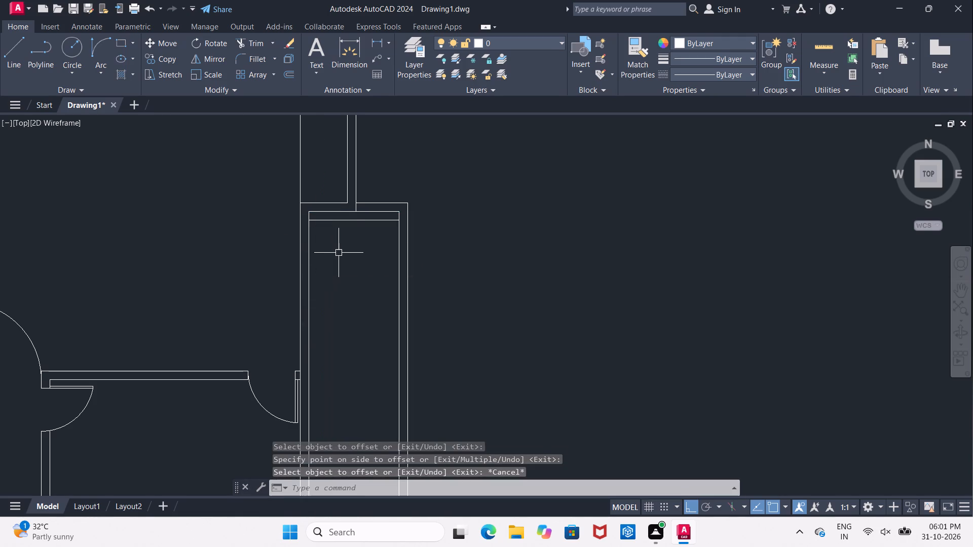
Extend the offset line across the strip's left wall and trim its part inside the strip, leaving a window end cap.
text(EX)
key(space)
key(space)
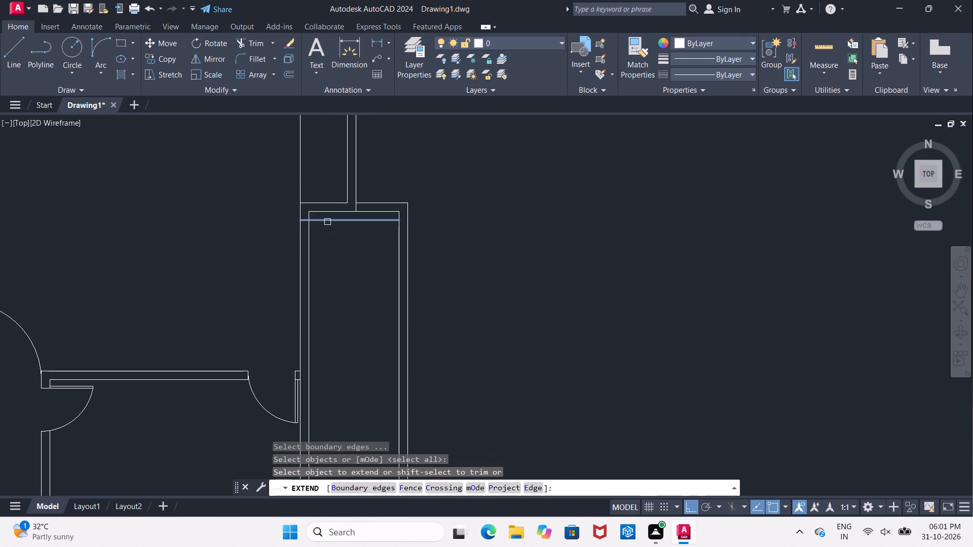
click(327, 221)
key(Escape)
text(TR)
key(space)
key(space)
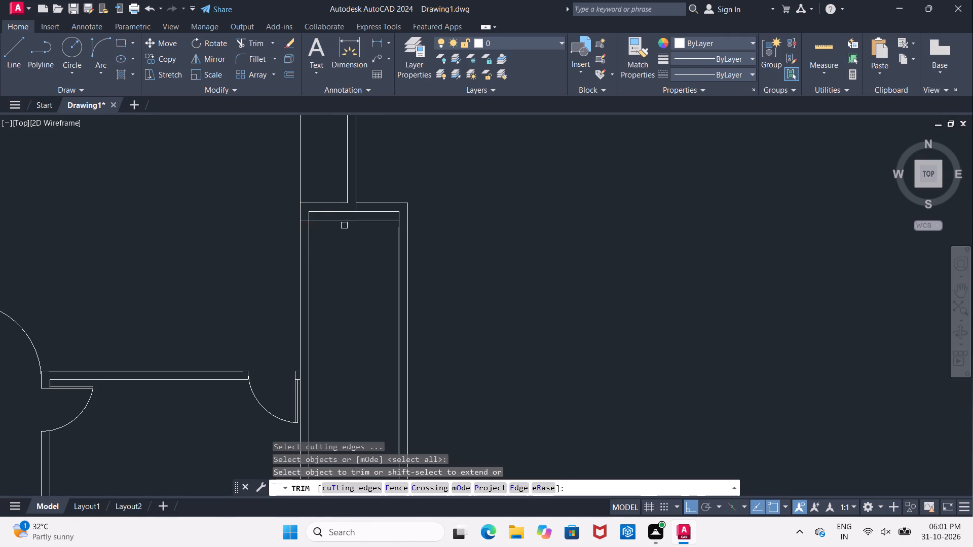
click(342, 223)
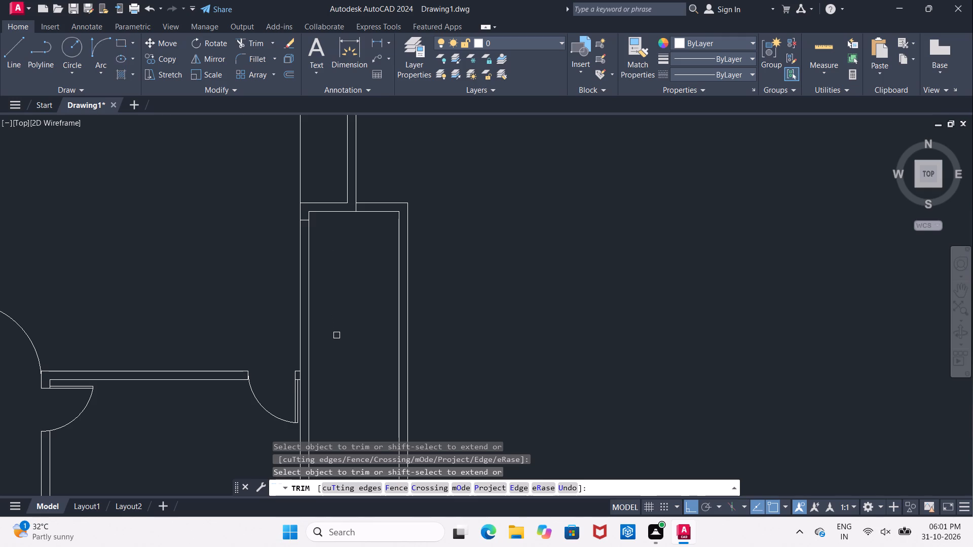
key(Escape)
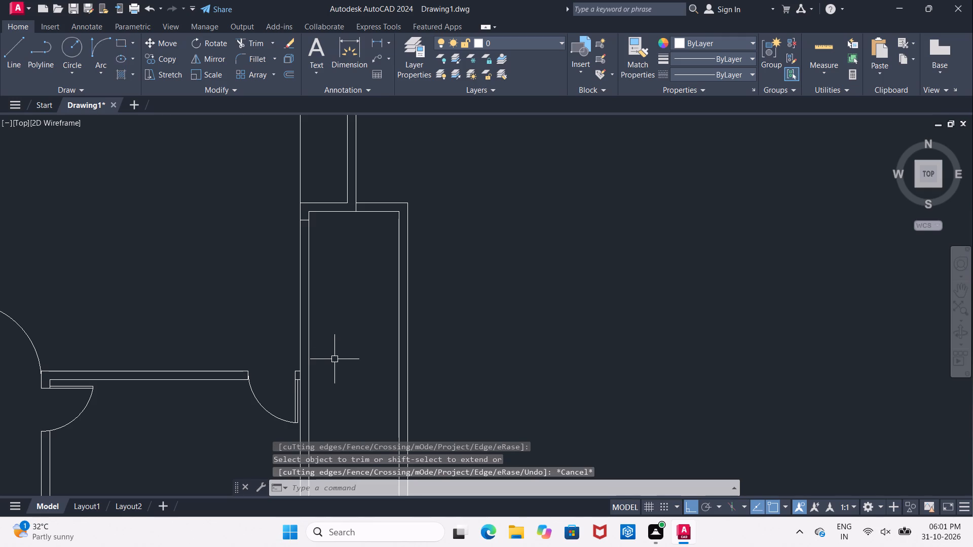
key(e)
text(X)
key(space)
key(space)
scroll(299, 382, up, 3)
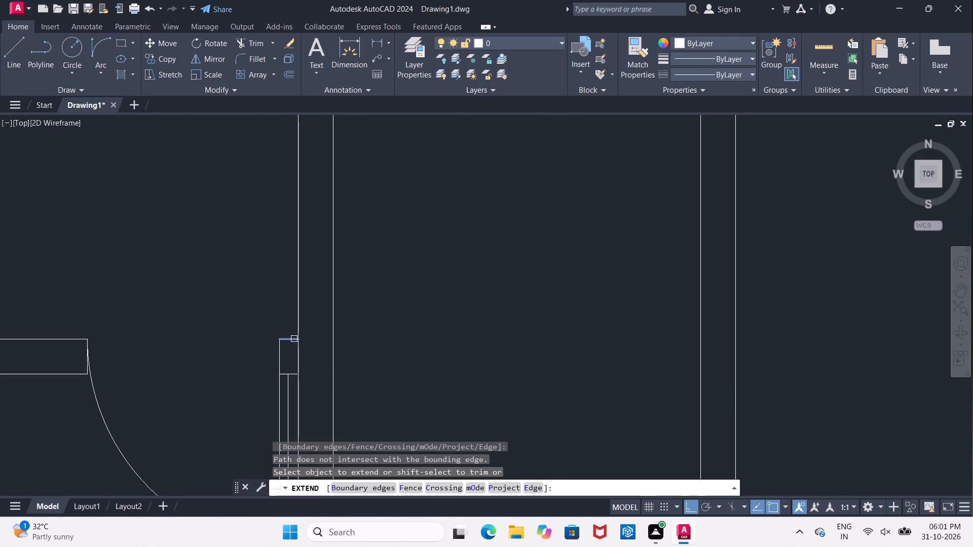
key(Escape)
Stretch the short top line of the upper small room's right door jamb across the strip's left wall and trim its overshoot.
click(294, 339)
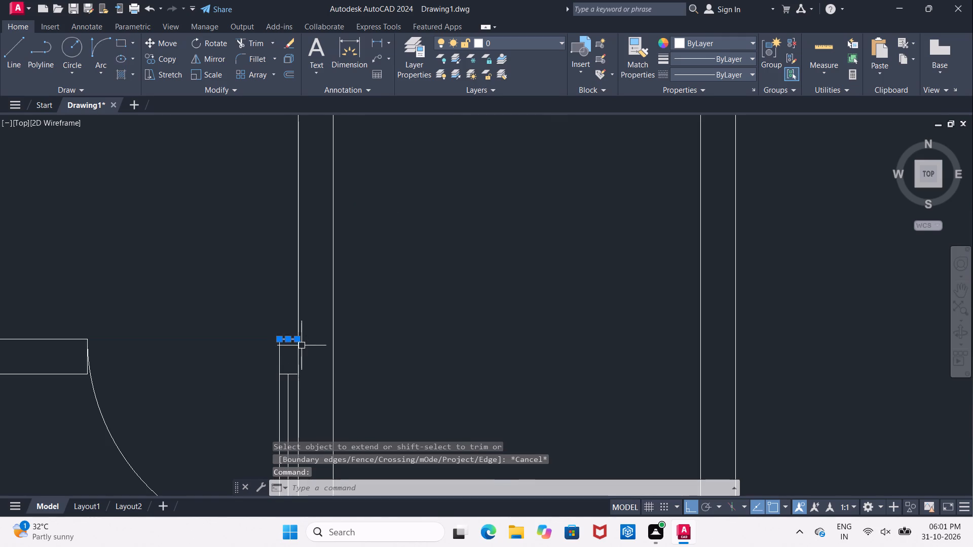
click(298, 339)
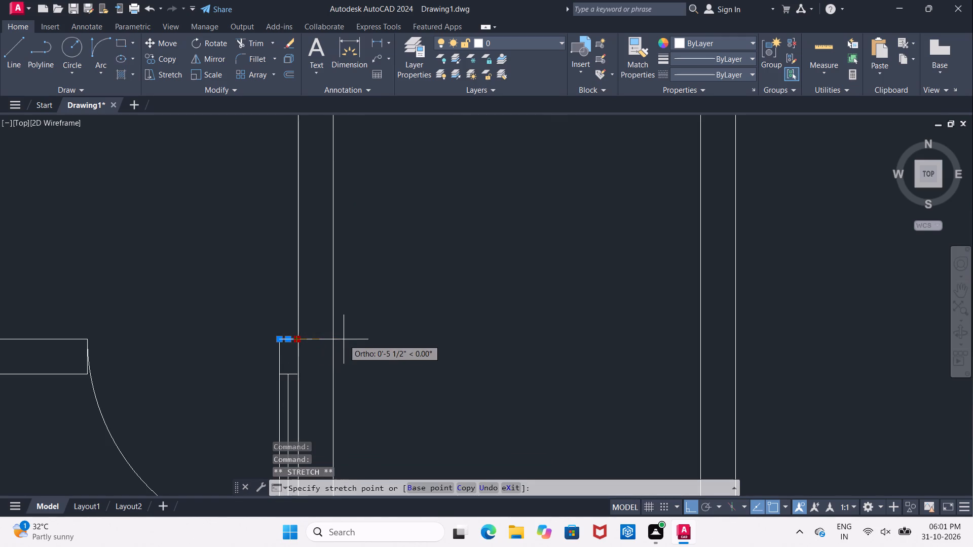
click(346, 337)
key(Escape)
key(Escape)
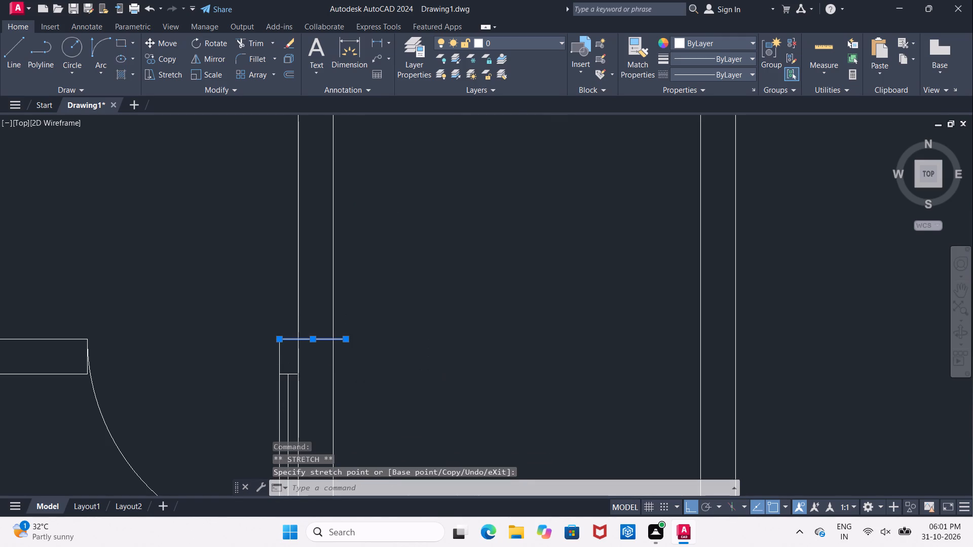
text(TR)
key(space)
key(space)
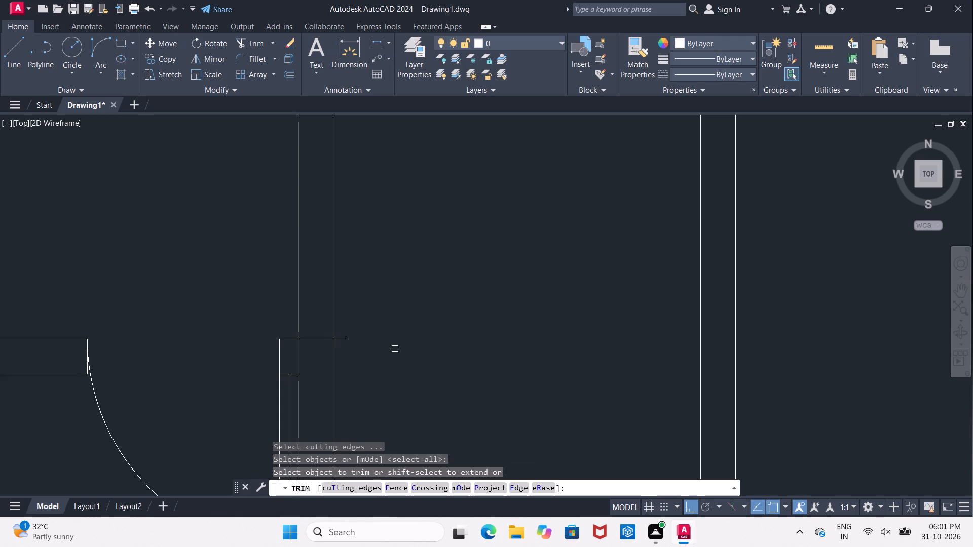
click(347, 338)
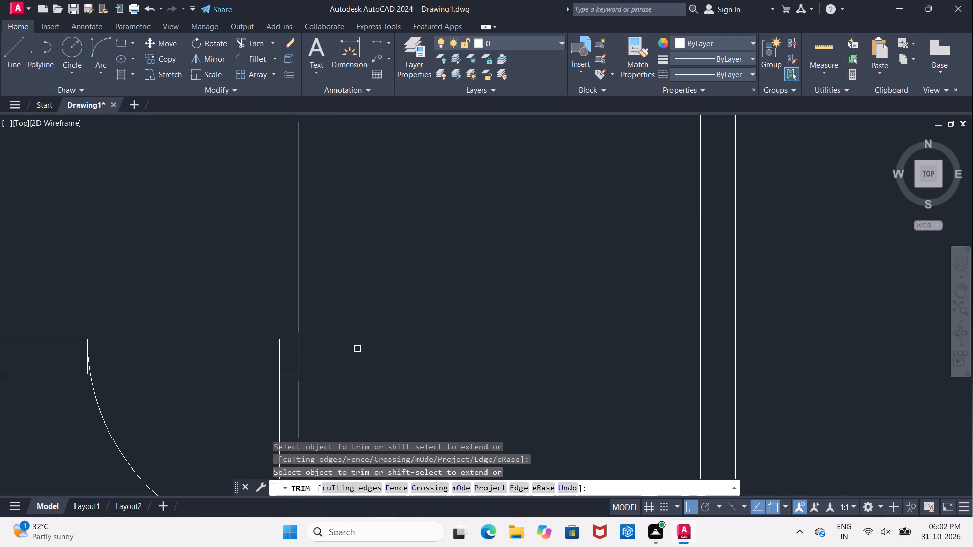
key(Escape)
Draw a window centre line in the strip's left wall from the upper cap's midpoint down past the lower cap.
scroll(359, 350, down, 3)
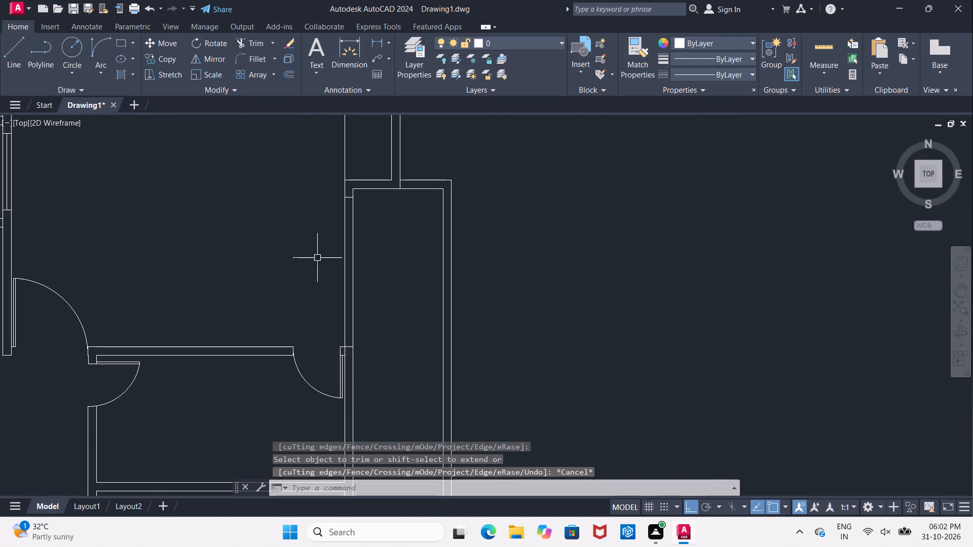
click(6, 52)
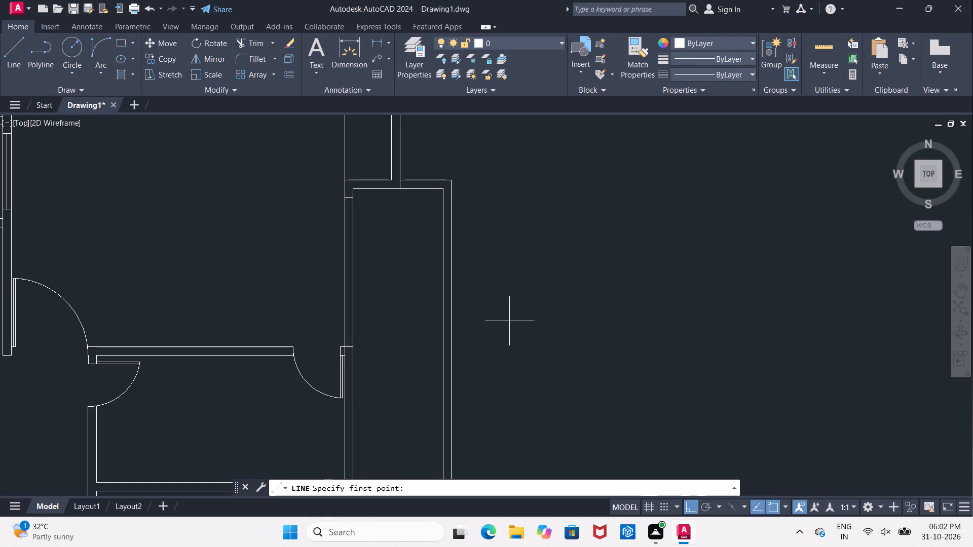
click(347, 198)
middle_drag(346, 282, 335, 209)
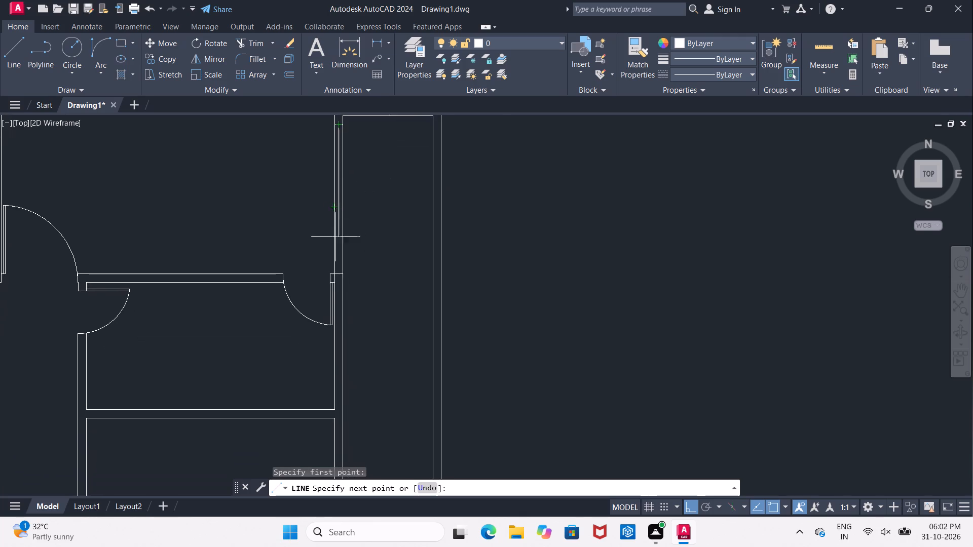
scroll(336, 245, up, 2)
scroll(339, 323, up, 2)
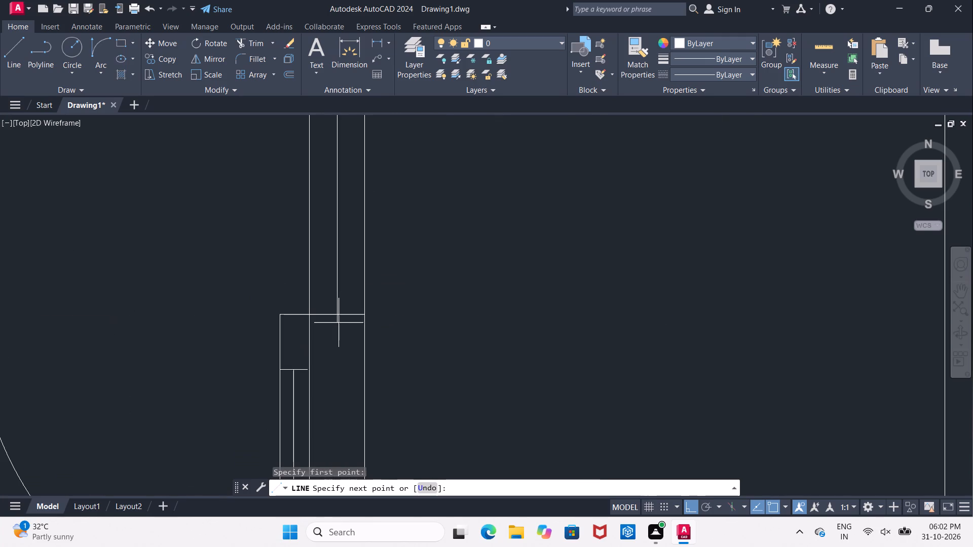
click(344, 326)
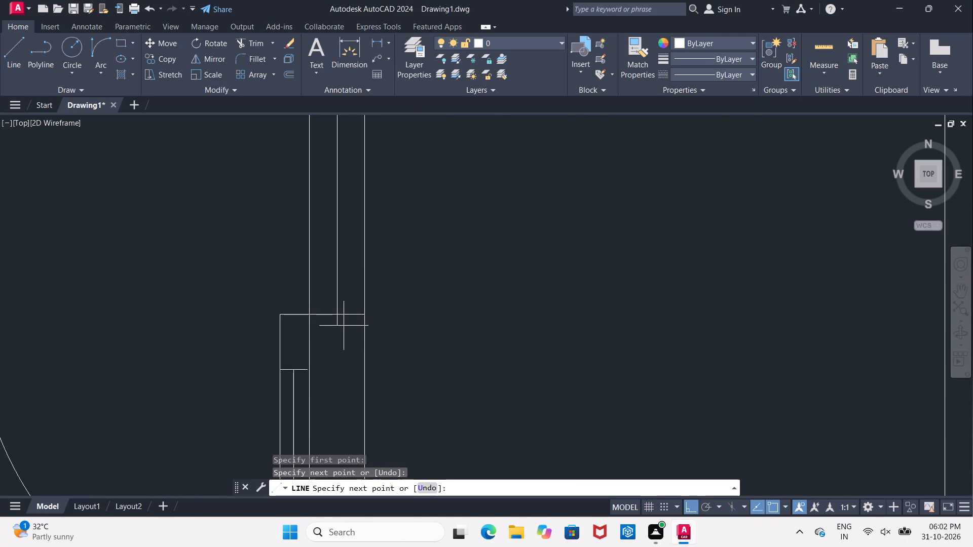
key(Escape)
Trim the end of the window centre line that overshoots the lower cap in the strip's left wall.
key(t)
key(r)
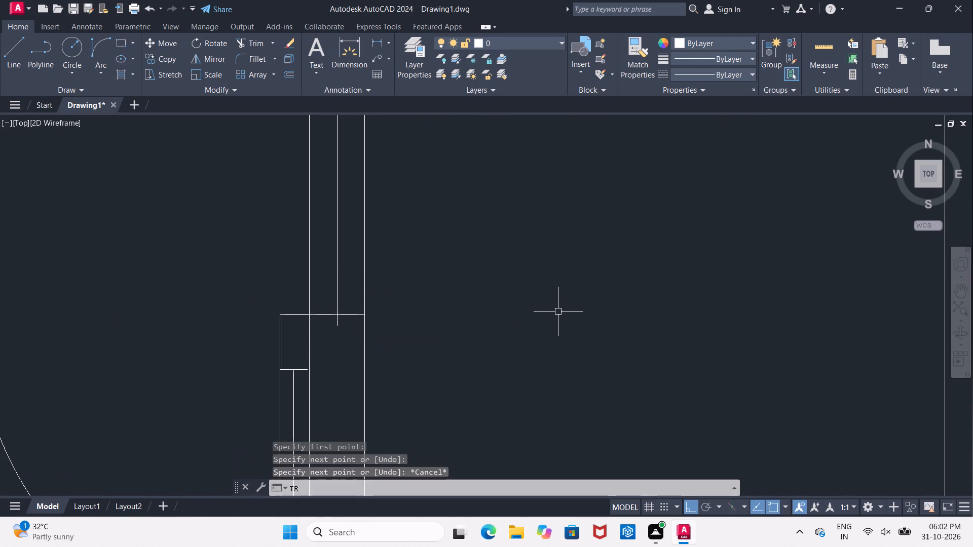
key(space)
key(space)
click(334, 324)
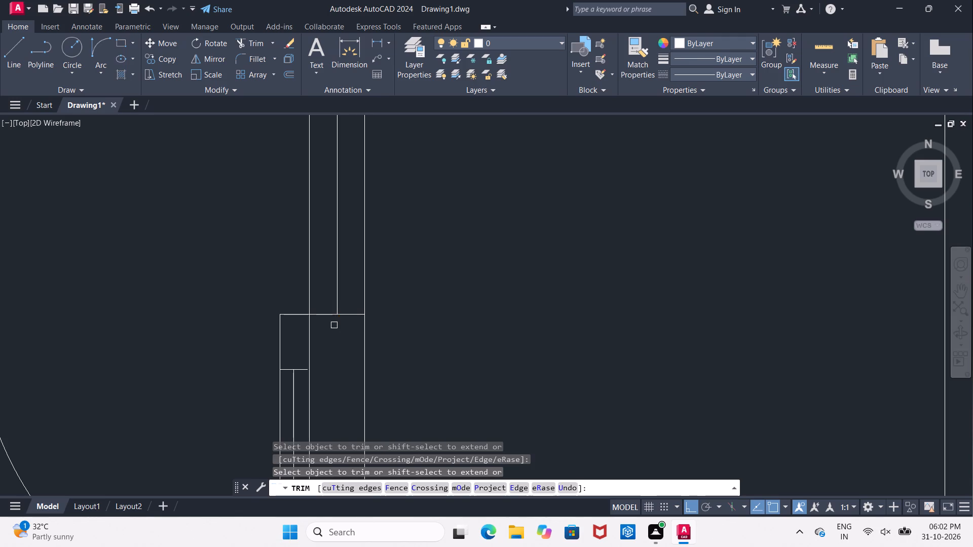
scroll(334, 326, down, 5)
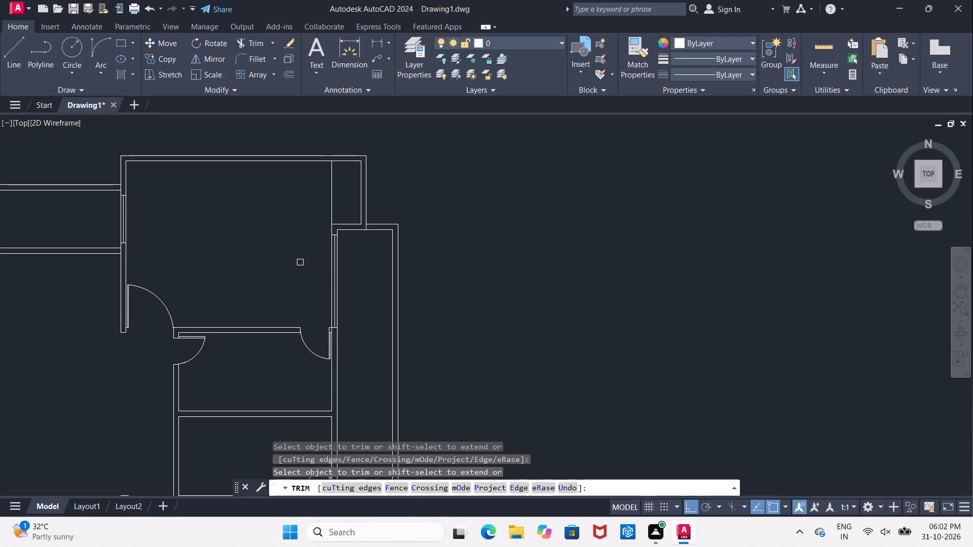
middle_drag(300, 262, 293, 209)
scroll(294, 210, down, 1)
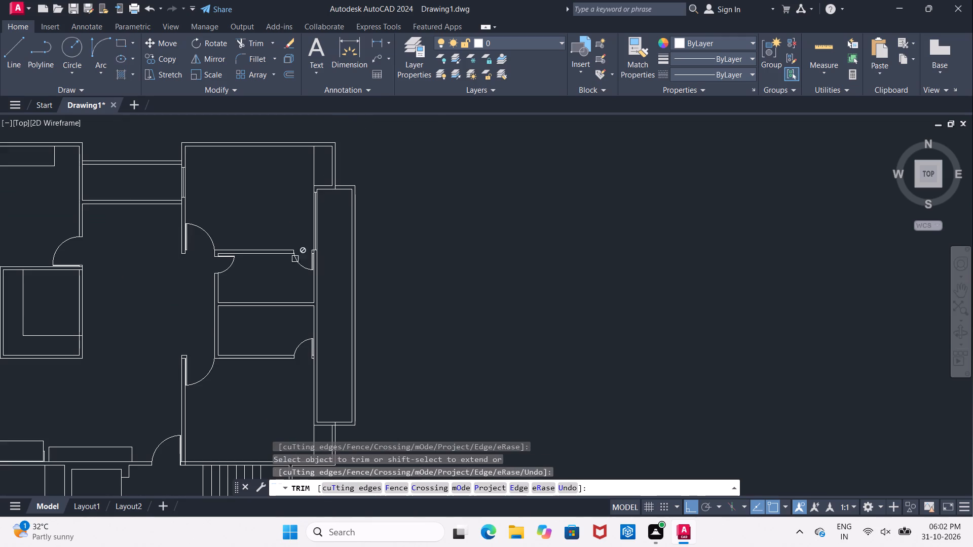
scroll(300, 288, up, 2)
key(Escape)
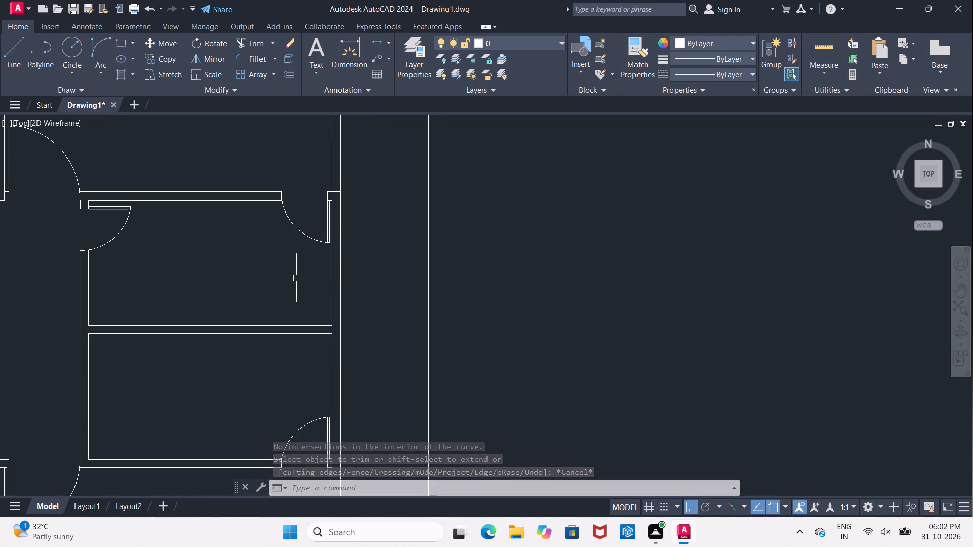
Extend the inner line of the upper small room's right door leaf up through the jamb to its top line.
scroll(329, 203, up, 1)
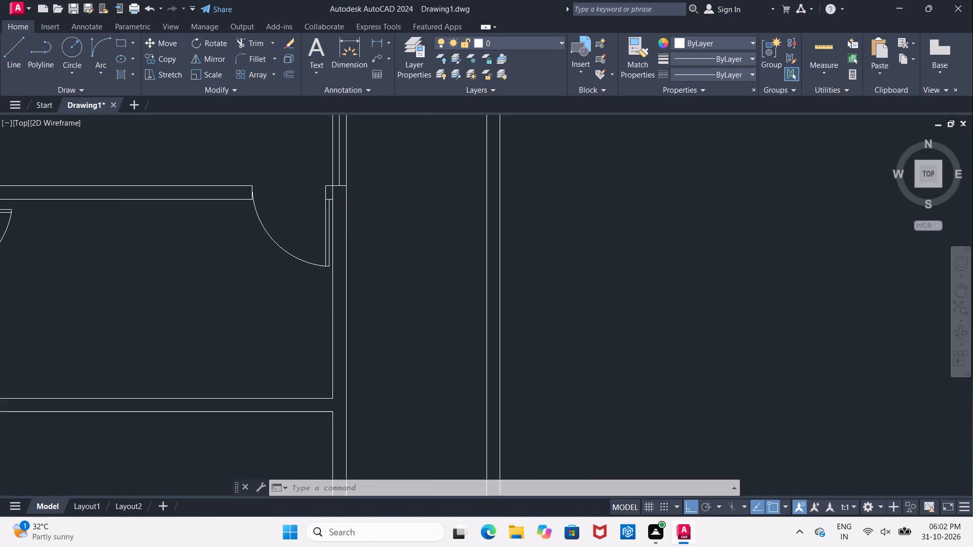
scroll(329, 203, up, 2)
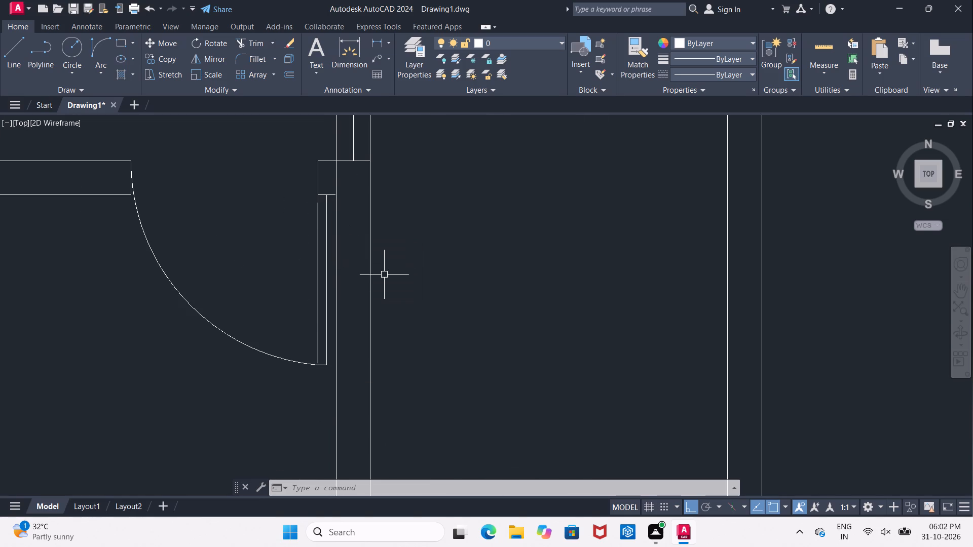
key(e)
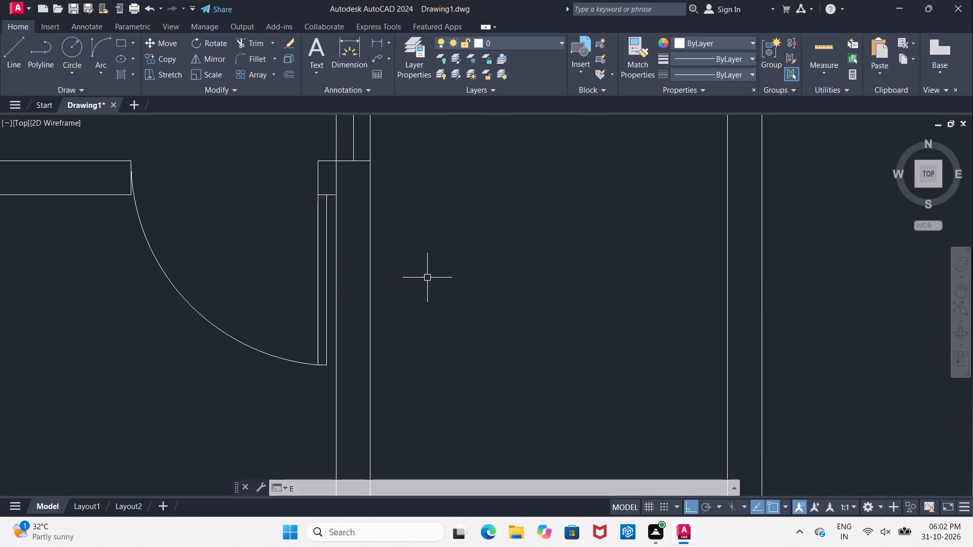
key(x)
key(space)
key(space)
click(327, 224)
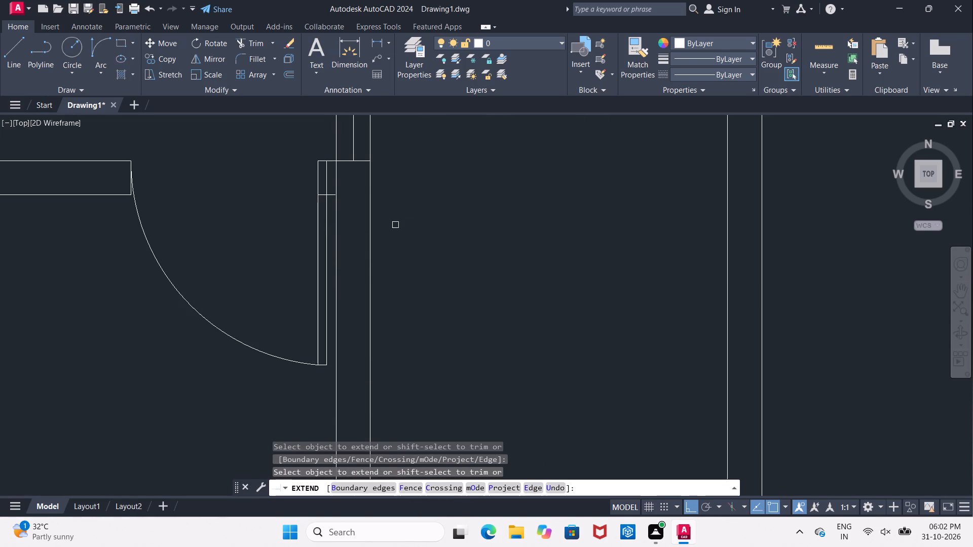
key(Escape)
Trim the strip's left wall line and the extended leaf line inside the upper small room's right door jamb.
text(TR)
key(space)
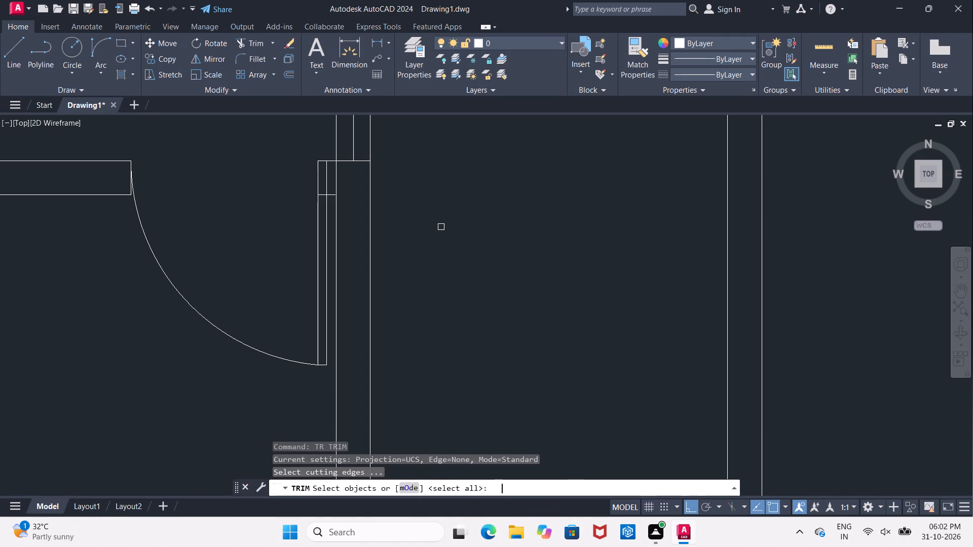
key(space)
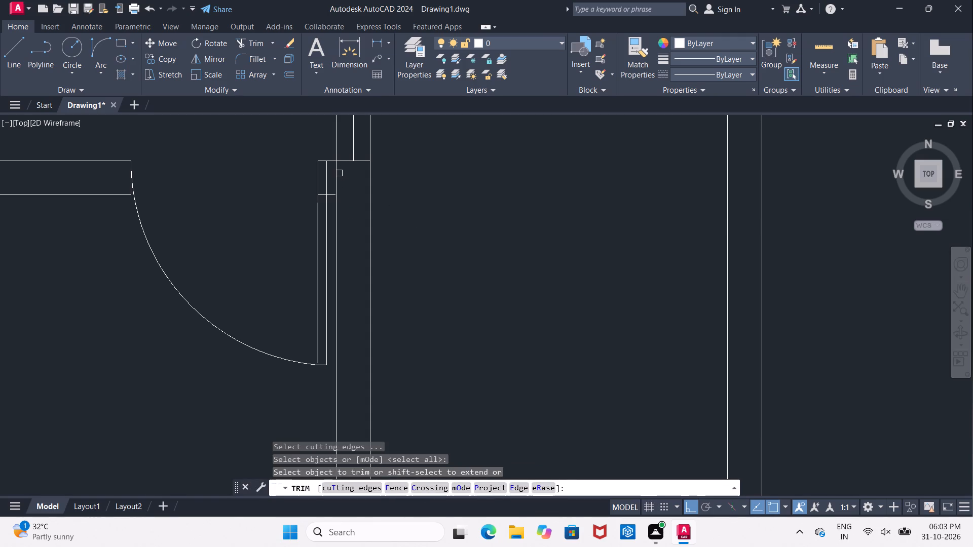
scroll(340, 200, up, 3)
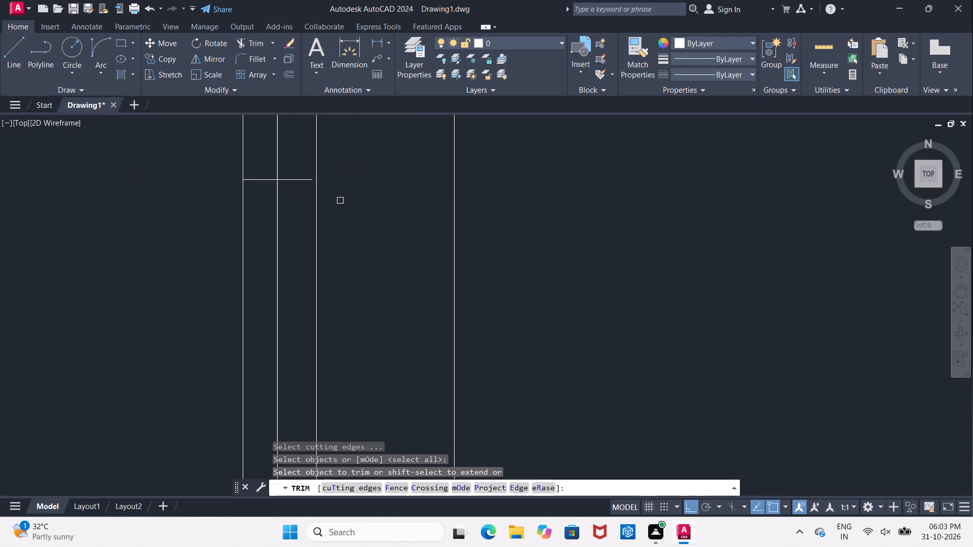
shift+click(294, 182)
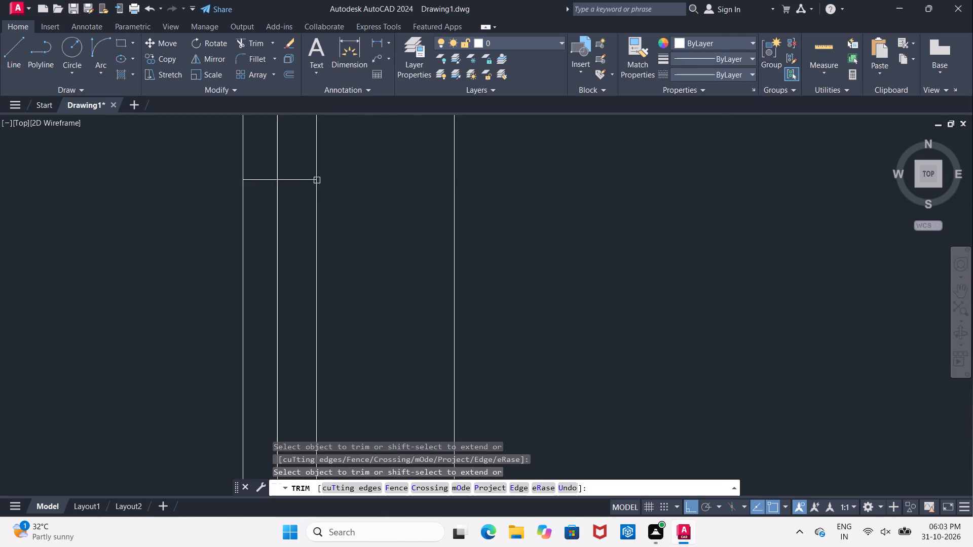
scroll(329, 159, down, 3)
middle_drag(336, 148, 349, 235)
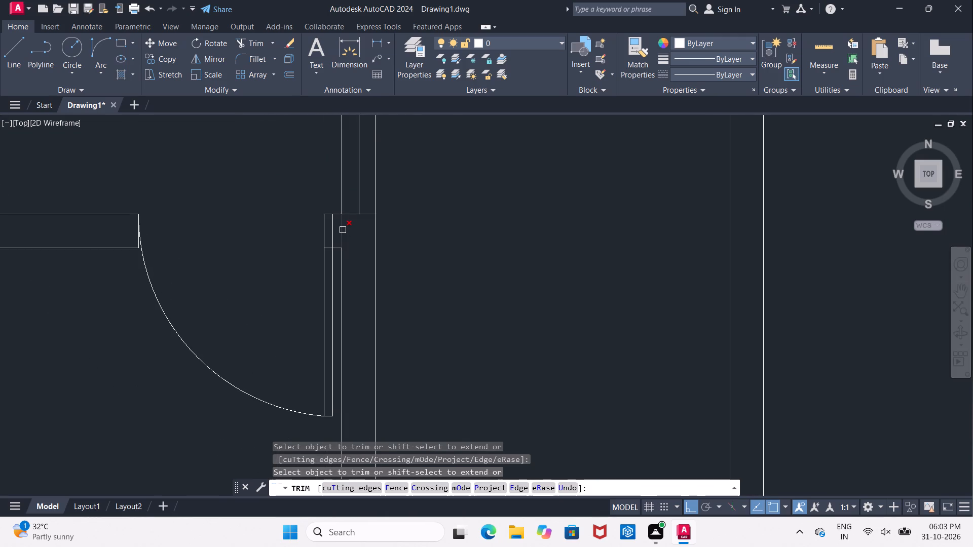
click(343, 230)
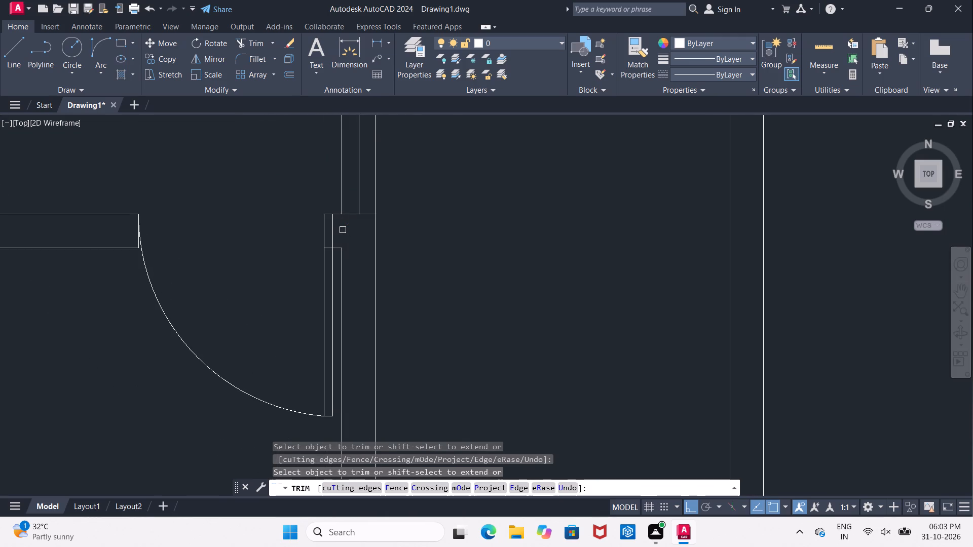
click(331, 228)
scroll(333, 229, down, 2)
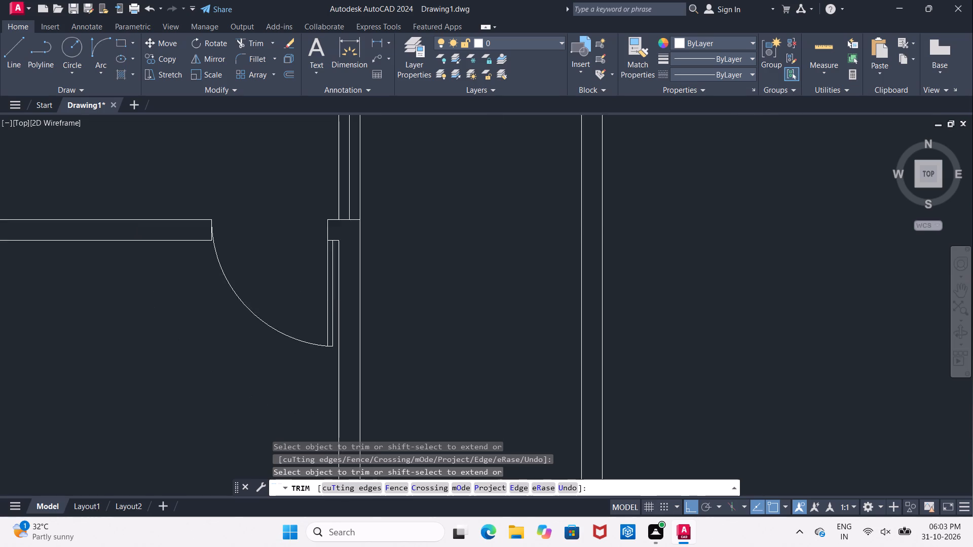
key(Escape)
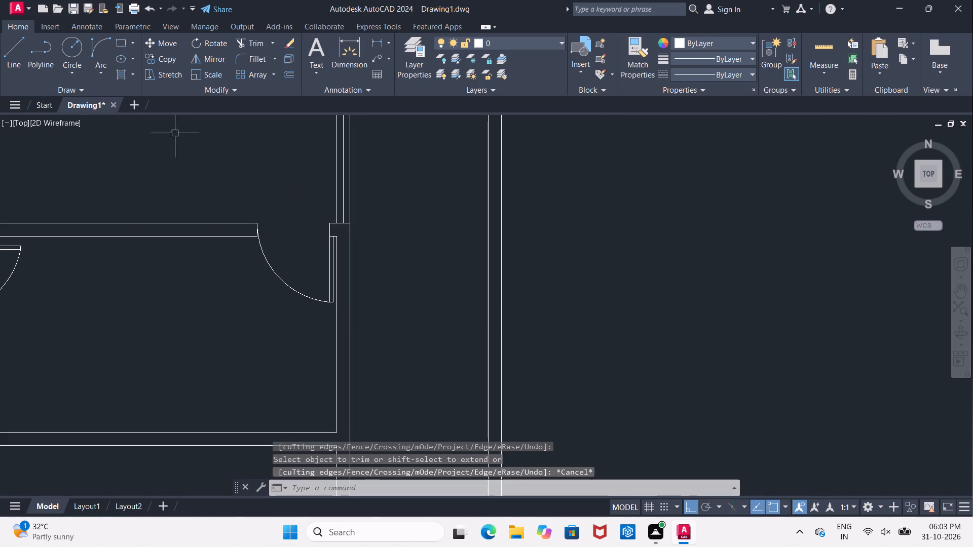
Draw a line across the strip's left wall at the midpoint of the upper small room's right side and trim its overshoot.
click(20, 54)
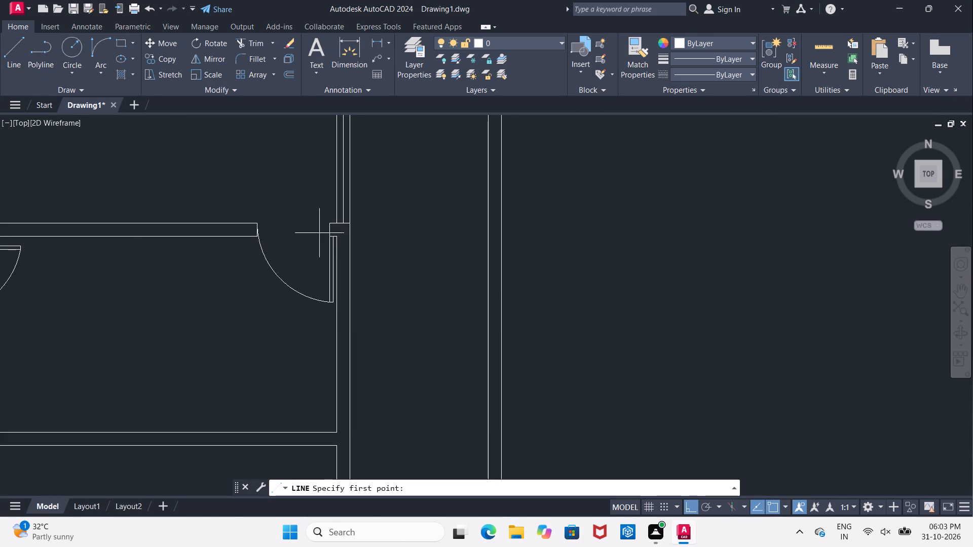
click(339, 337)
scroll(342, 339, up, 2)
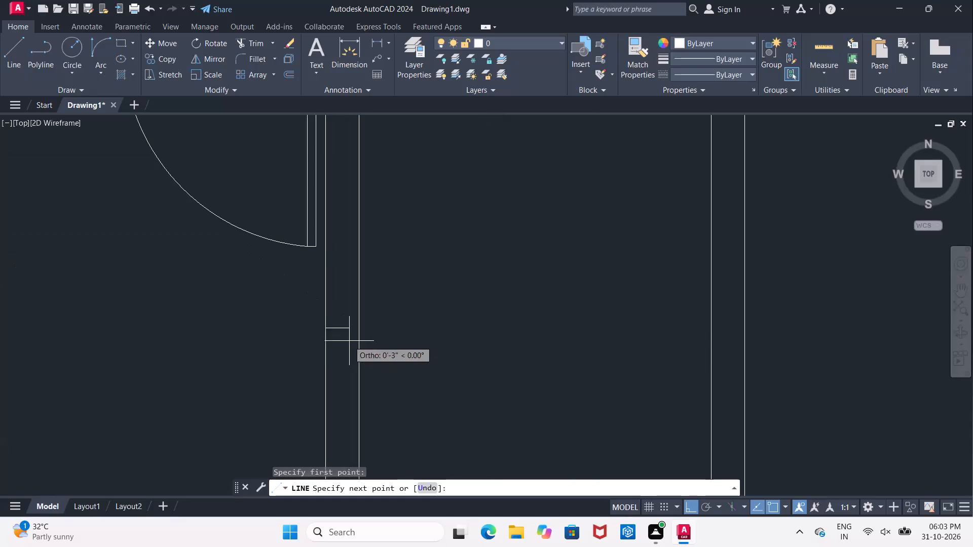
click(371, 328)
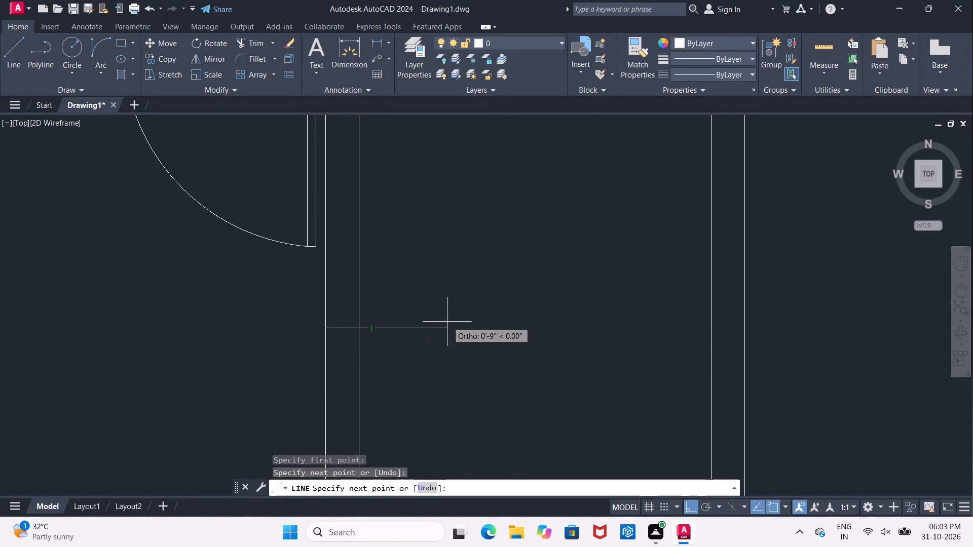
key(Escape)
text(TR)
key(space)
key(space)
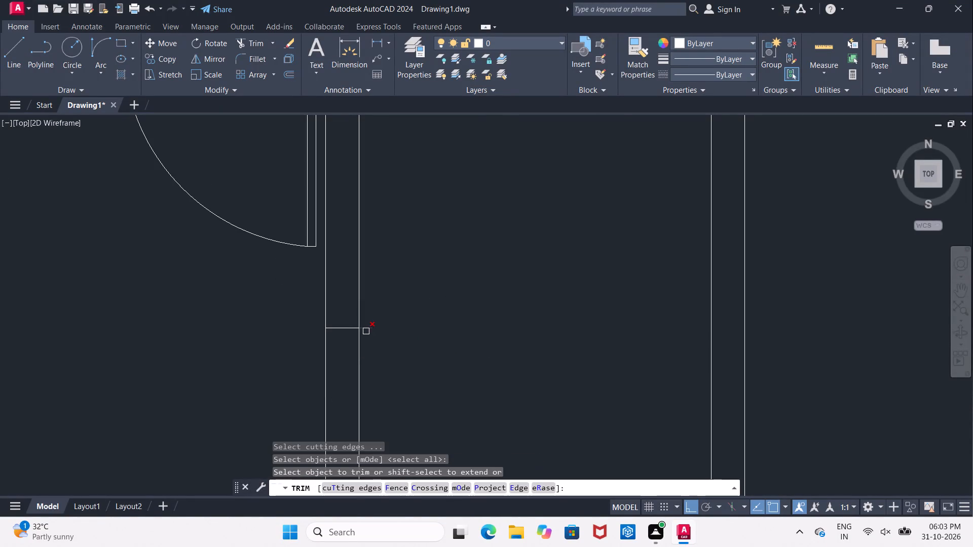
click(366, 331)
scroll(421, 317, down, 3)
middle_drag(448, 317, 442, 229)
key(Escape)
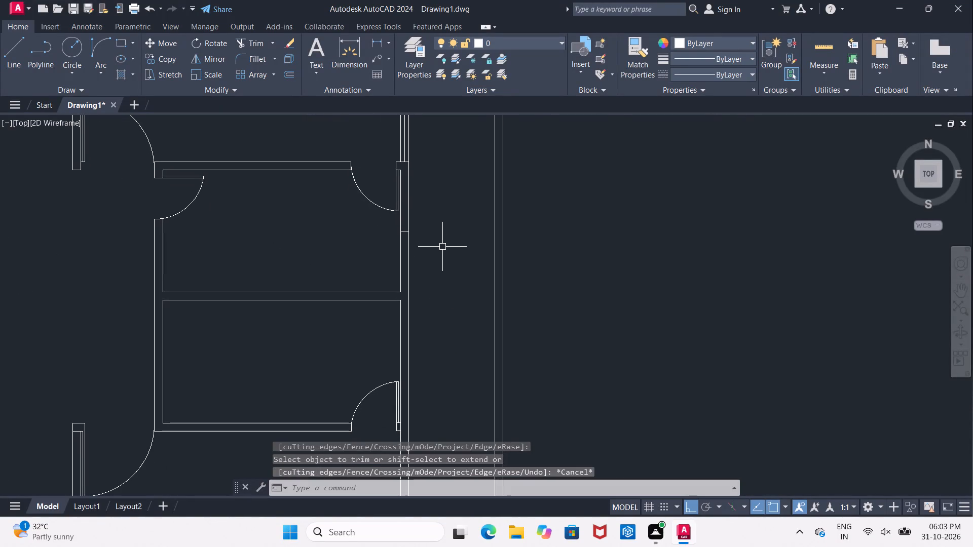
Offset the short cross line by 1' both upward and downward within the wall beside the upper small room.
key(o)
key(Return)
text(1')
key(Return)
scroll(422, 226, up, 2)
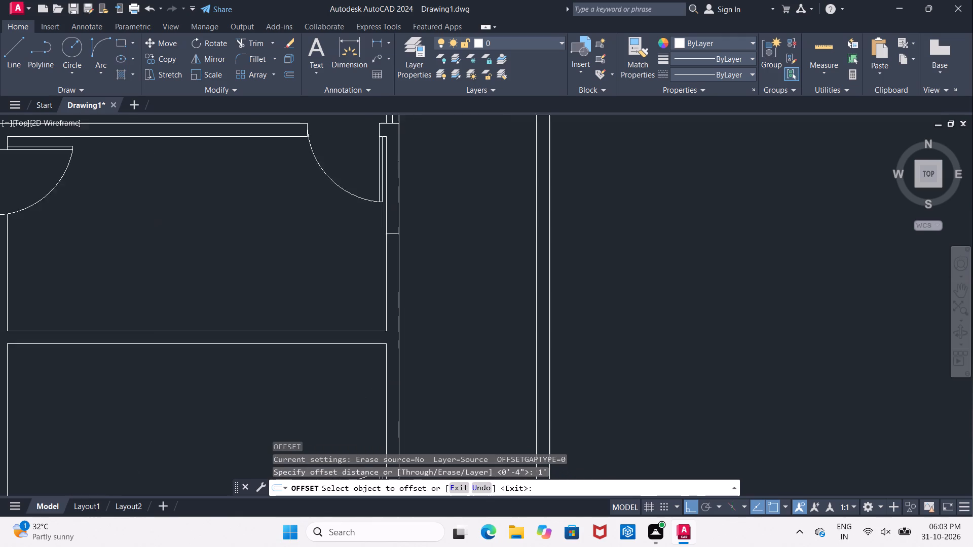
click(376, 238)
click(378, 272)
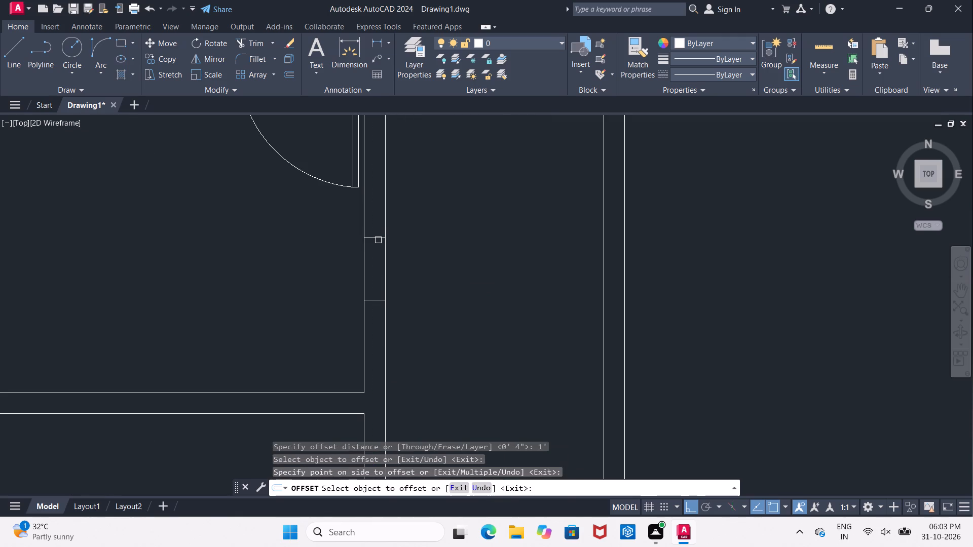
click(378, 240)
click(379, 222)
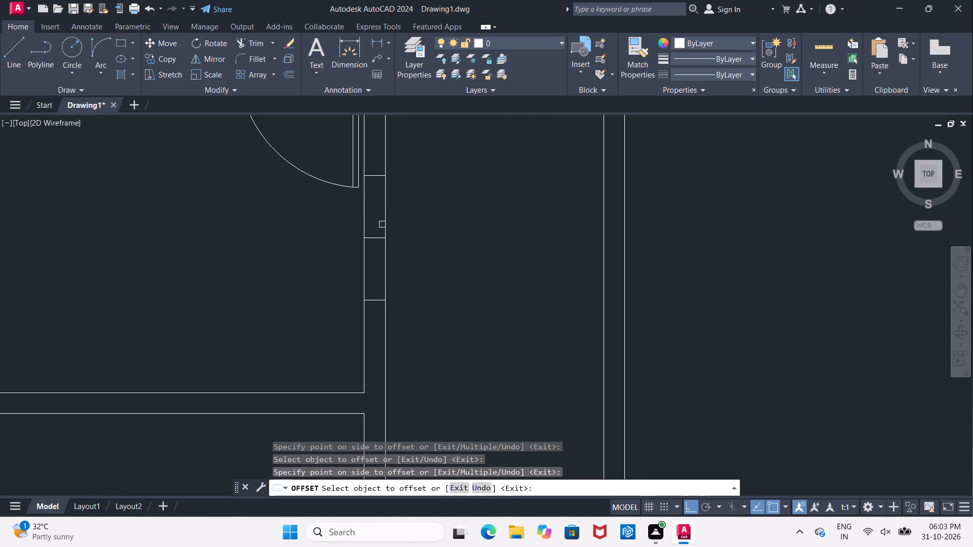
scroll(382, 224, down, 2)
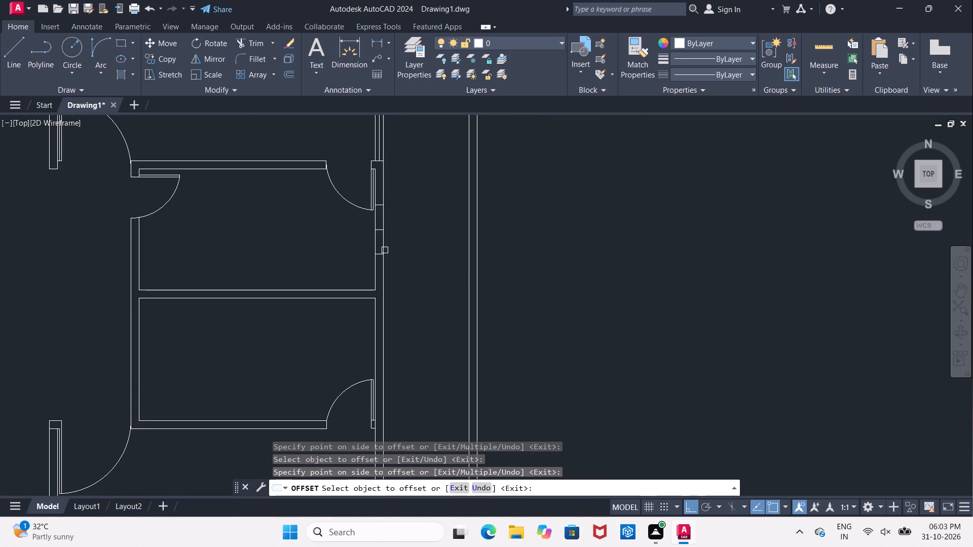
key(Escape)
Delete the original middle cross line between the two offset window end caps.
click(381, 231)
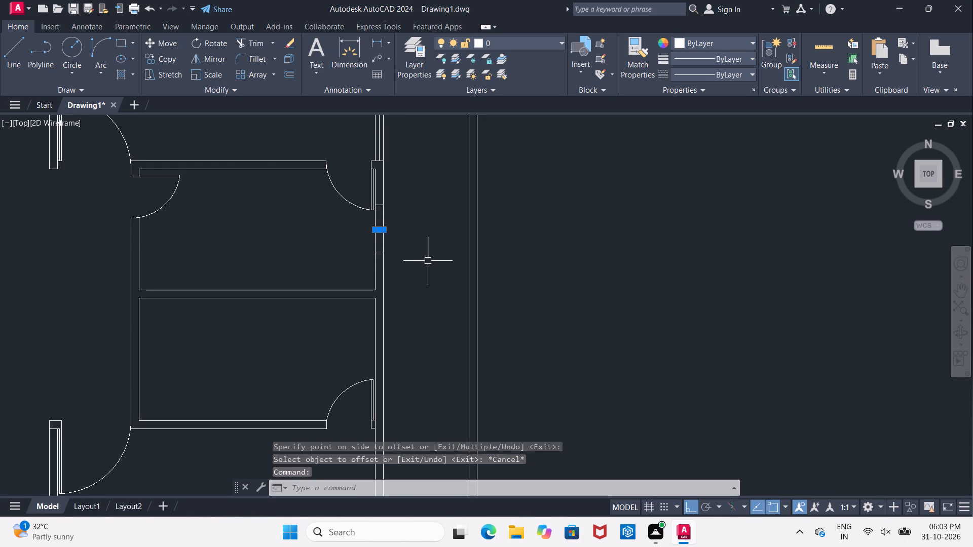
key(Delete)
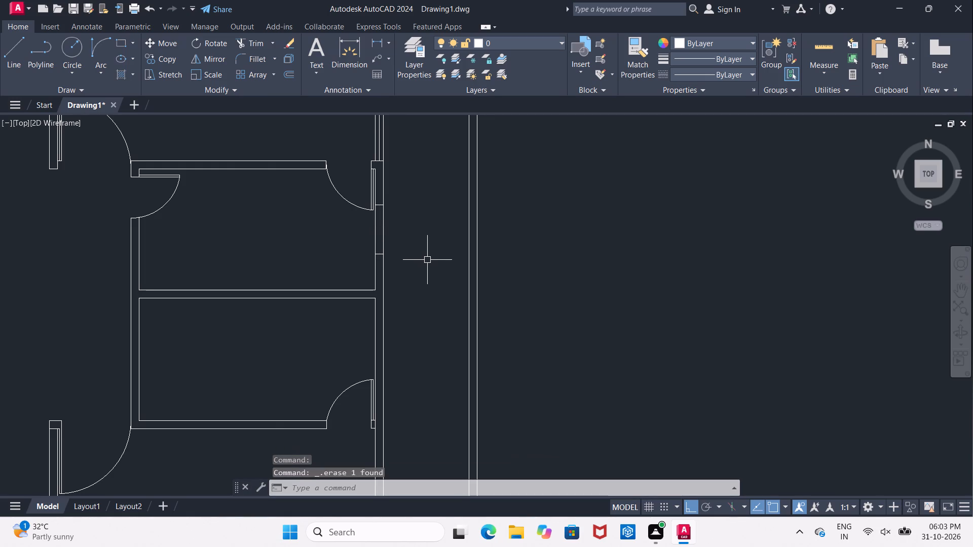
Draw the window centre line between the midpoints of the two end caps beside the upper small room.
click(20, 53)
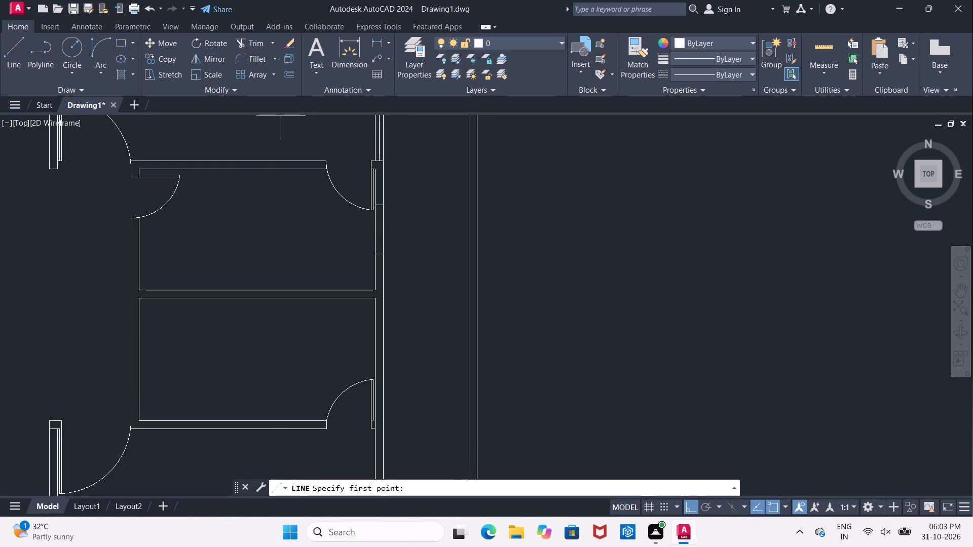
scroll(371, 224, up, 2)
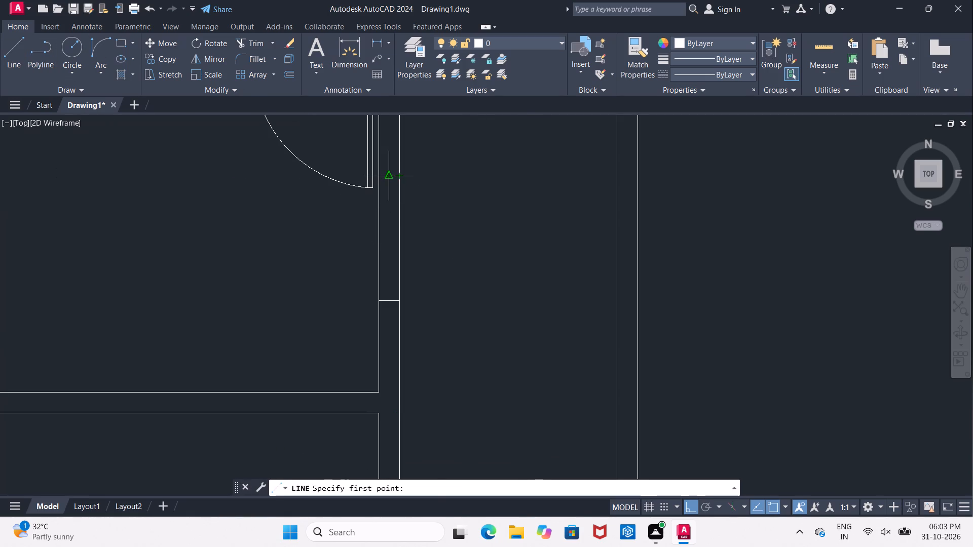
click(388, 176)
click(390, 299)
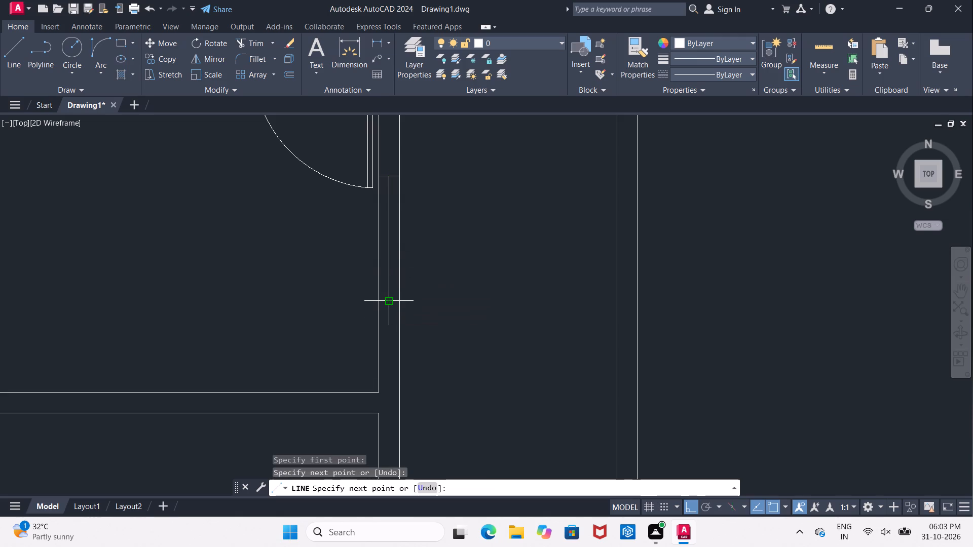
key(Escape)
scroll(390, 299, down, 1)
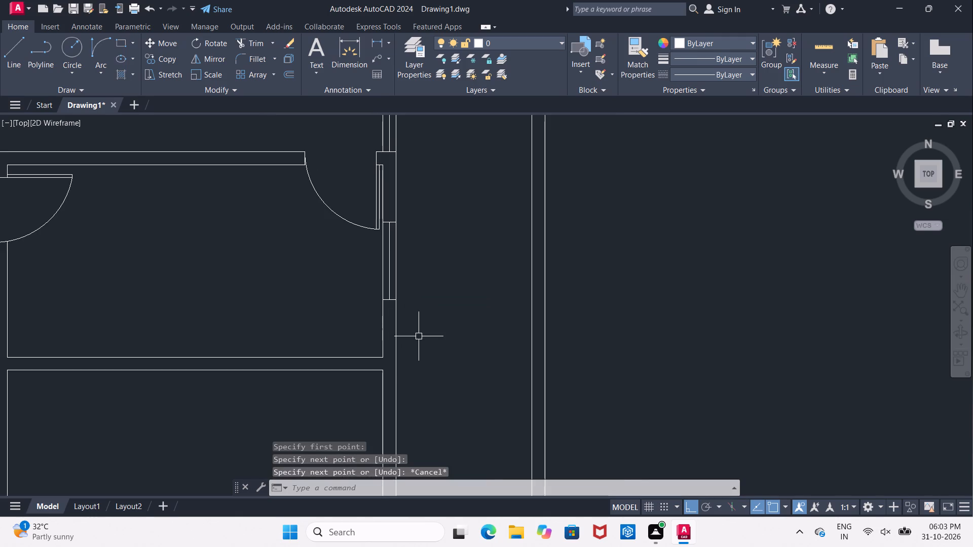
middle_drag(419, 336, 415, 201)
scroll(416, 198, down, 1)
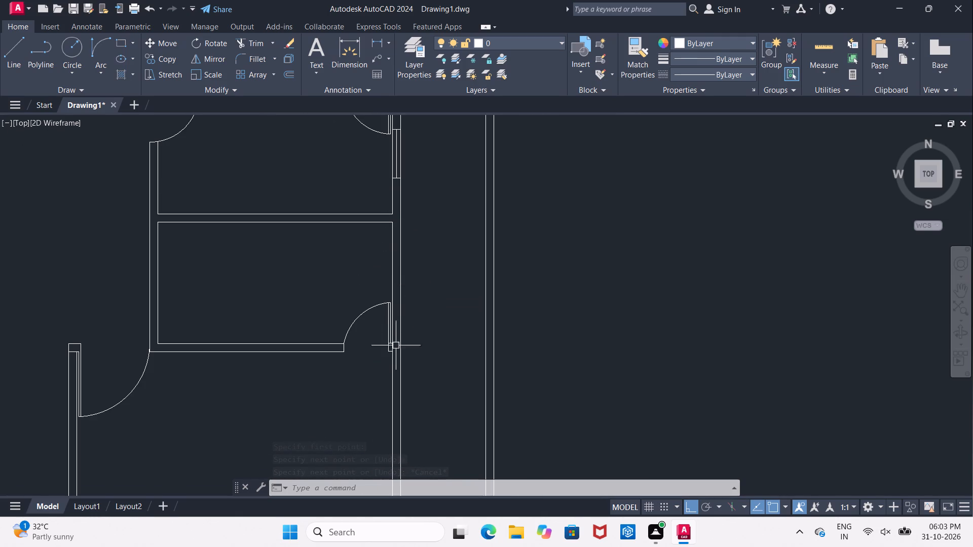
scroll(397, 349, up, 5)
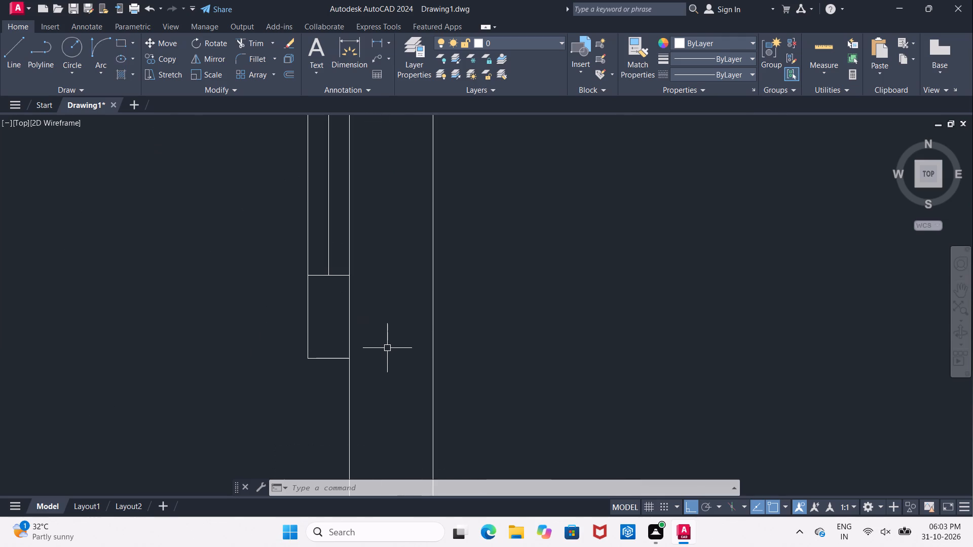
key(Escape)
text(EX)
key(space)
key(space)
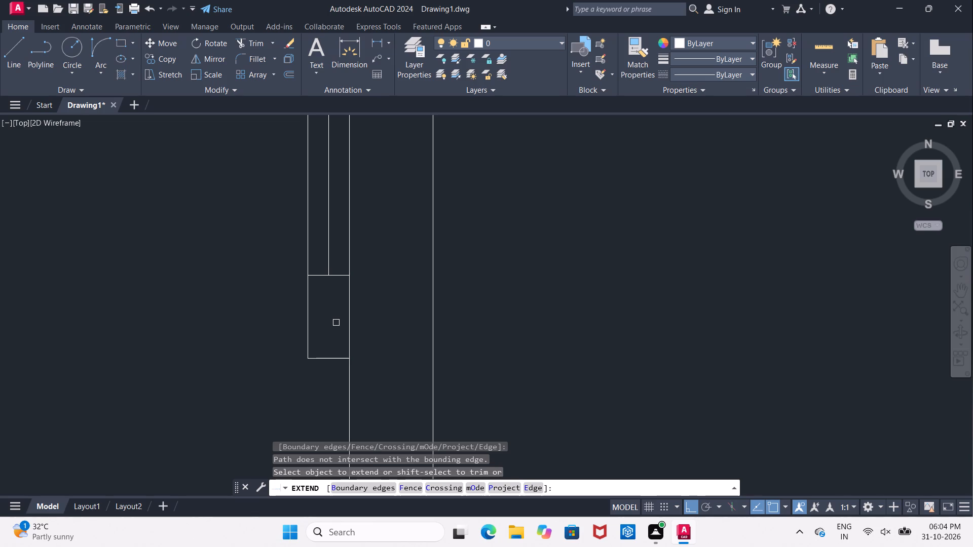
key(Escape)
Trim the strip's left wall line where it closes the lower small room's right door jamb.
text(TR)
key(space)
key(space)
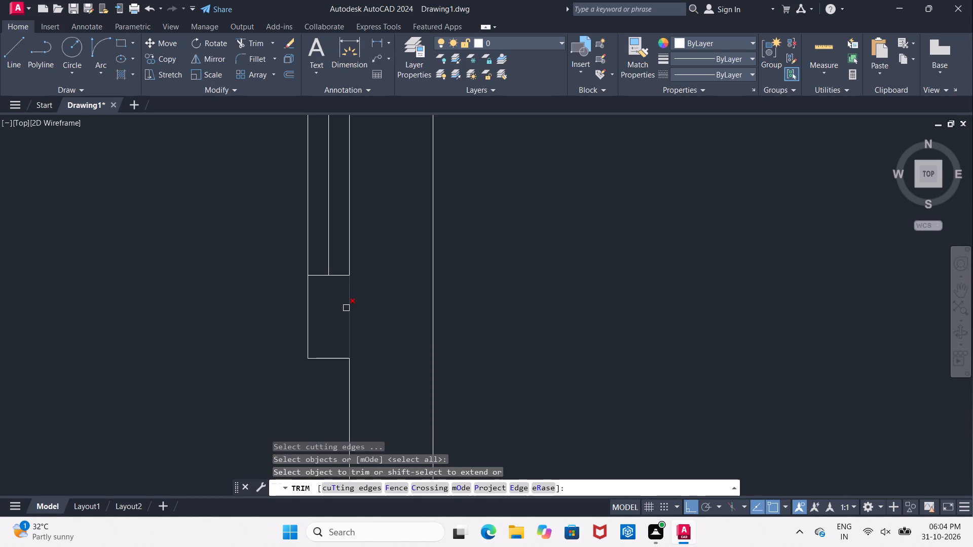
click(346, 308)
scroll(346, 308, down, 3)
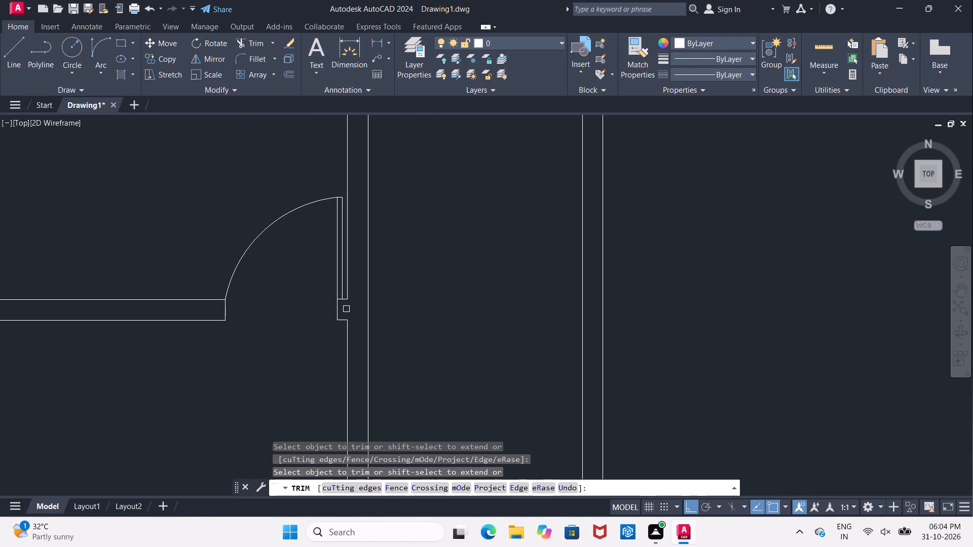
key(Escape)
Draw a short horizontal line across the right wall of the lower small room, starting at the midpoint of its inner wall line.
click(15, 55)
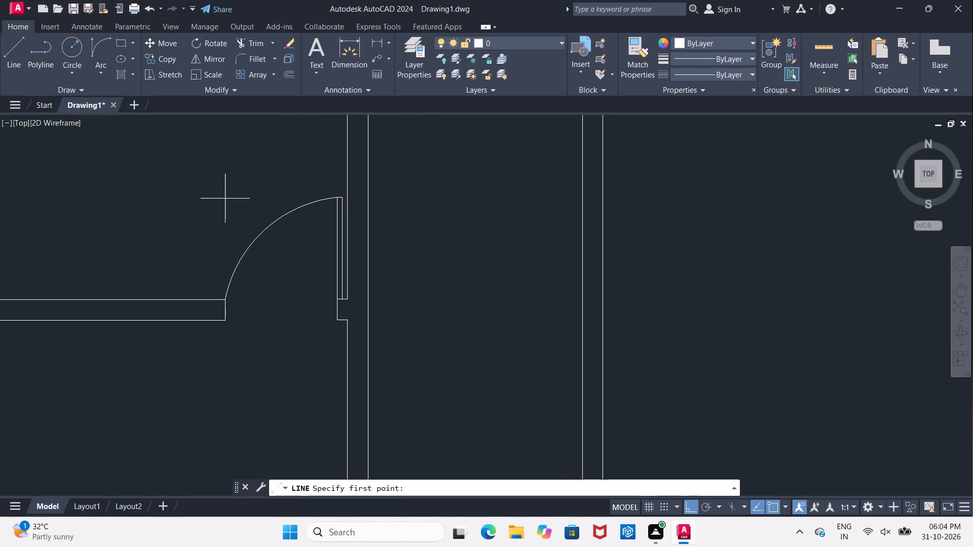
scroll(413, 249, down, 3)
scroll(410, 225, up, 1)
scroll(383, 164, up, 1)
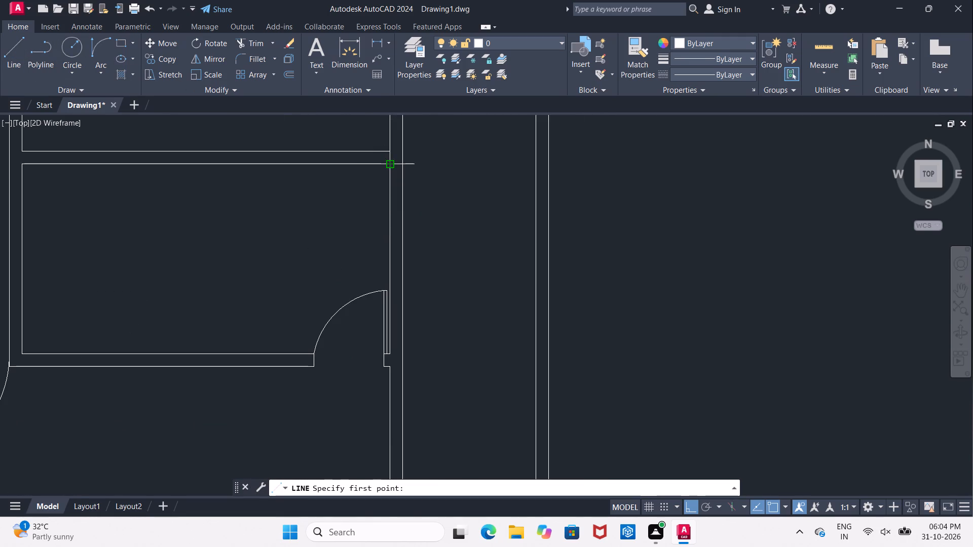
click(389, 261)
click(414, 262)
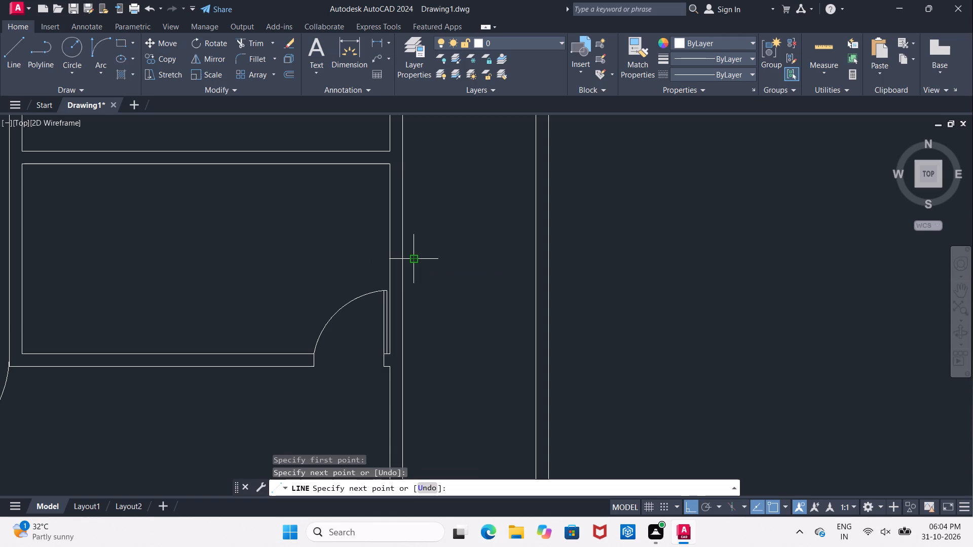
key(Escape)
Trim the part of the short cross line that projects beyond the outer wall line beside the lower small room.
text(TR)
key(space)
key(space)
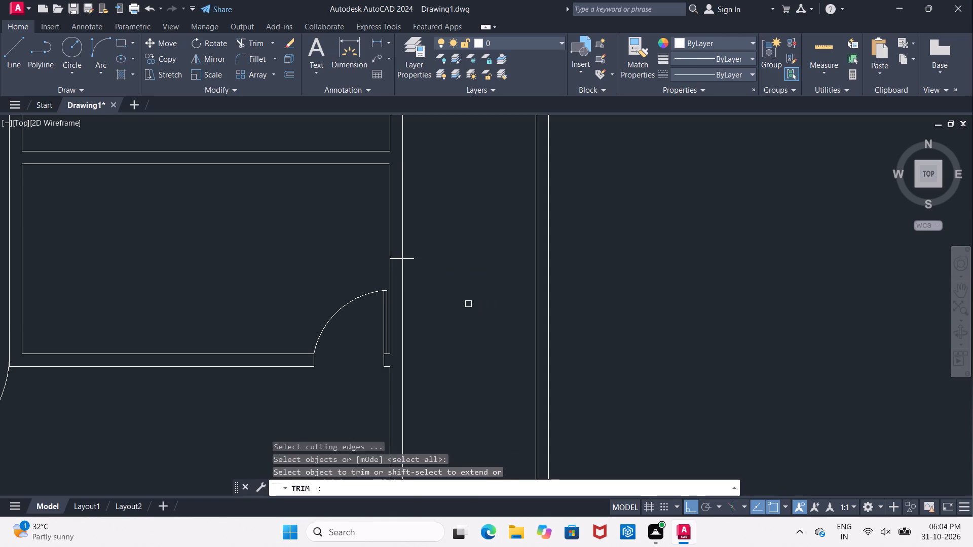
click(410, 256)
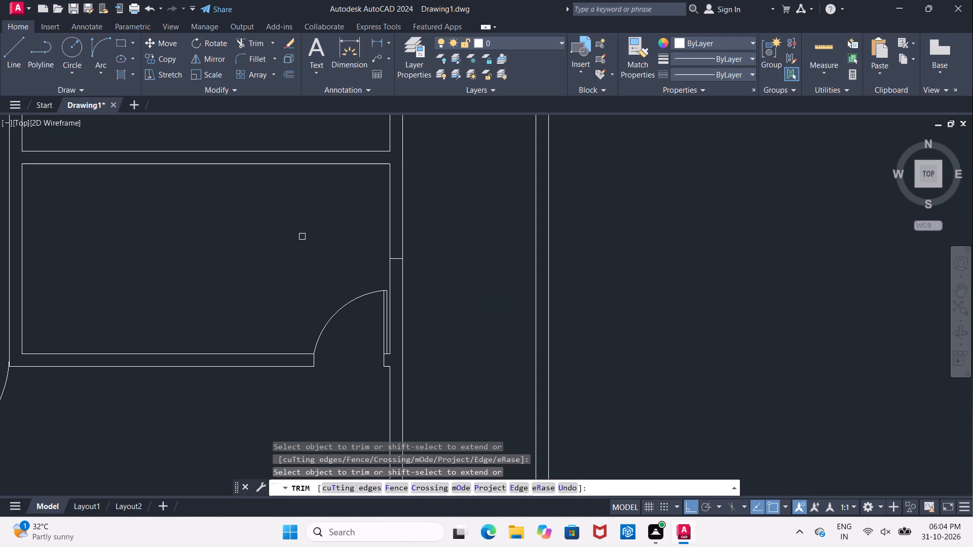
scroll(371, 262, up, 2)
key(Escape)
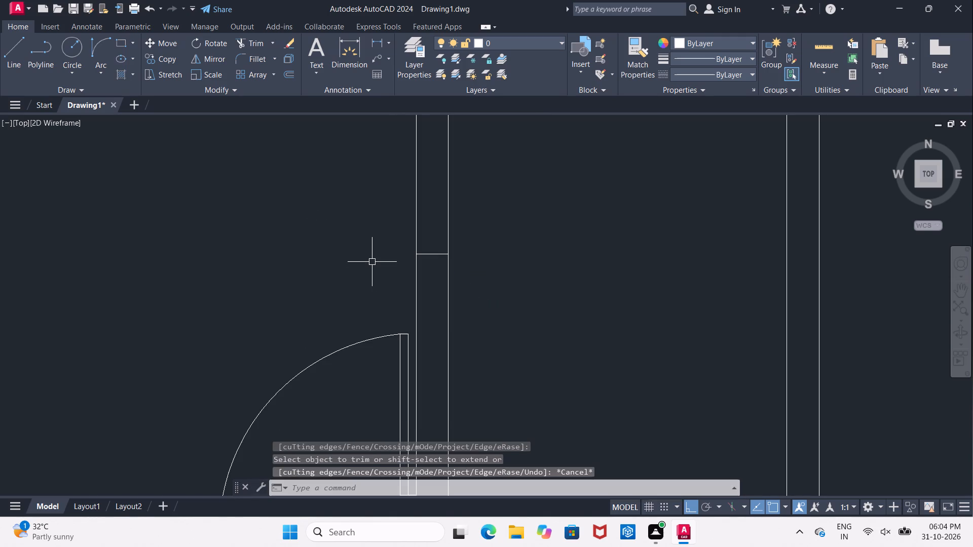
Offset the short cross line by 1' both upward and downward within the wall beside the lower small room.
key(o)
key(Return)
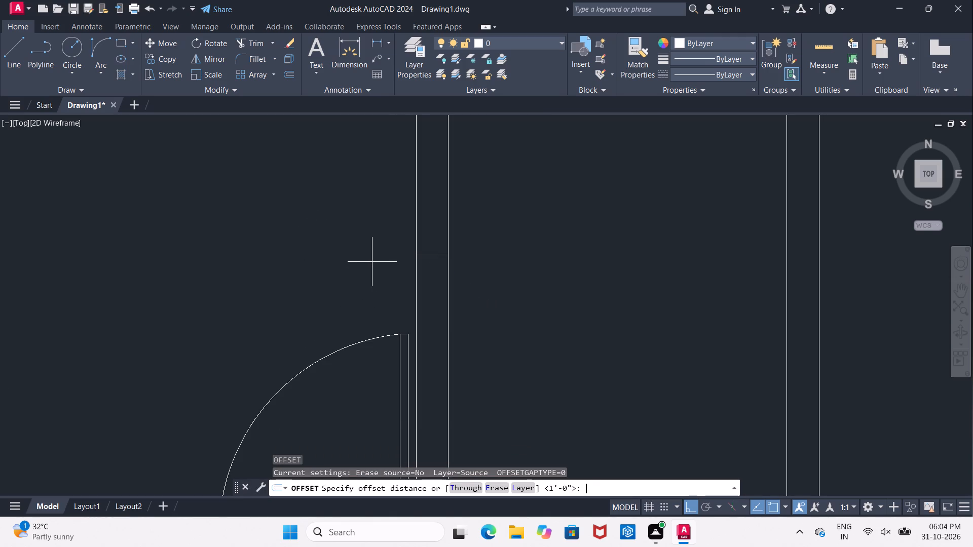
text(1')
key(Return)
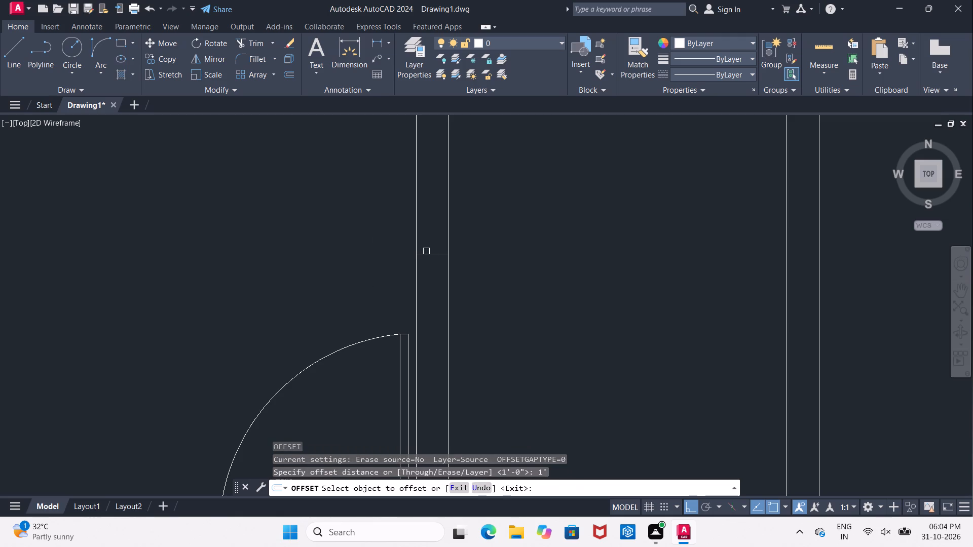
click(430, 254)
click(422, 198)
click(432, 251)
click(439, 304)
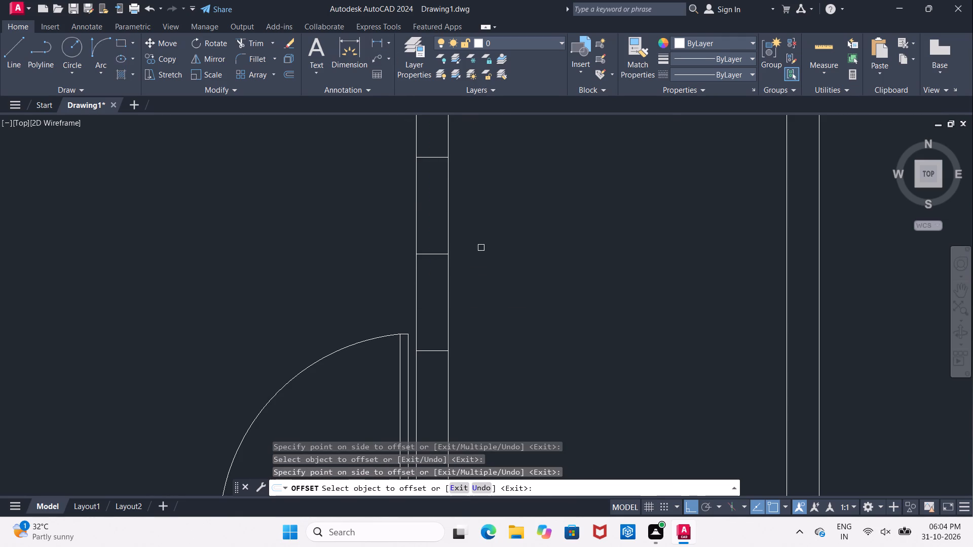
scroll(481, 248, down, 3)
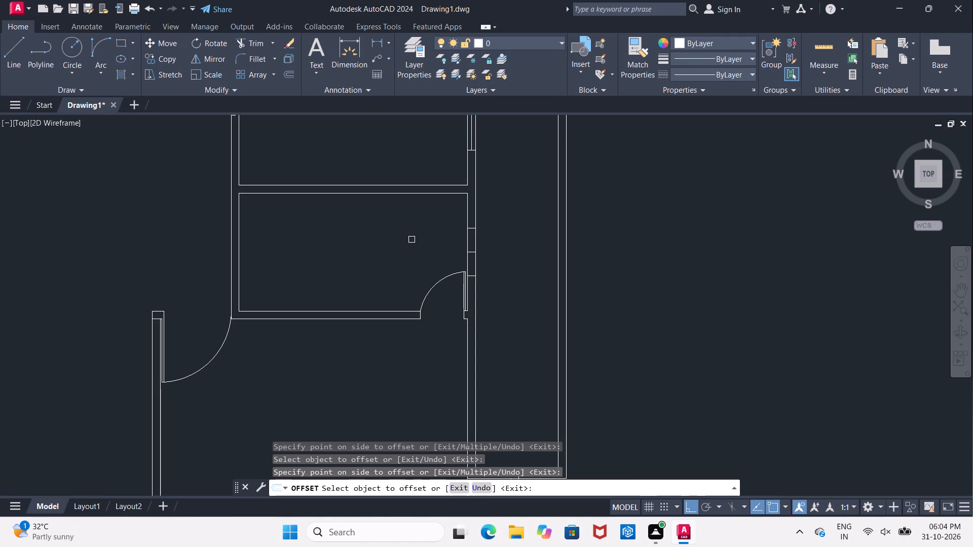
key(Escape)
Delete the original middle cross line between the two offset window end caps beside the lower small room.
scroll(411, 240, down, 1)
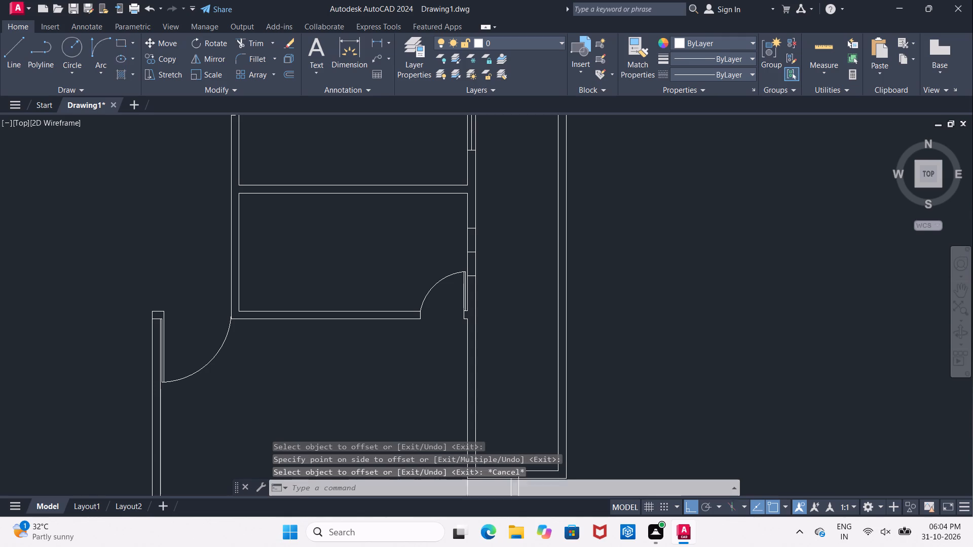
scroll(453, 247, up, 3)
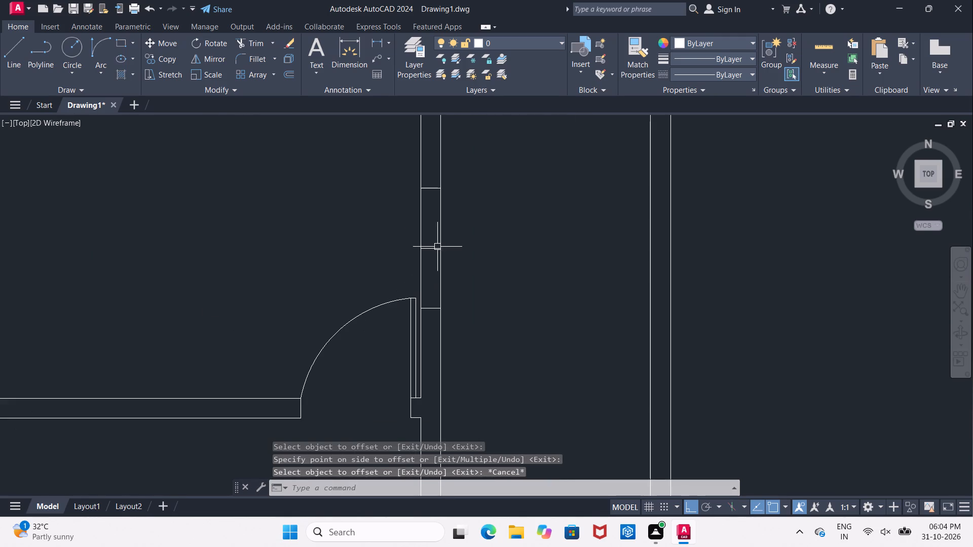
click(437, 247)
key(Delete)
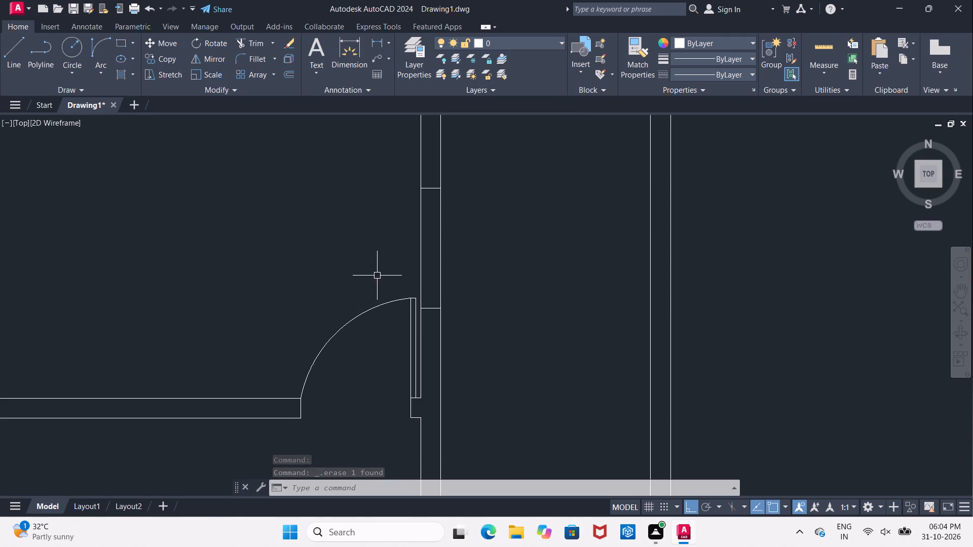
Draw a short horizontal line across the wall to the right of the staircase, starting at the midpoint of its inner wall line.
scroll(399, 316, down, 5)
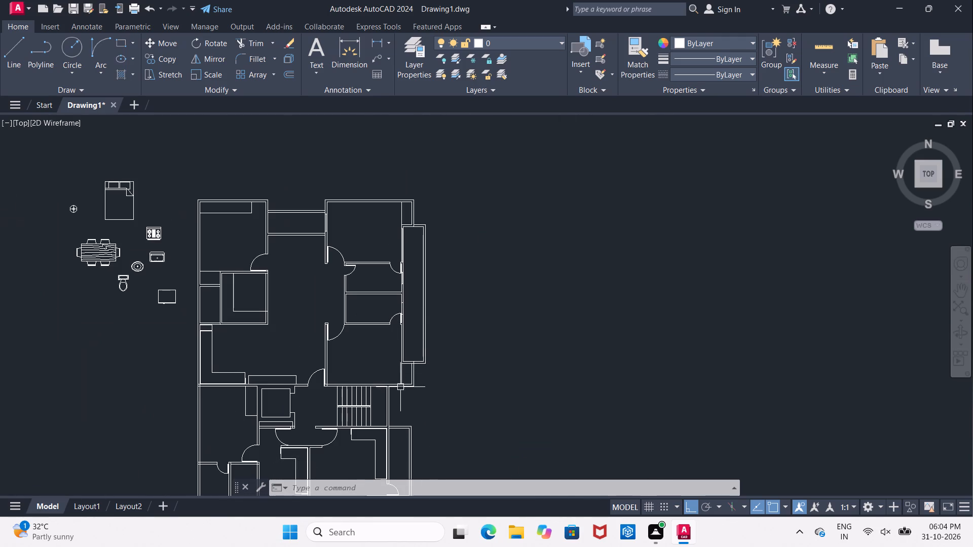
middle_drag(398, 392, 413, 357)
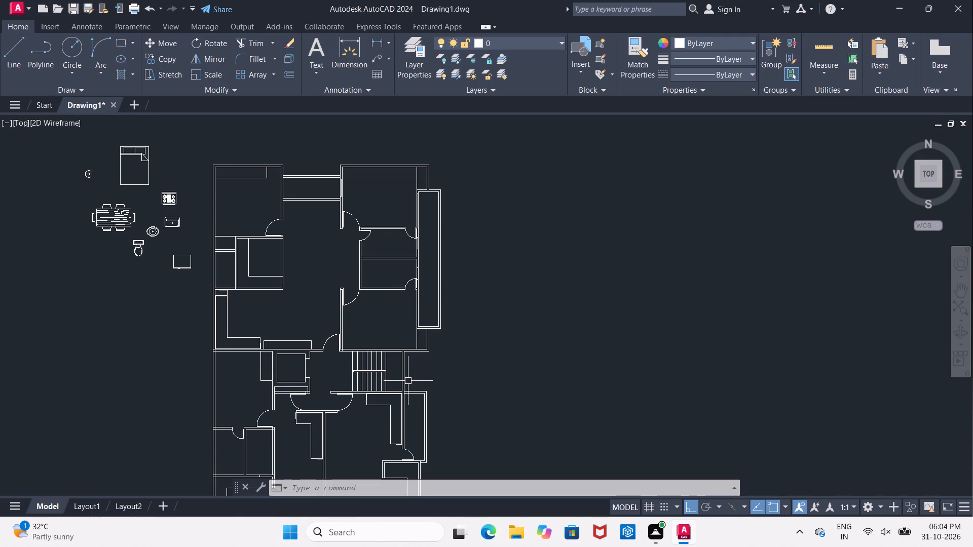
scroll(408, 381, up, 4)
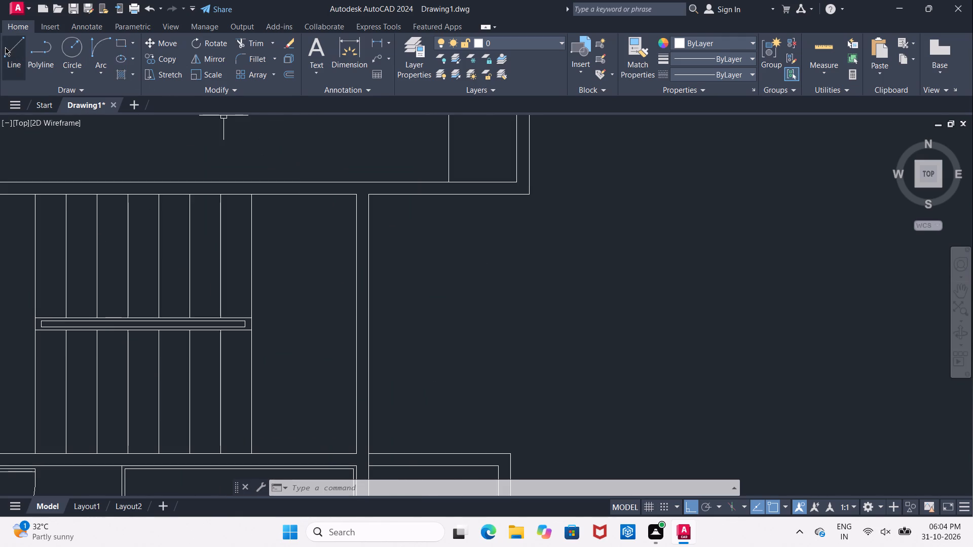
click(8, 49)
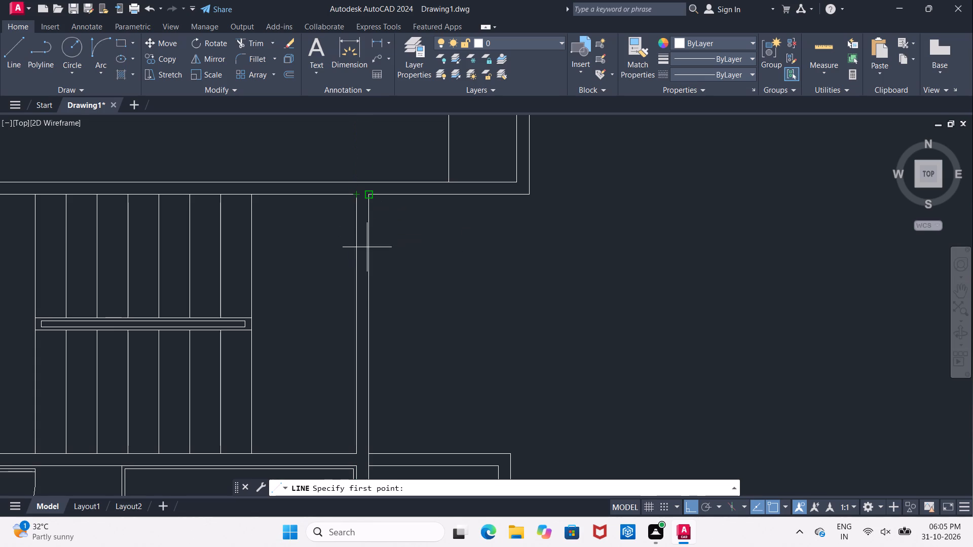
click(356, 325)
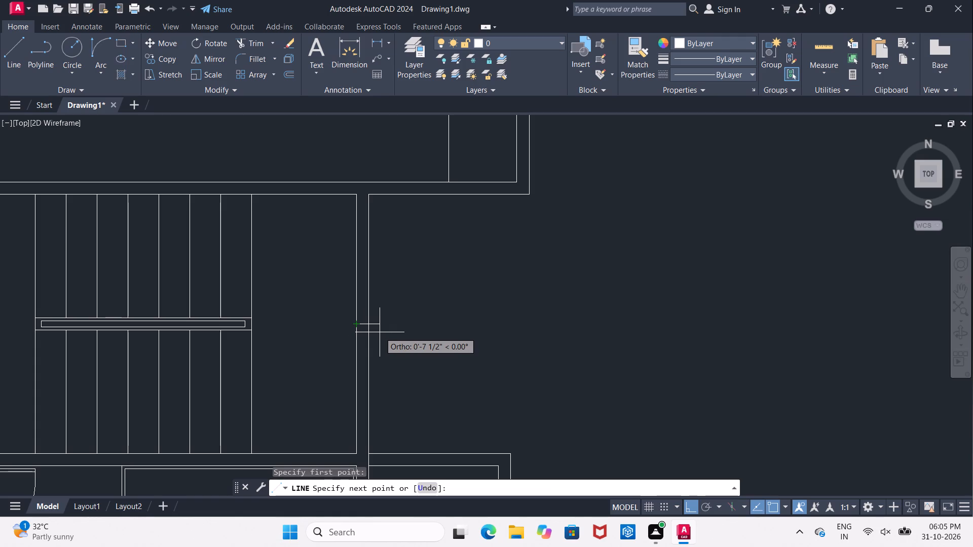
click(380, 332)
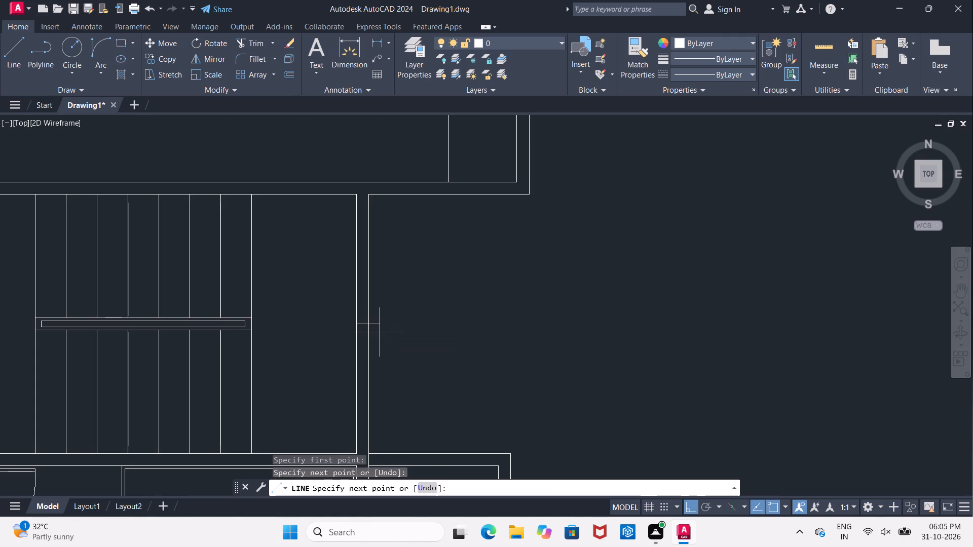
key(Escape)
Trim the part of the short cross line that projects beyond the staircase wall's outer line.
key(t)
key(r)
key(space)
key(space)
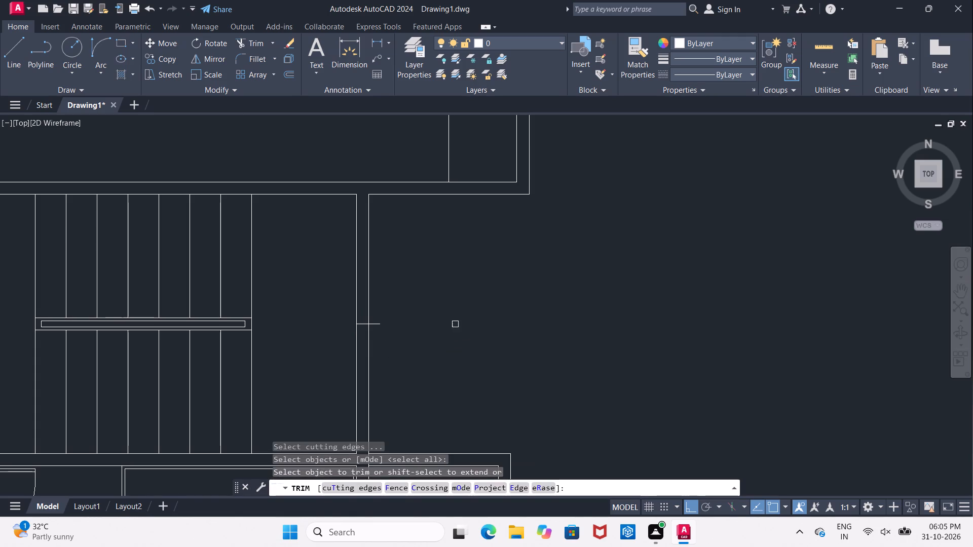
scroll(368, 332, up, 1)
click(375, 322)
middle_drag(407, 334, 450, 329)
key(Escape)
Save the drawing.
key(ctrl+s)
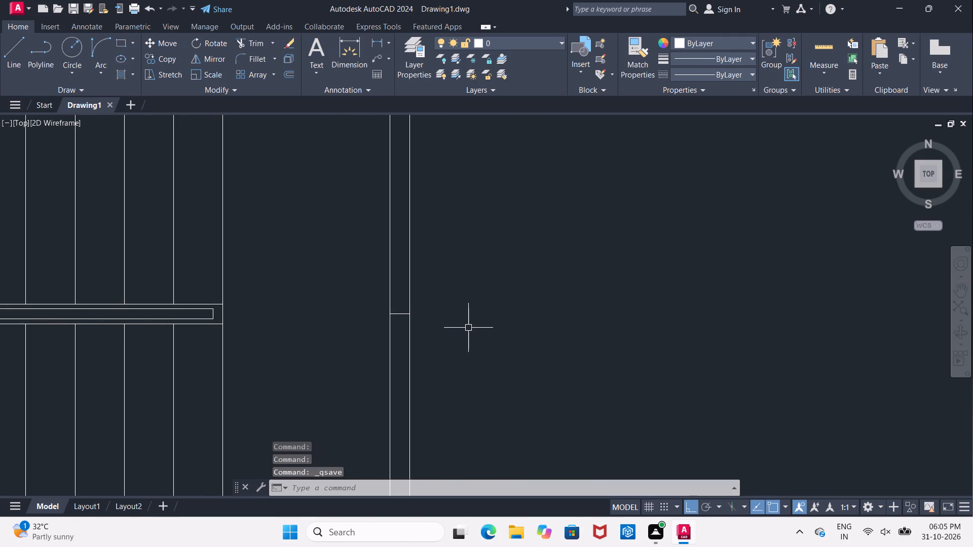
Offset the short cross line by 2' both upward and downward within the wall to the right of the staircase.
key(o)
key(Return)
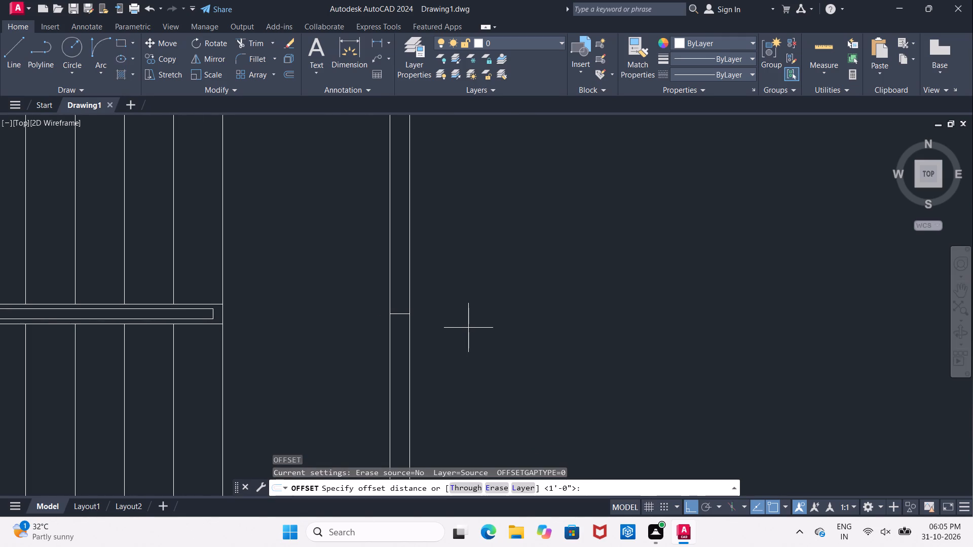
text(2')
key(Return)
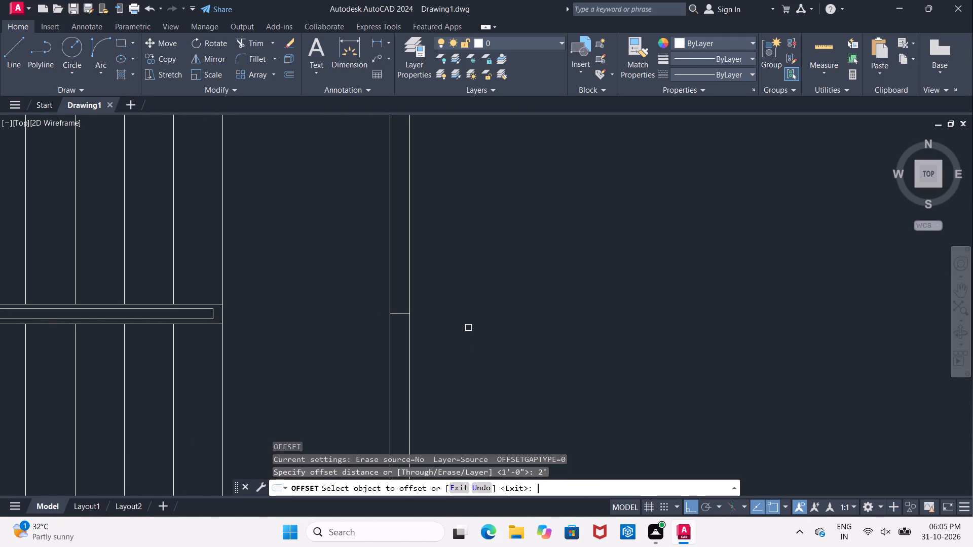
click(397, 313)
click(395, 290)
click(400, 310)
click(400, 317)
click(402, 342)
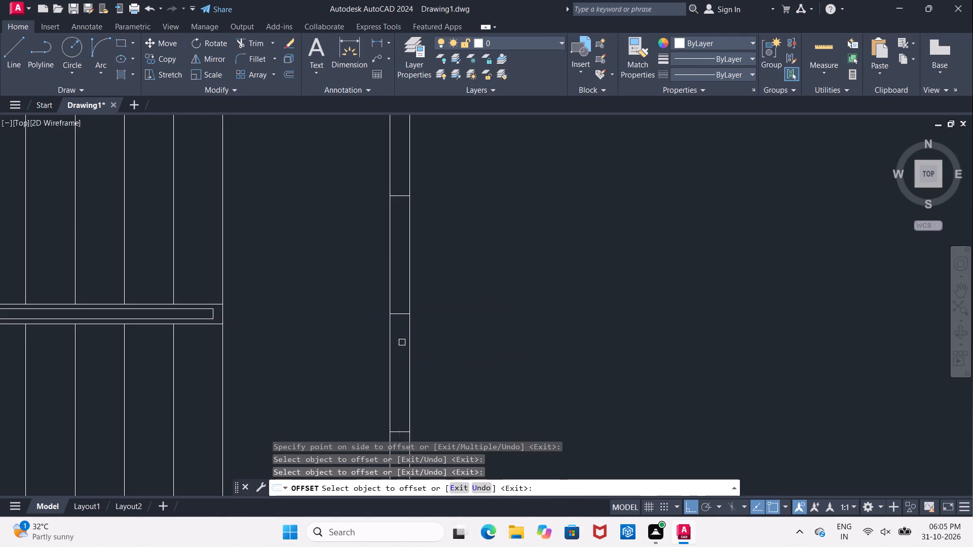
key(Escape)
Delete the original middle cross line between the two offset window end caps in the staircase wall.
click(402, 314)
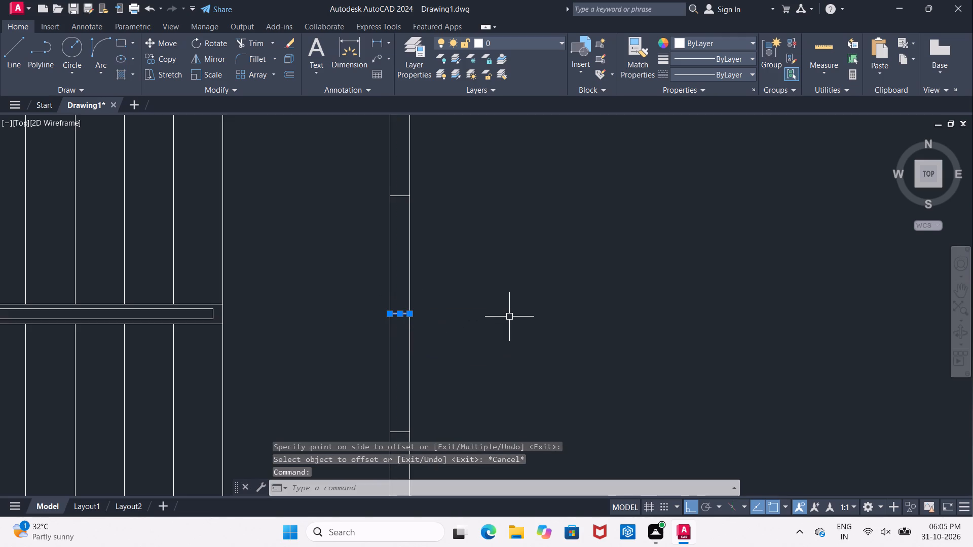
key(Delete)
Draw the window centre line between the midpoints of the two end caps in the staircase wall.
middle_drag(517, 320, 510, 241)
click(9, 47)
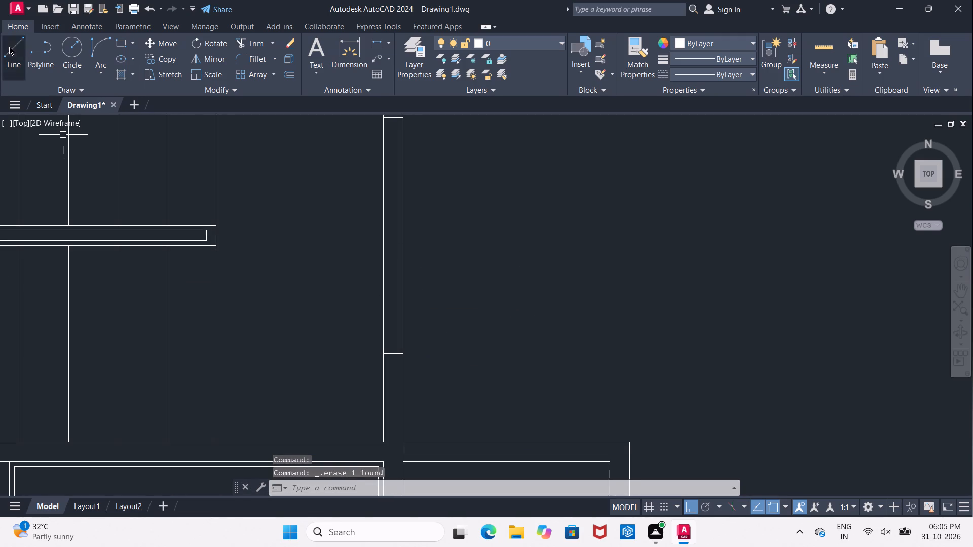
middle_drag(344, 127, 349, 155)
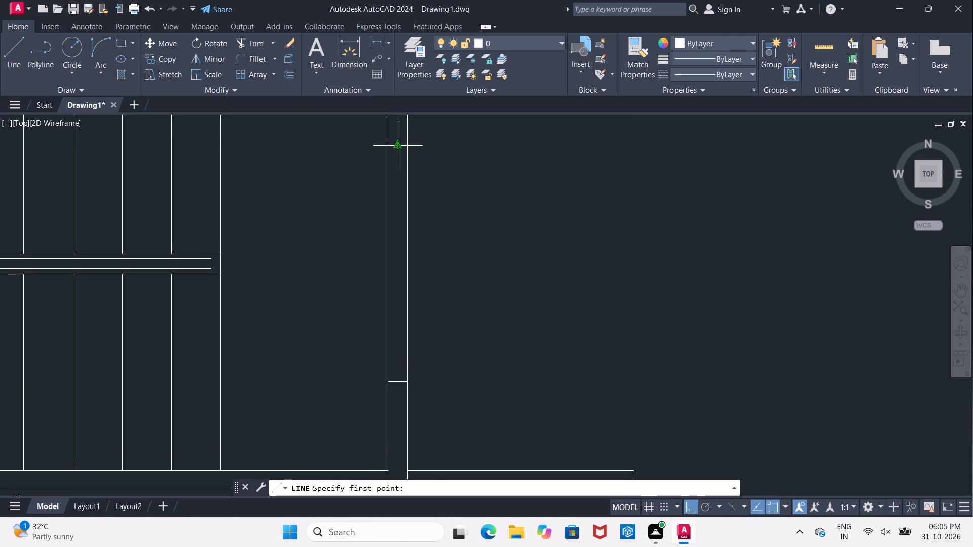
click(397, 144)
click(398, 384)
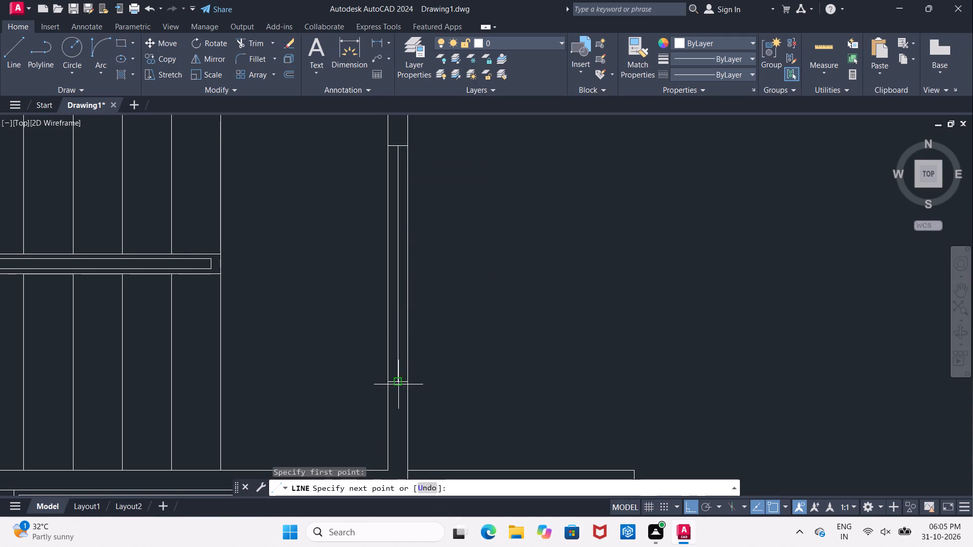
key(Escape)
Delete the two short leftover cross marks beside the wall next to the L-shaped counter below the staircase.
scroll(399, 382, down, 4)
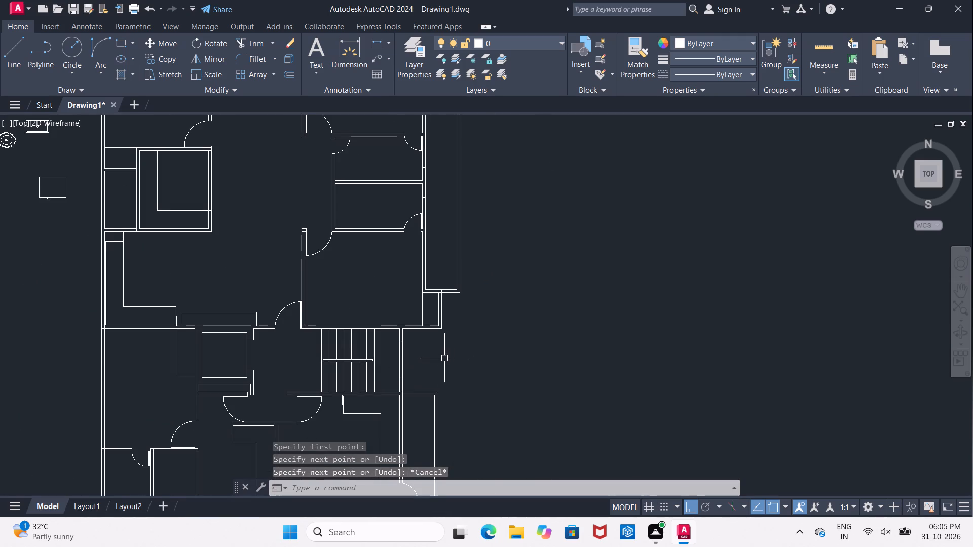
scroll(451, 357, down, 1)
middle_drag(451, 357, 436, 317)
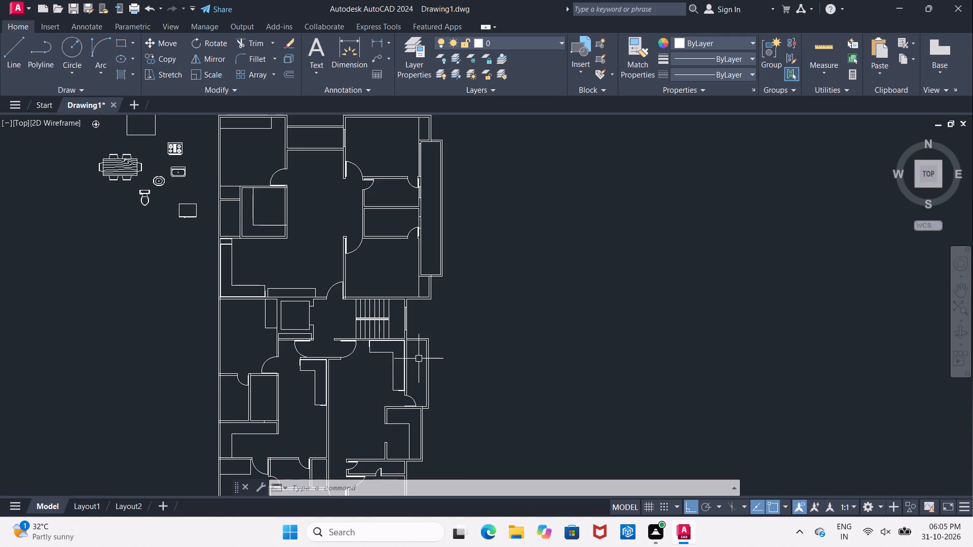
middle_drag(419, 359, 419, 317)
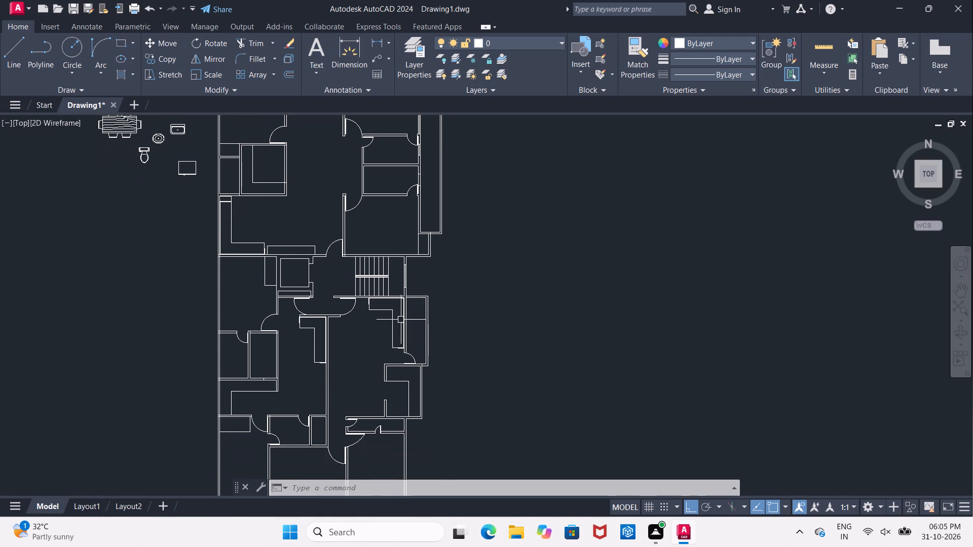
scroll(401, 320, up, 4)
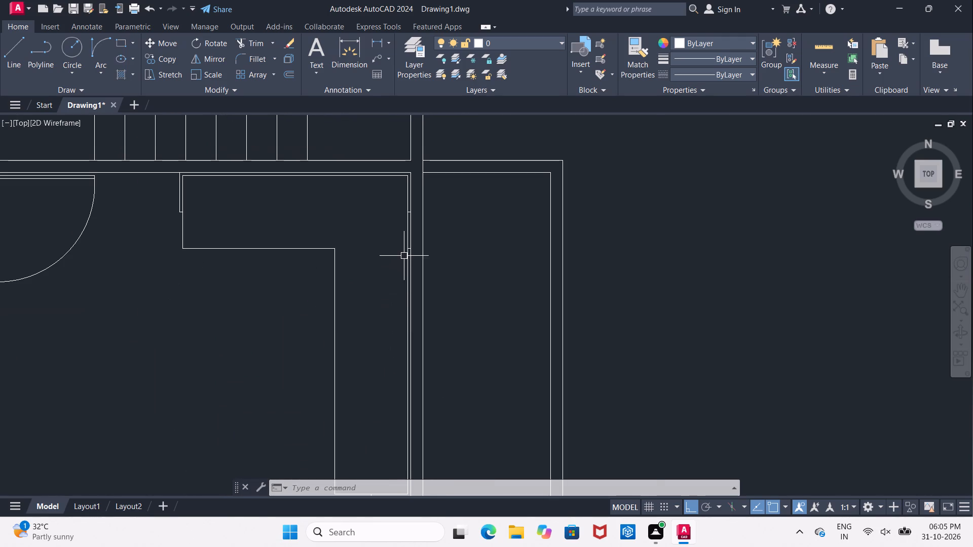
scroll(404, 254, up, 3)
click(413, 240)
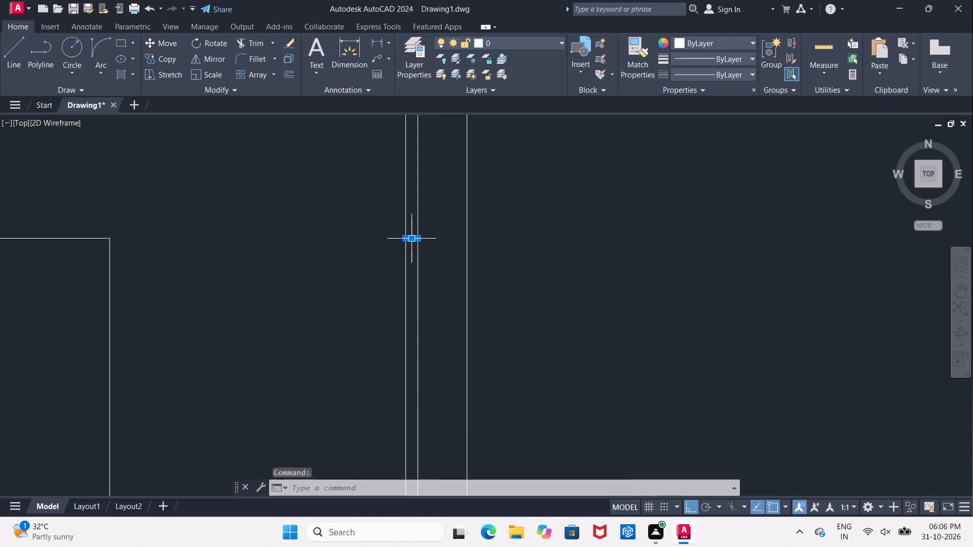
middle_drag(375, 241, 366, 338)
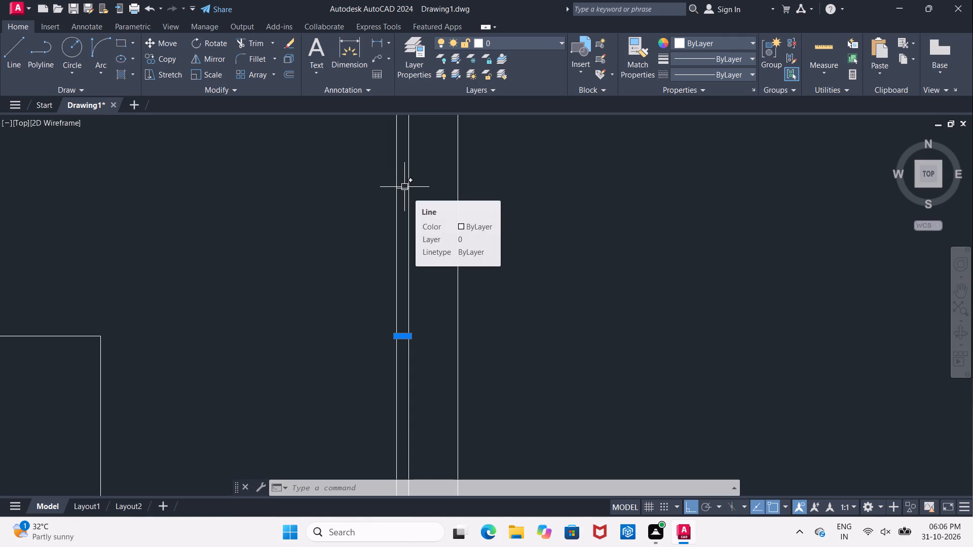
click(404, 187)
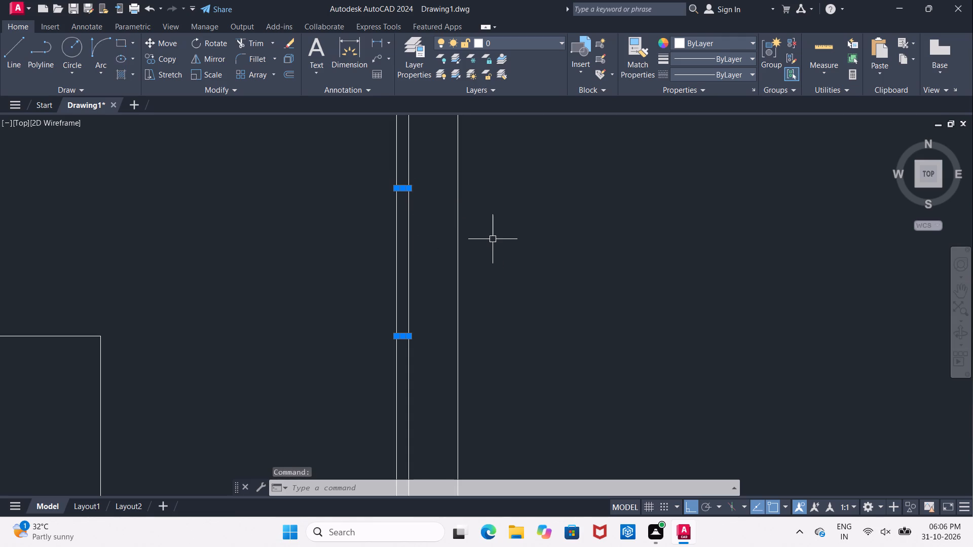
key(Delete)
Draw a short horizontal line across the wall beside the L-shaped counter, from the inner wall-side line's midpoint, and trim its overhanging ends.
click(20, 64)
scroll(298, 318, down, 2)
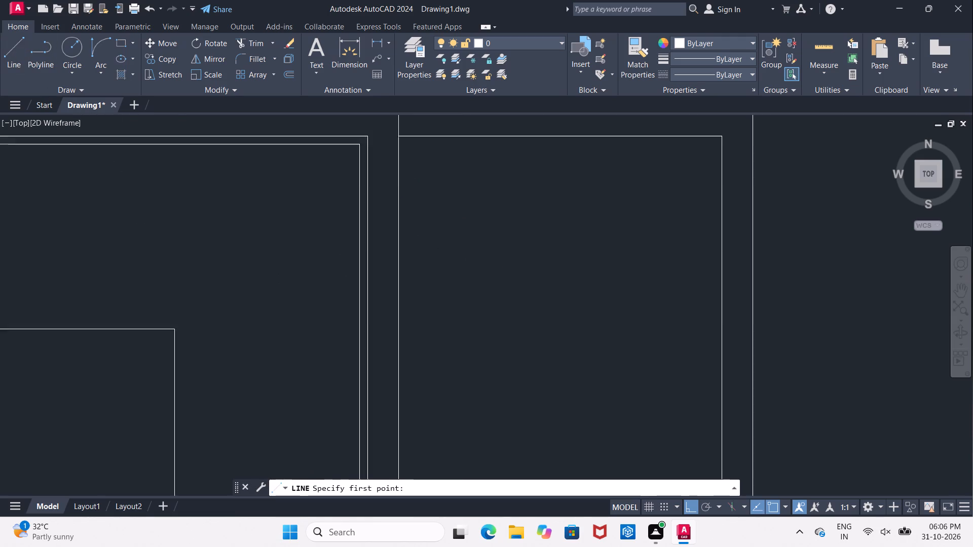
middle_drag(298, 318, 358, 197)
scroll(371, 221, down, 2)
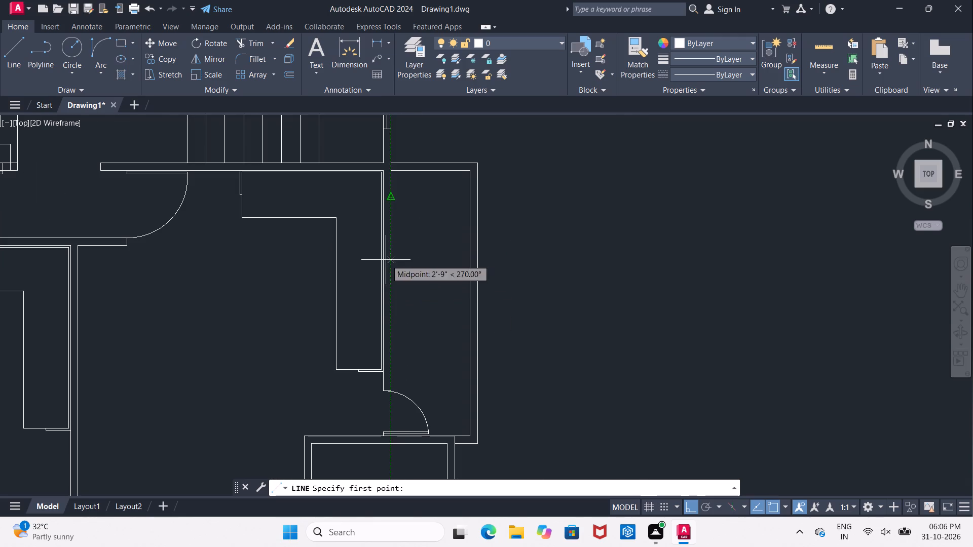
scroll(380, 265, up, 2)
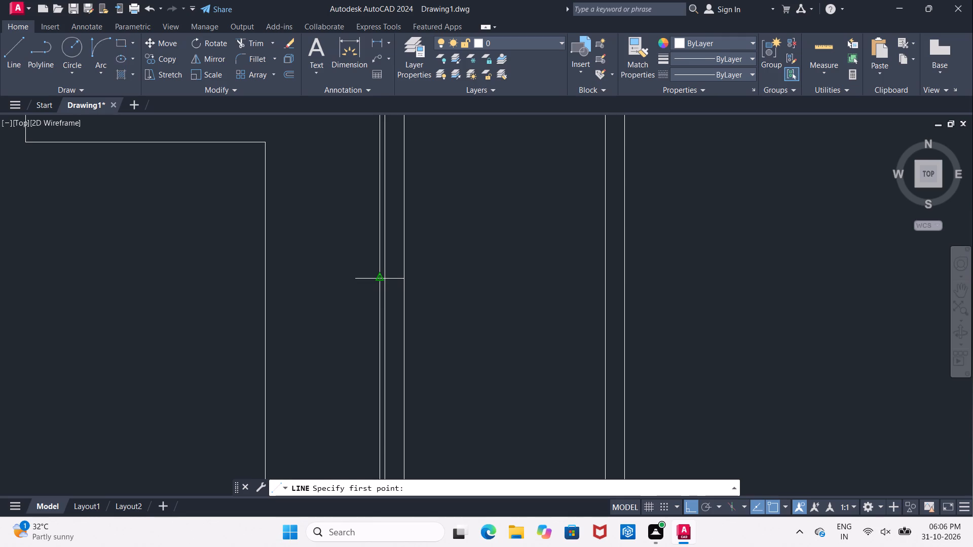
click(383, 277)
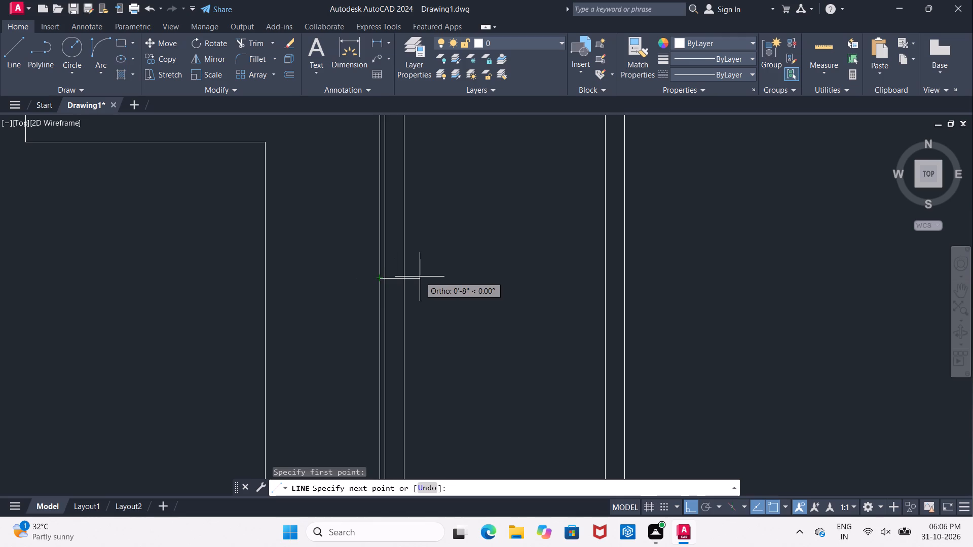
click(420, 277)
key(Escape)
text(TR)
key(space)
key(space)
click(418, 279)
scroll(378, 291, up, 2)
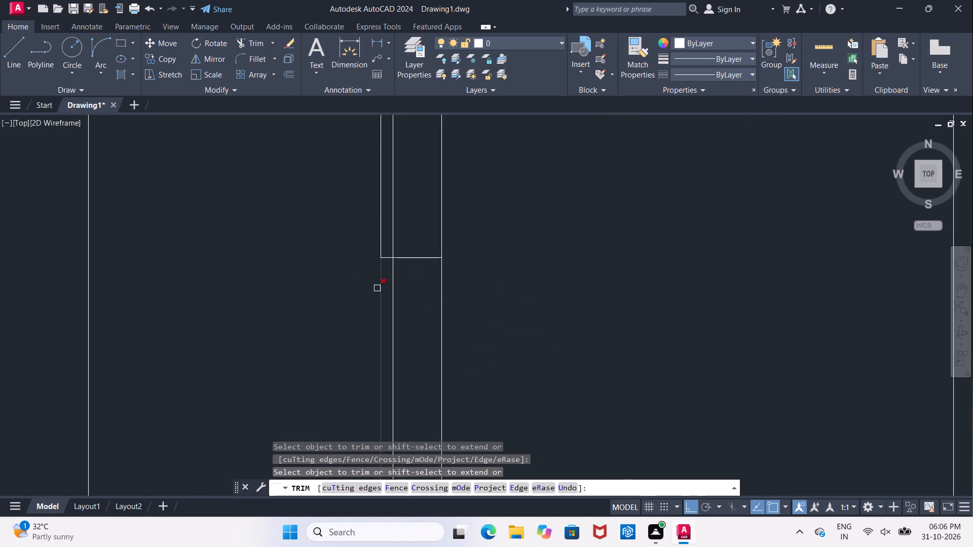
scroll(377, 288, up, 1)
click(392, 242)
scroll(391, 241, down, 4)
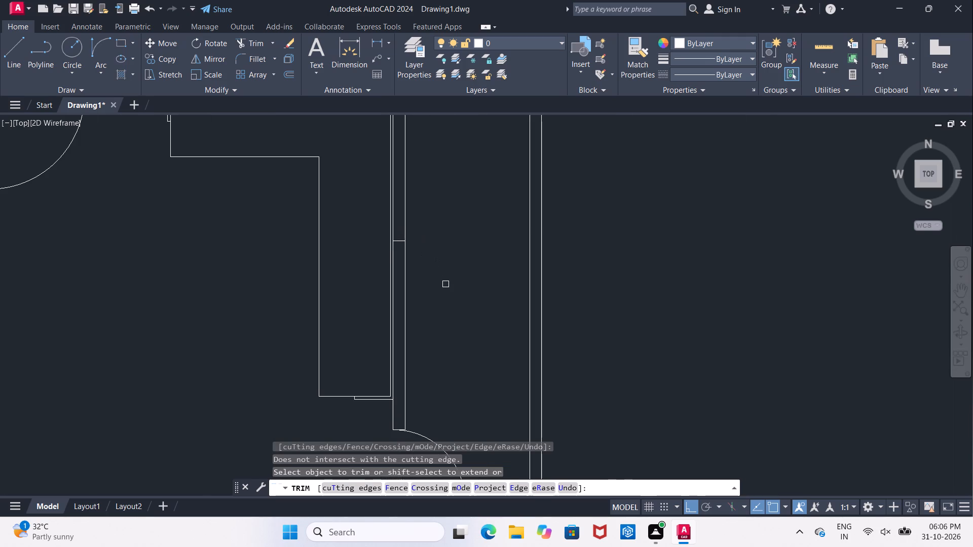
key(Escape)
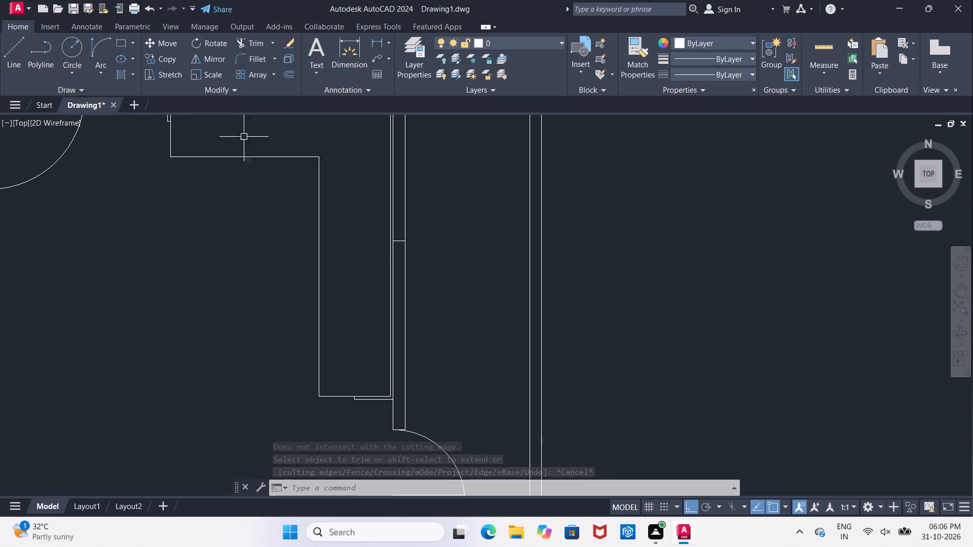
Draw a vertical window centre line inside the wall from the cross line's midpoint down to just past the counter's lower end.
click(14, 53)
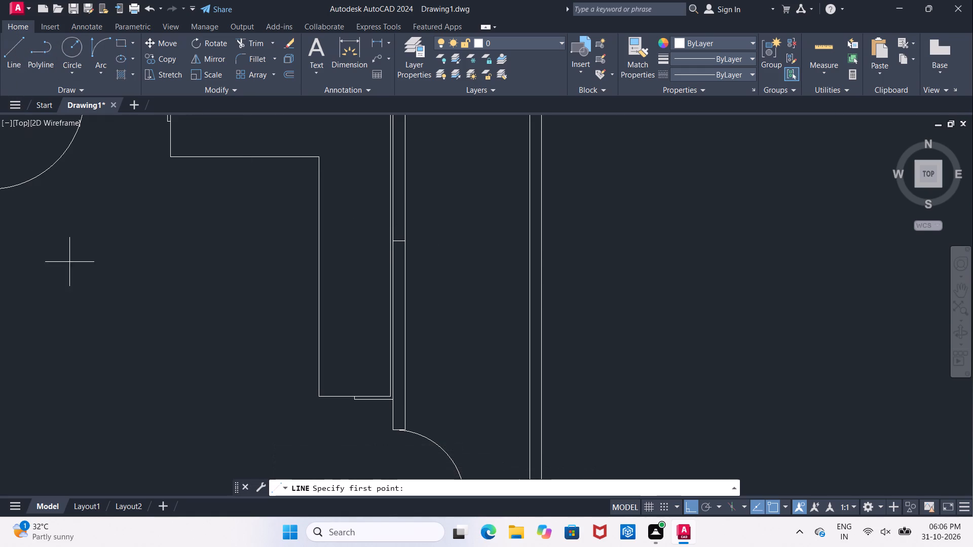
click(398, 244)
scroll(396, 410, up, 2)
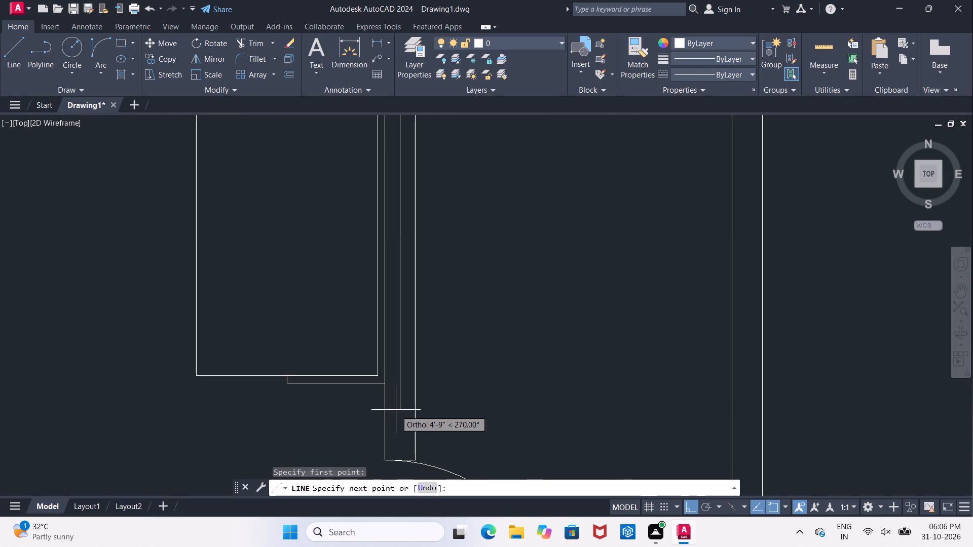
scroll(396, 410, up, 1)
click(396, 377)
key(Escape)
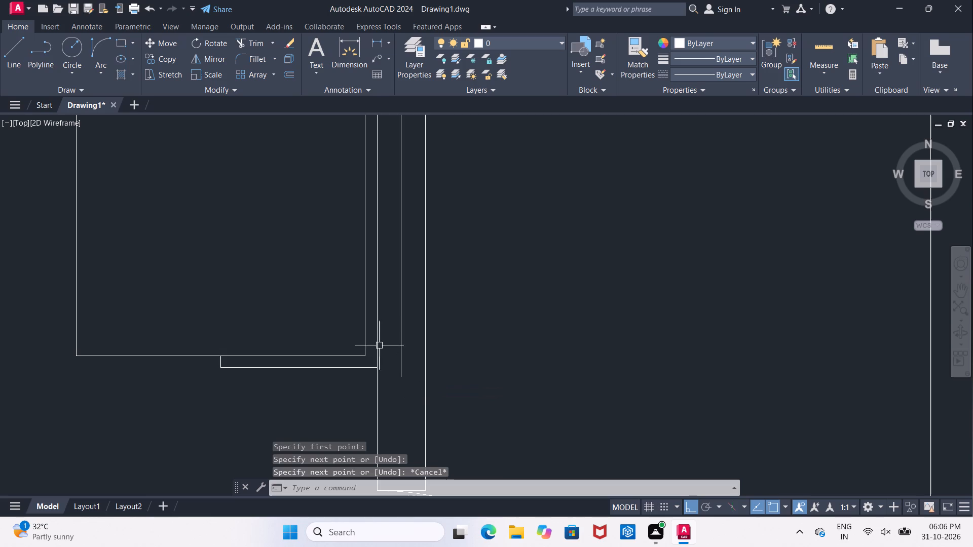
Draw an end cap across the wall at the window centre line's lower end, extending it past both faces and trimming the overhangs.
click(16, 53)
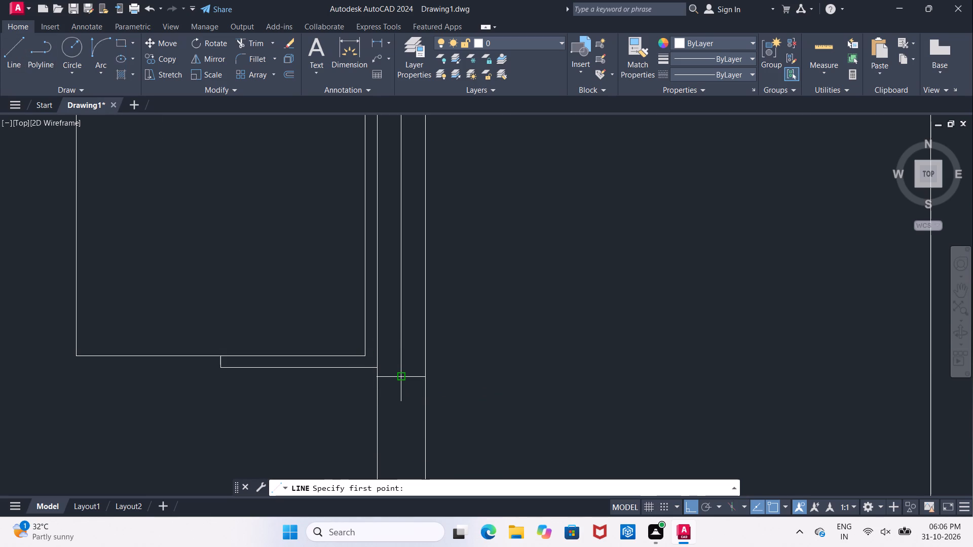
click(404, 378)
click(366, 378)
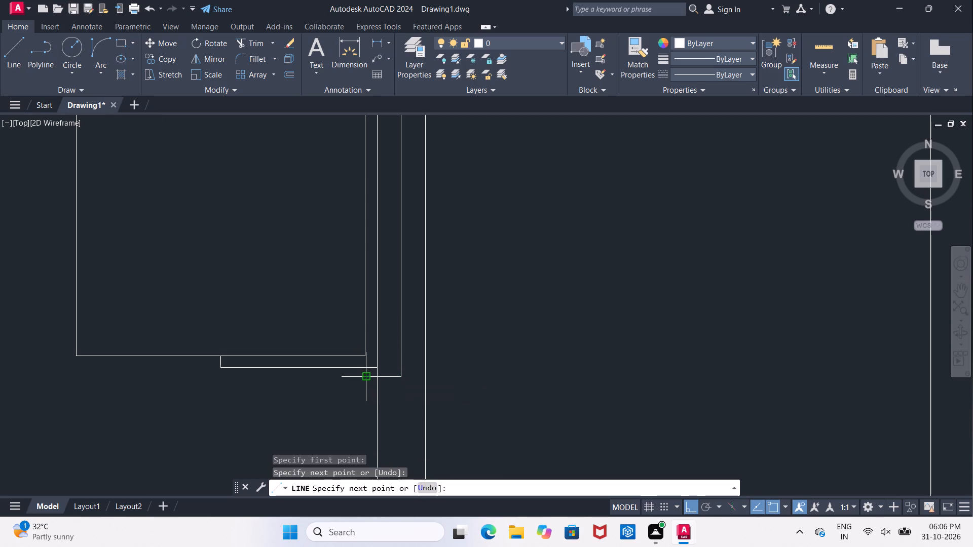
key(Escape)
click(392, 374)
click(402, 375)
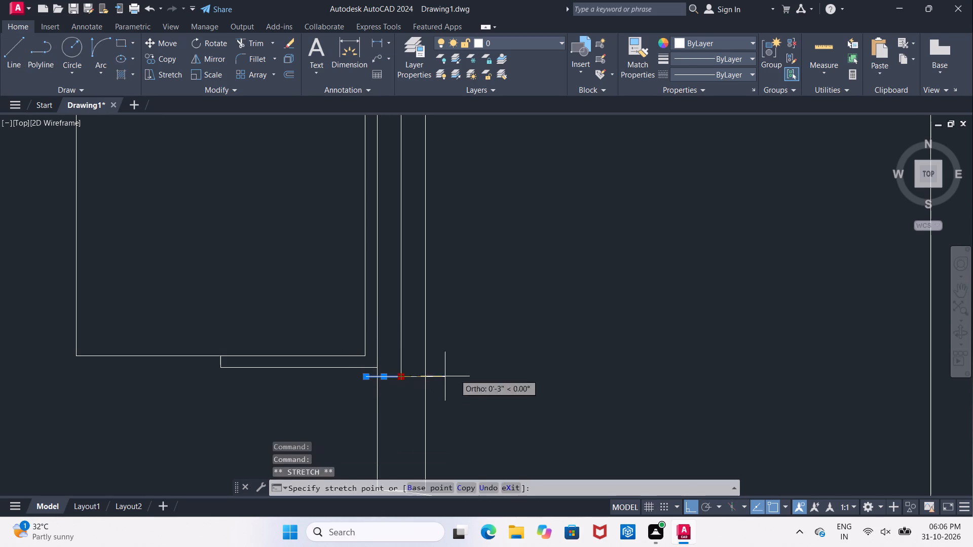
click(462, 373)
key(Escape)
text(TR)
key(space)
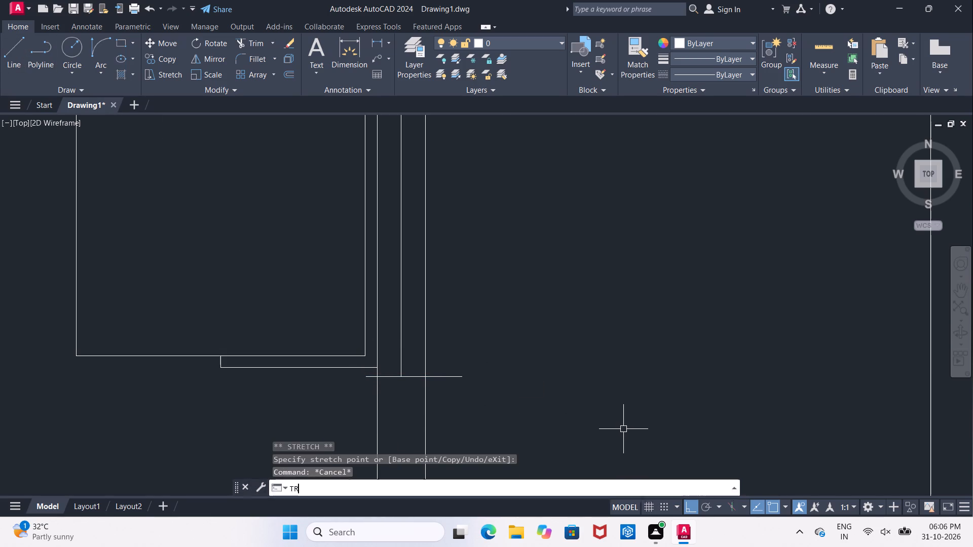
key(space)
click(452, 375)
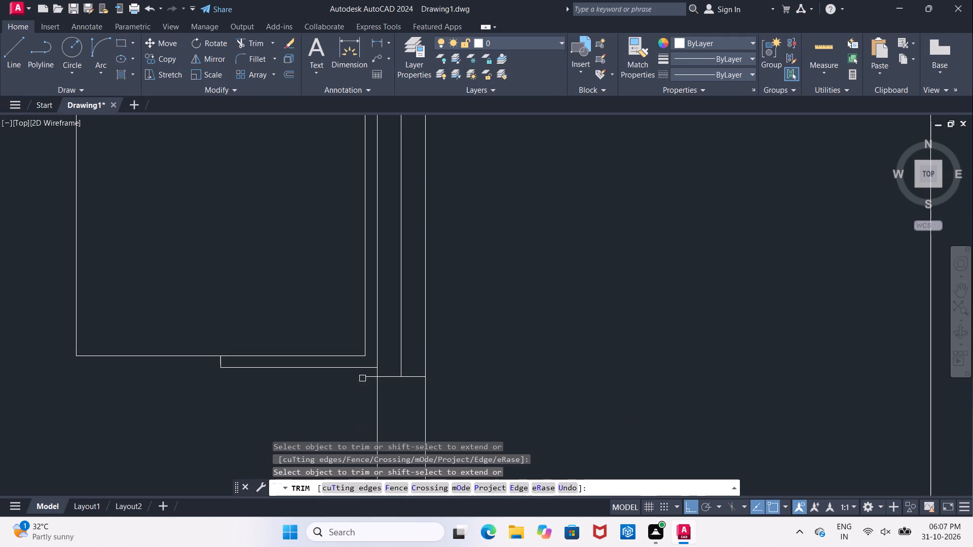
click(366, 378)
scroll(492, 345, down, 2)
key(Escape)
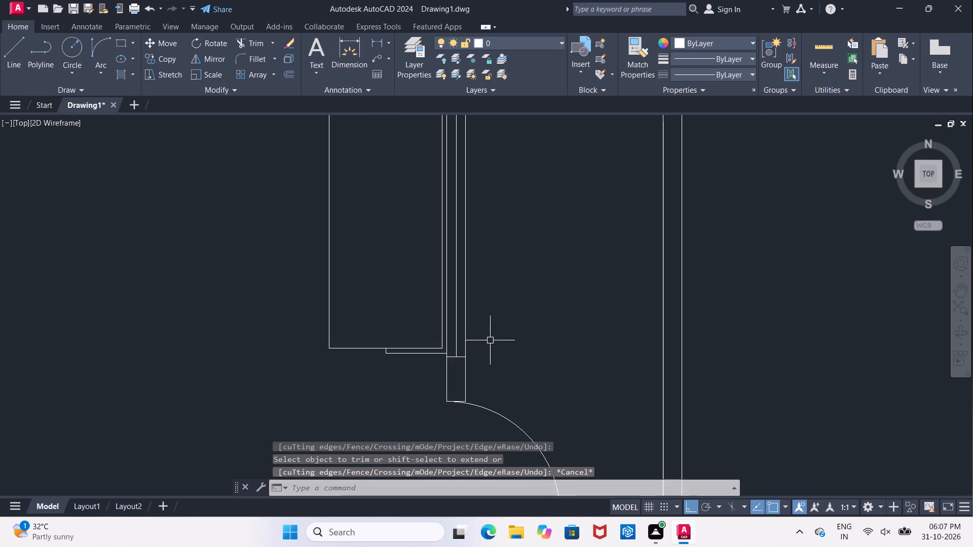
Draw a short line between the two wall faces at the midpoint of the right-hand outer wall of the small room below the door.
scroll(490, 340, down, 2)
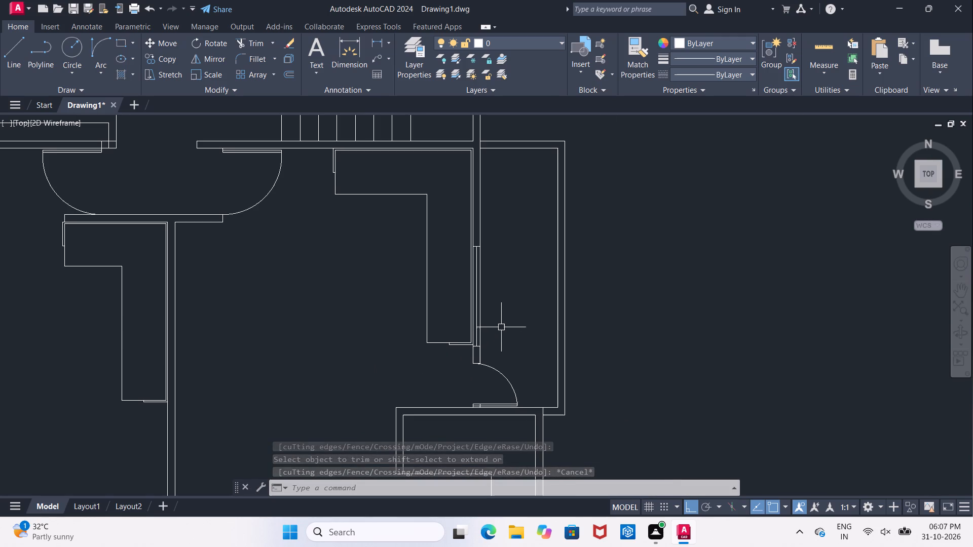
scroll(501, 321, down, 3)
scroll(511, 394, up, 2)
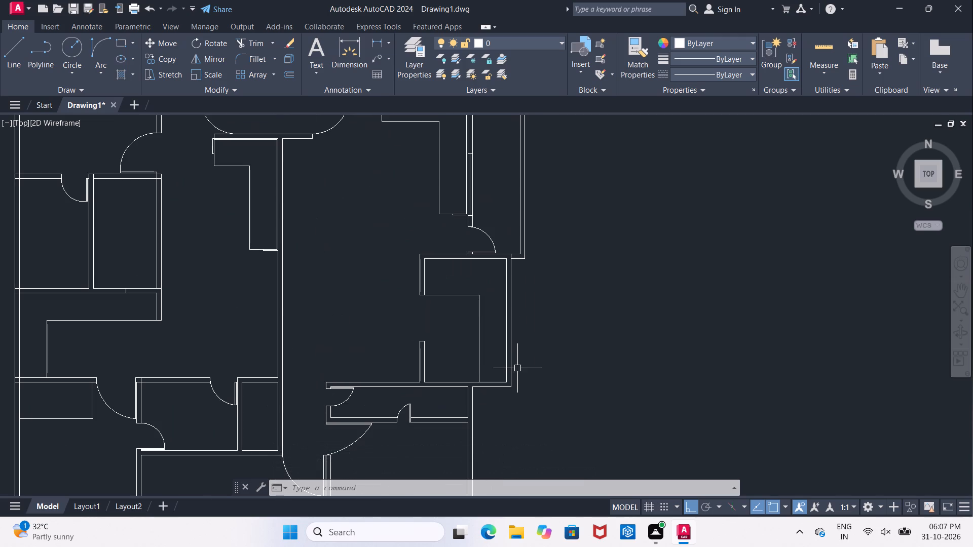
click(14, 42)
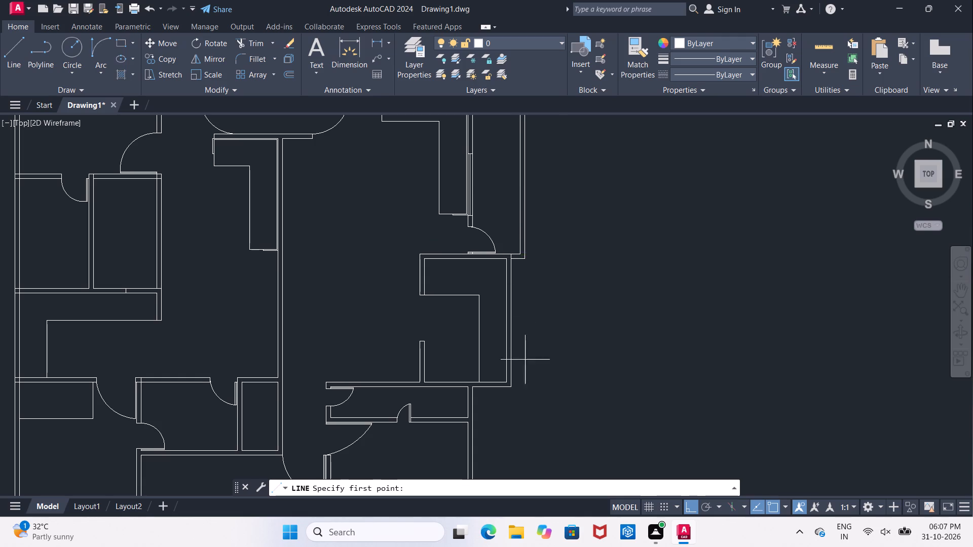
scroll(465, 313, up, 1)
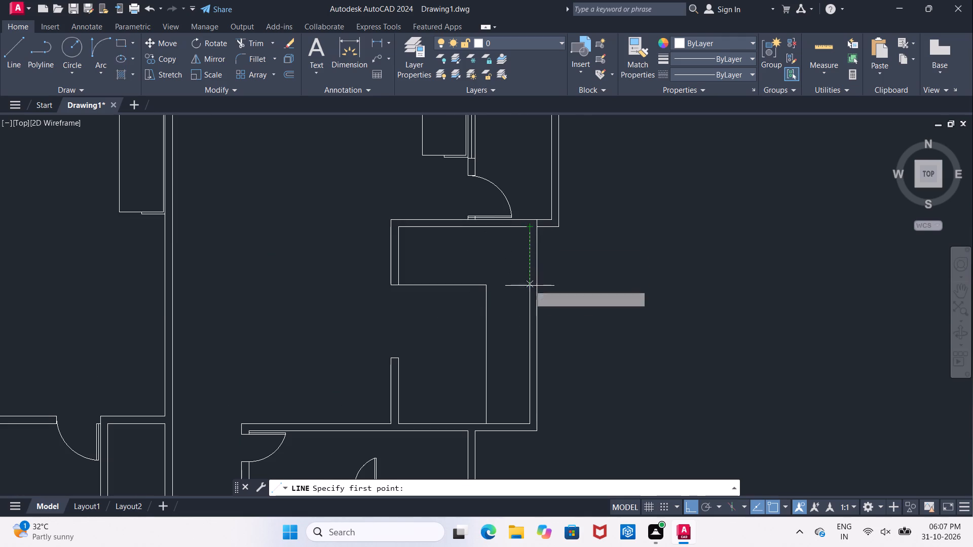
click(528, 329)
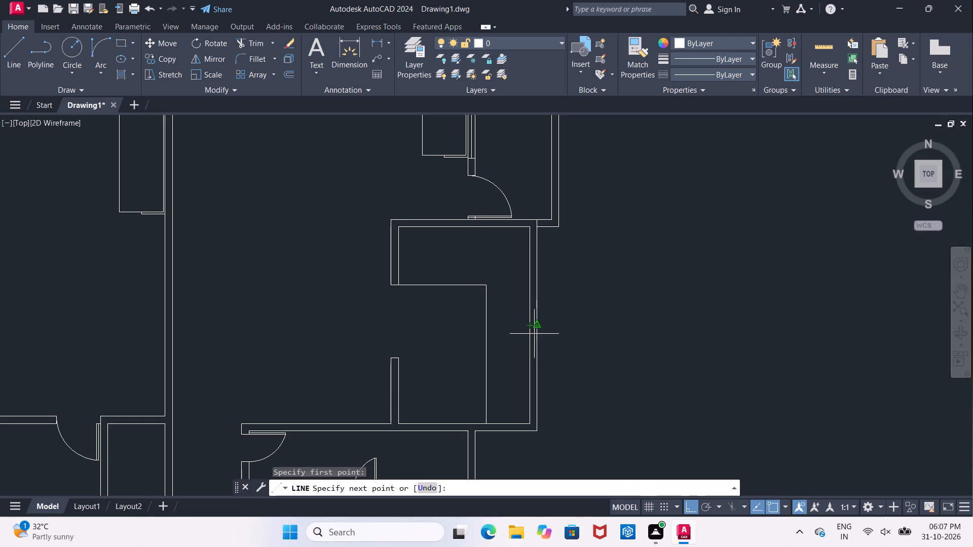
click(536, 326)
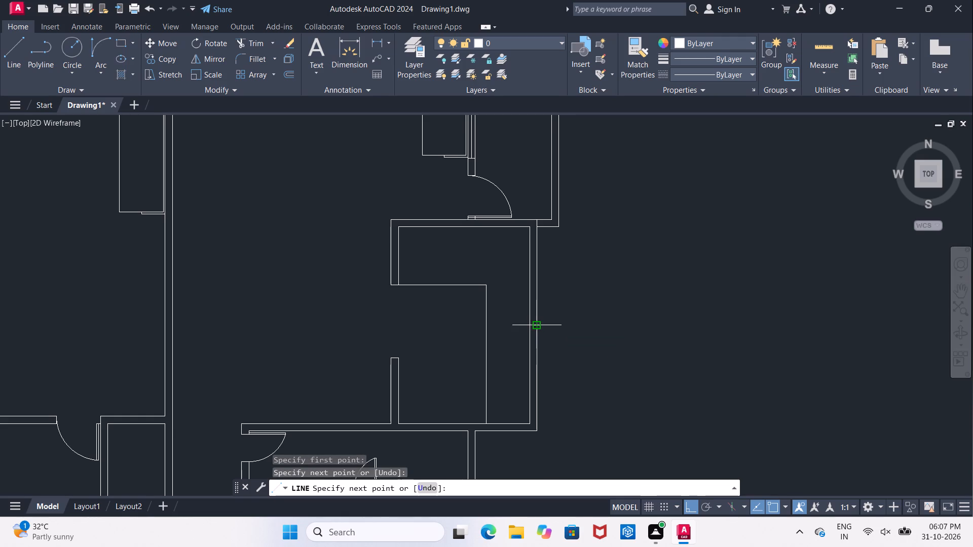
key(Escape)
Offset the short cross line in the small room's outer wall 1'8" both upward and downward.
key(o)
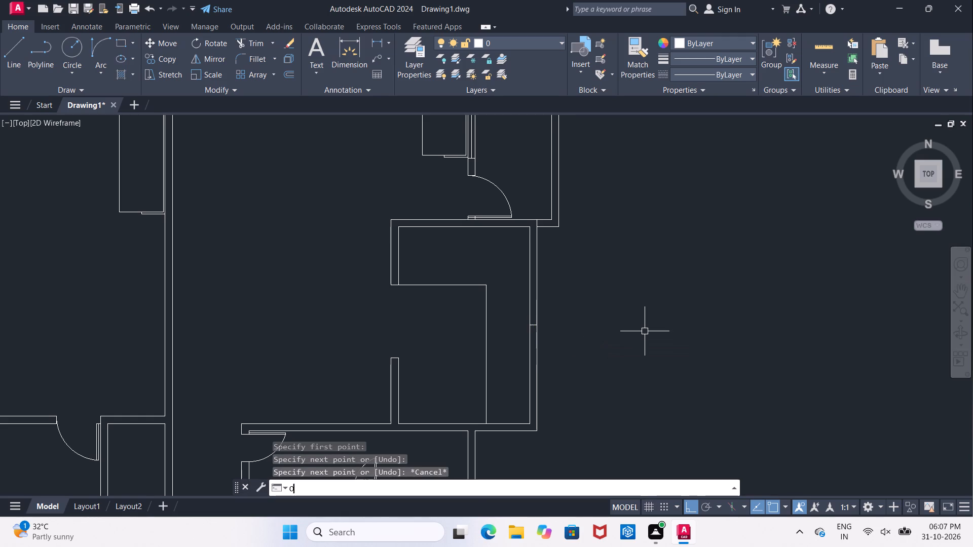
key(Return)
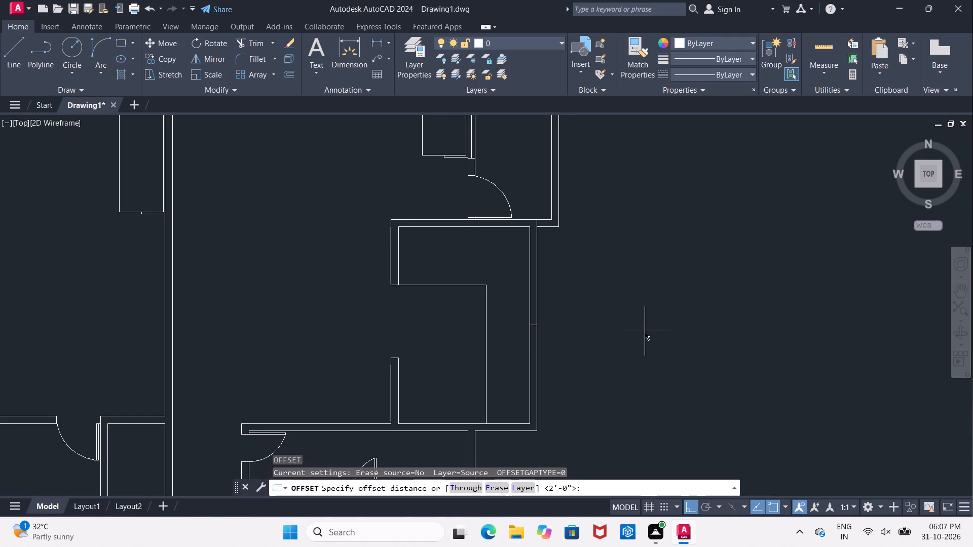
text(1'8")
key(Return)
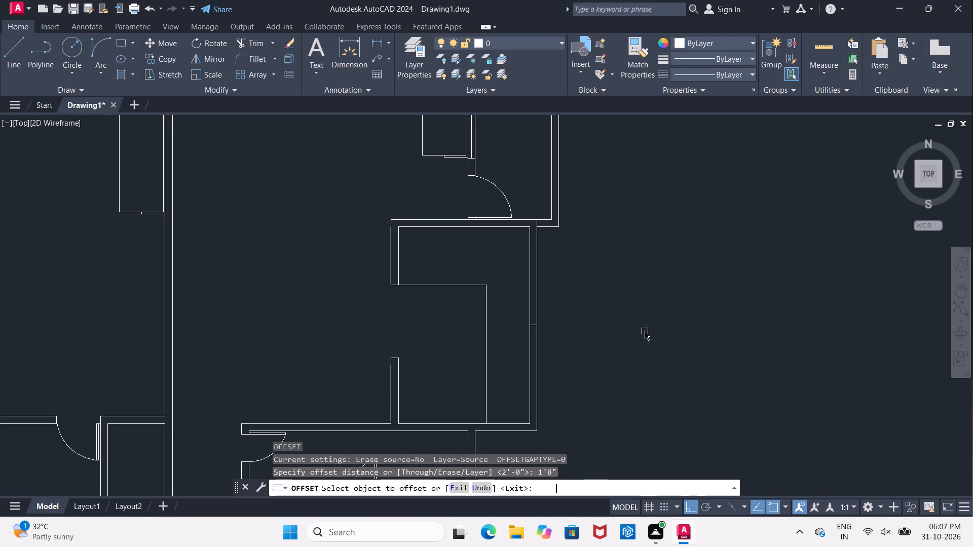
scroll(513, 312, up, 2)
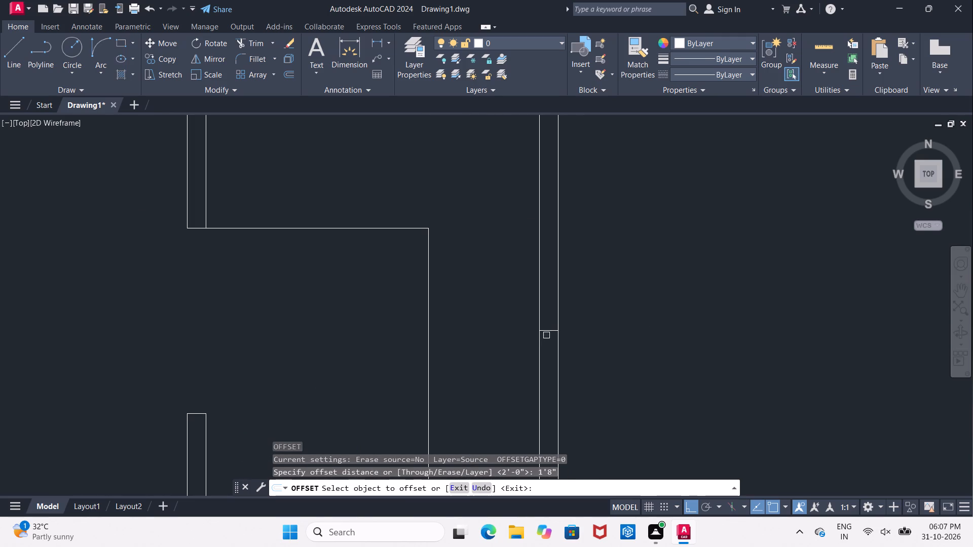
click(549, 329)
click(547, 281)
middle_drag(548, 326, 535, 197)
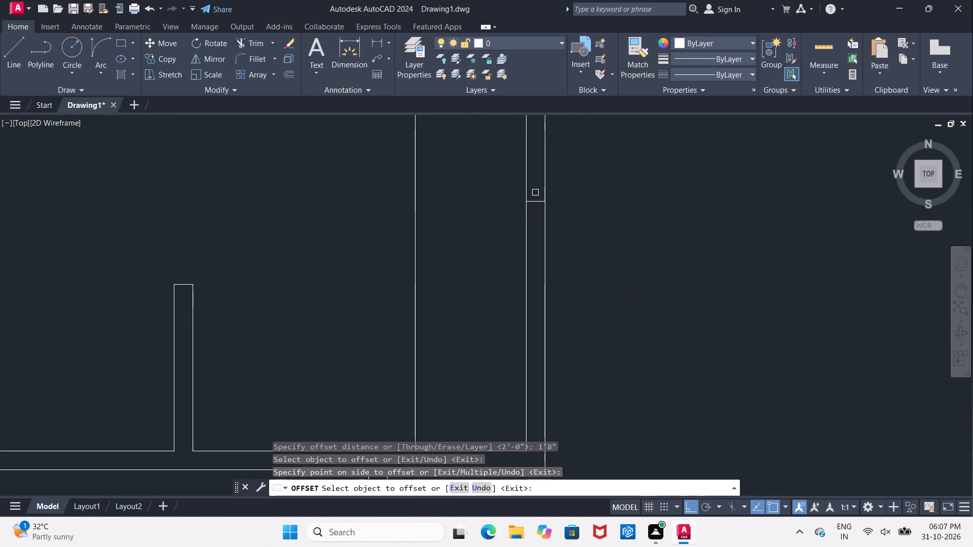
click(538, 199)
drag(548, 247, 550, 257)
click(534, 201)
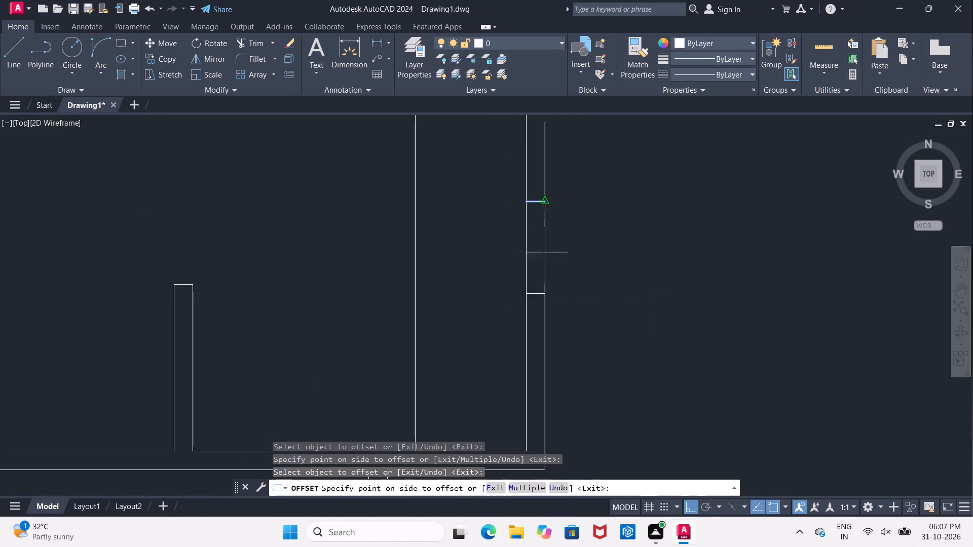
click(544, 257)
click(533, 203)
drag(535, 247, 536, 252)
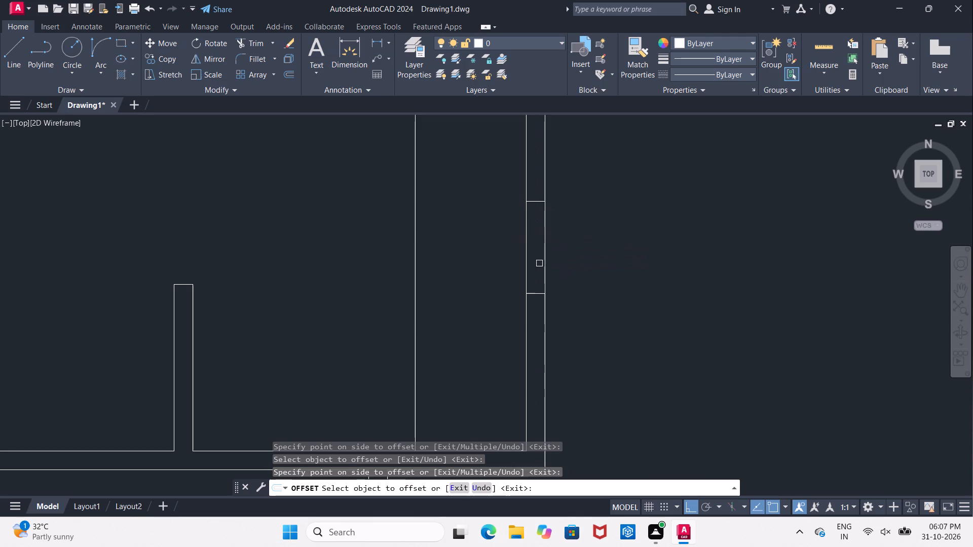
middle_drag(586, 236, 563, 304)
key(Escape)
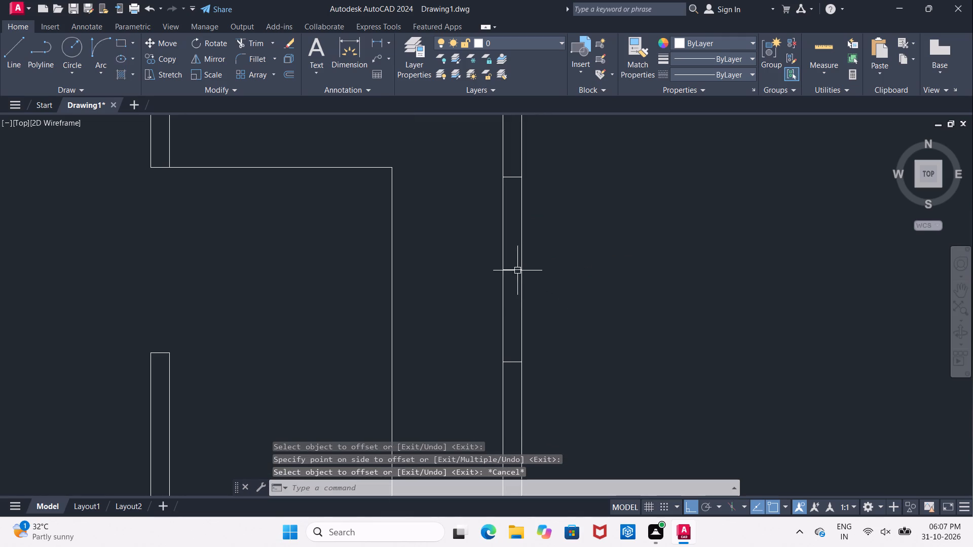
Erase the original cross line midway between the two offset window ends.
click(517, 270)
key(Delete)
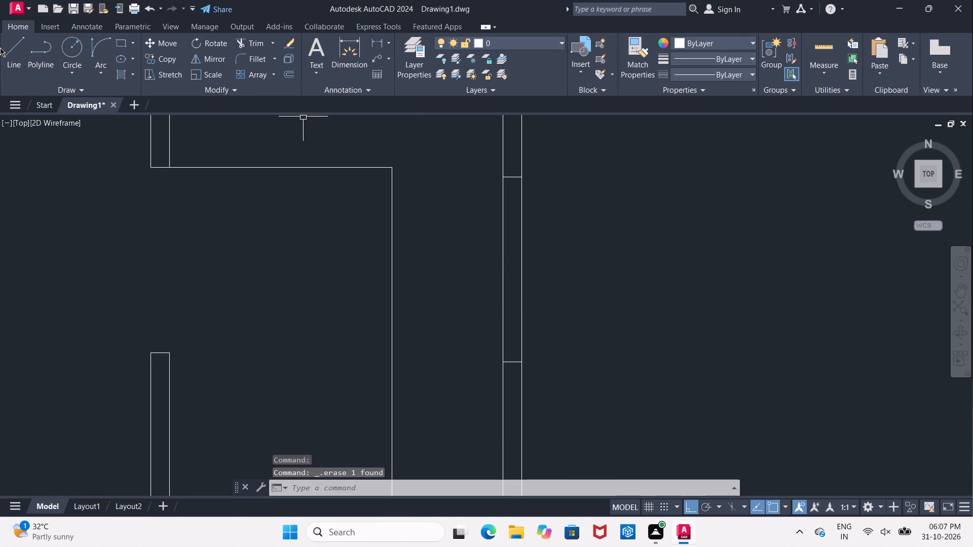
Draw a vertical window centre line inside the wall, joining the midpoints of the upper and lower cross lines.
click(13, 46)
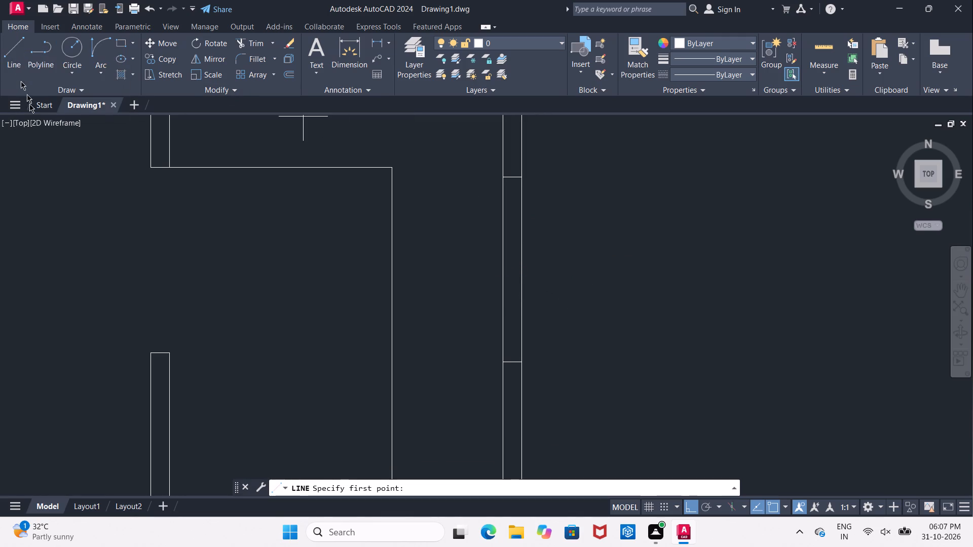
click(511, 177)
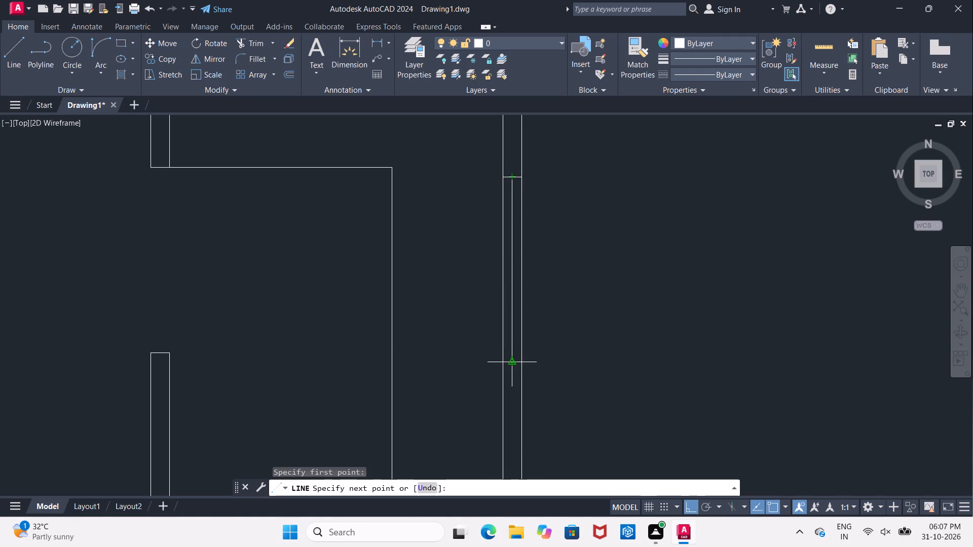
click(515, 359)
key(Escape)
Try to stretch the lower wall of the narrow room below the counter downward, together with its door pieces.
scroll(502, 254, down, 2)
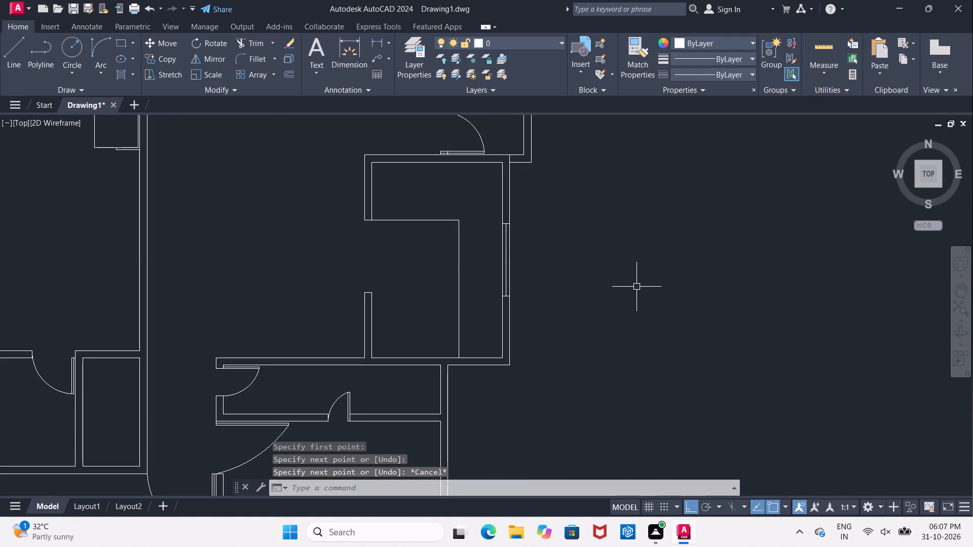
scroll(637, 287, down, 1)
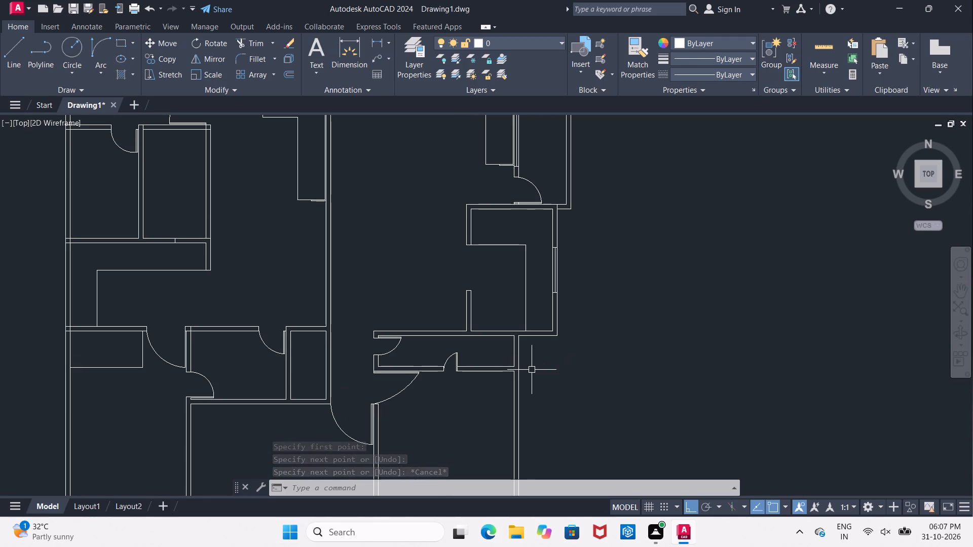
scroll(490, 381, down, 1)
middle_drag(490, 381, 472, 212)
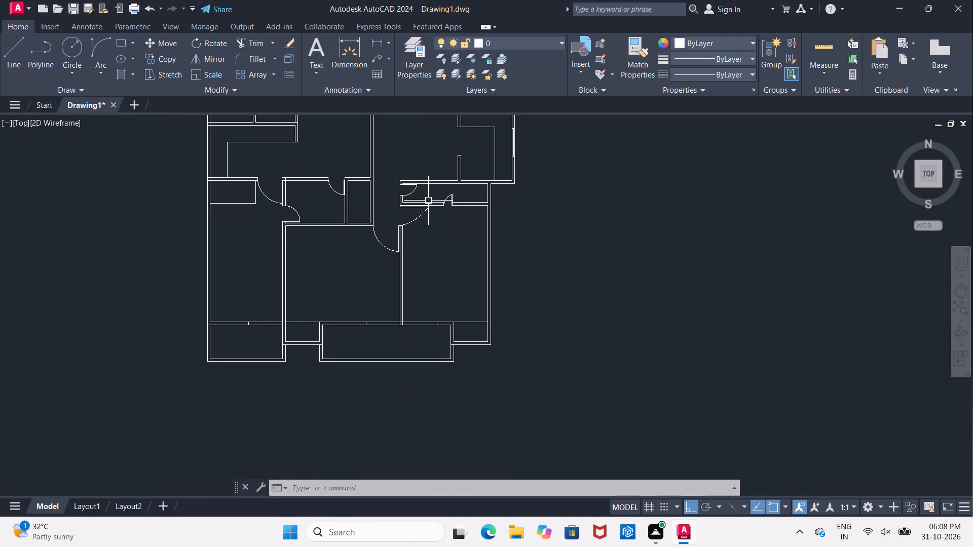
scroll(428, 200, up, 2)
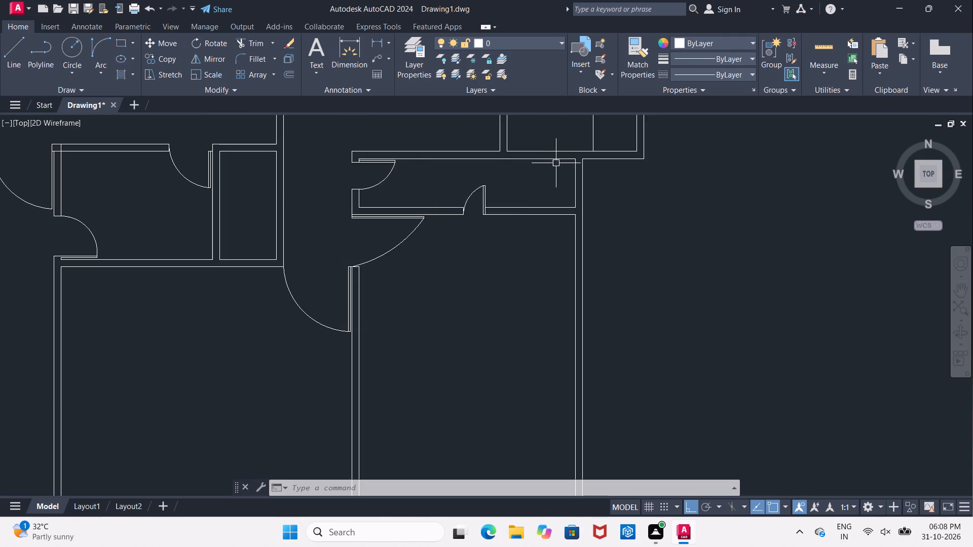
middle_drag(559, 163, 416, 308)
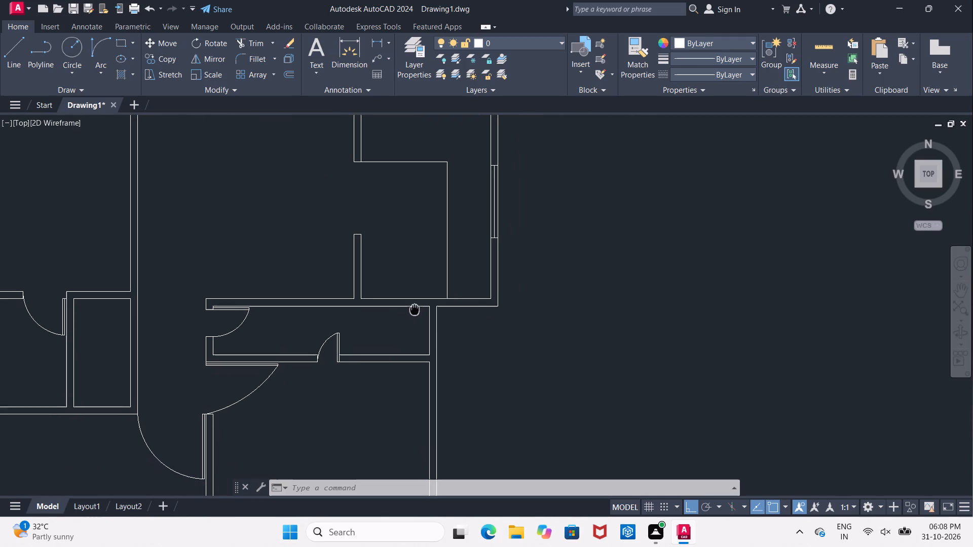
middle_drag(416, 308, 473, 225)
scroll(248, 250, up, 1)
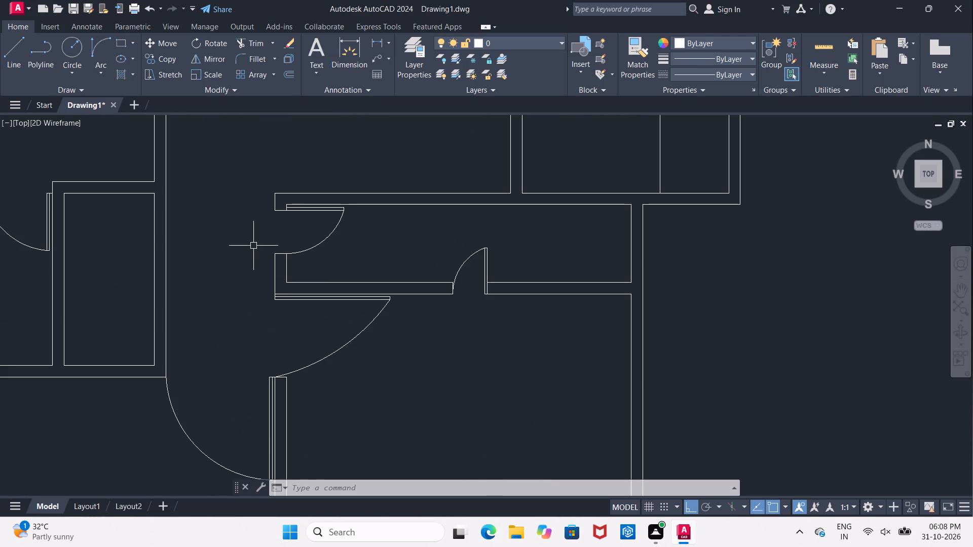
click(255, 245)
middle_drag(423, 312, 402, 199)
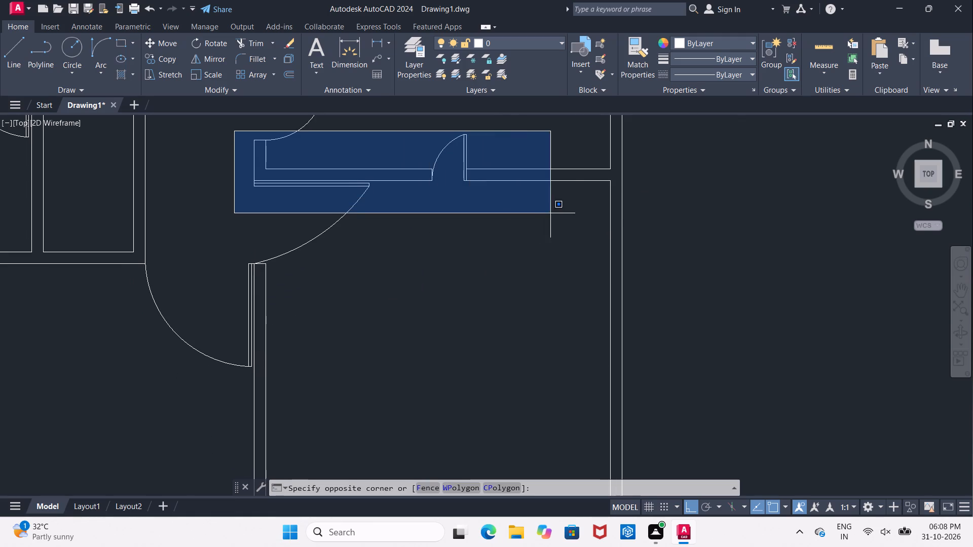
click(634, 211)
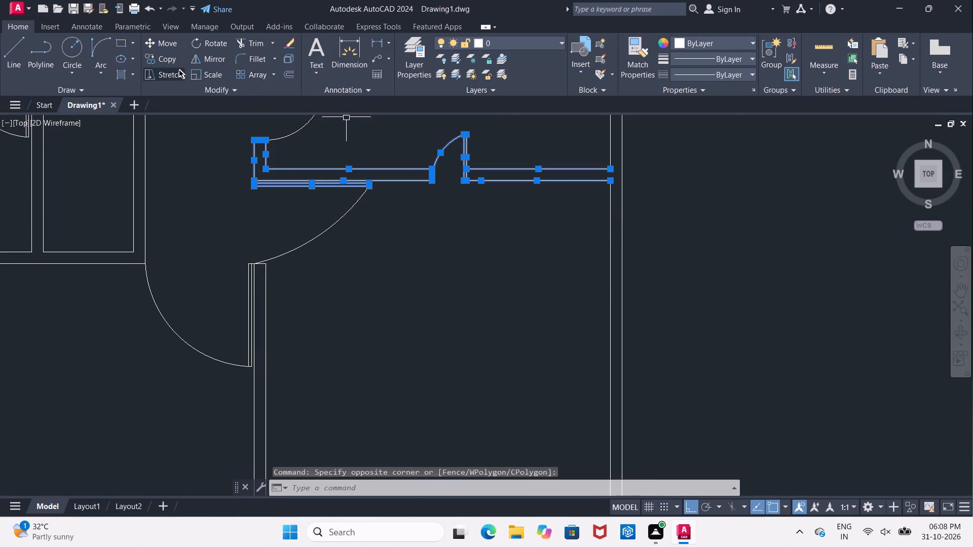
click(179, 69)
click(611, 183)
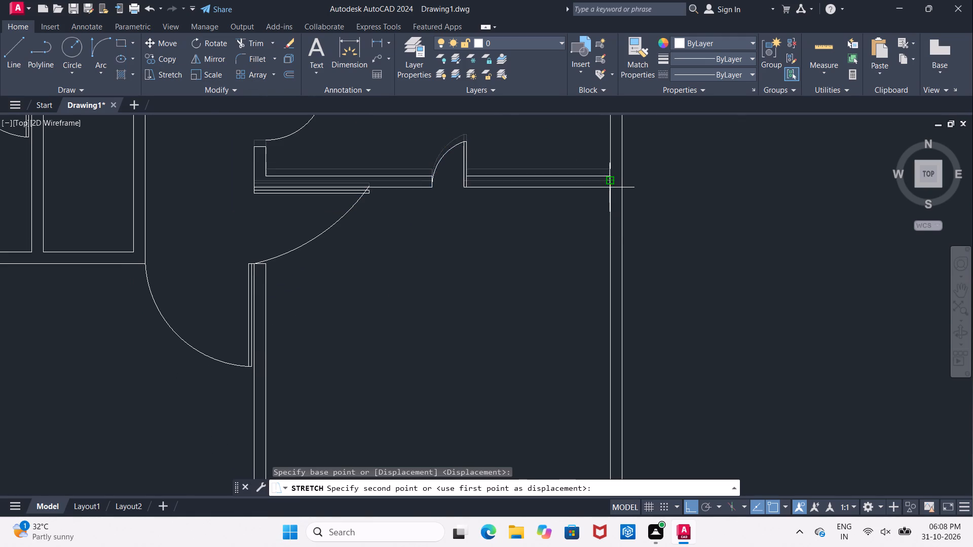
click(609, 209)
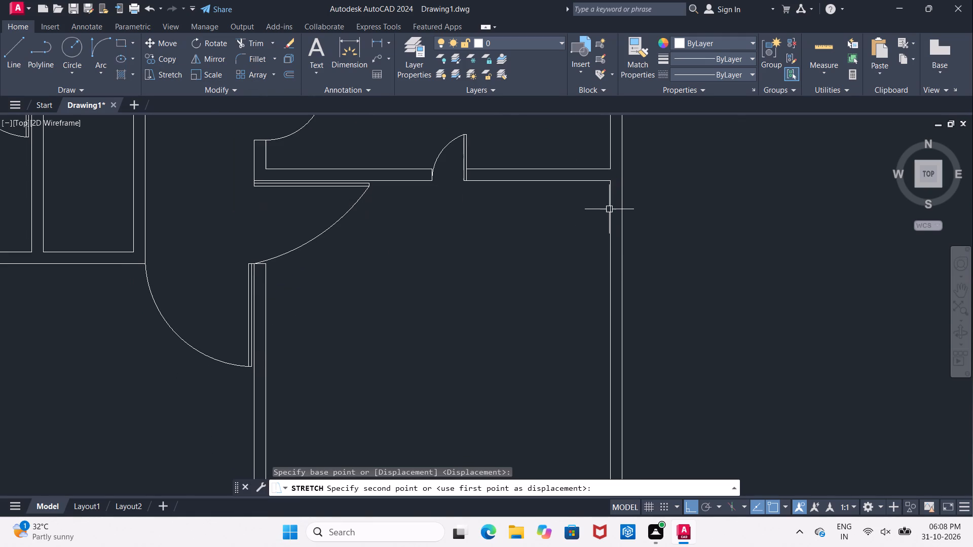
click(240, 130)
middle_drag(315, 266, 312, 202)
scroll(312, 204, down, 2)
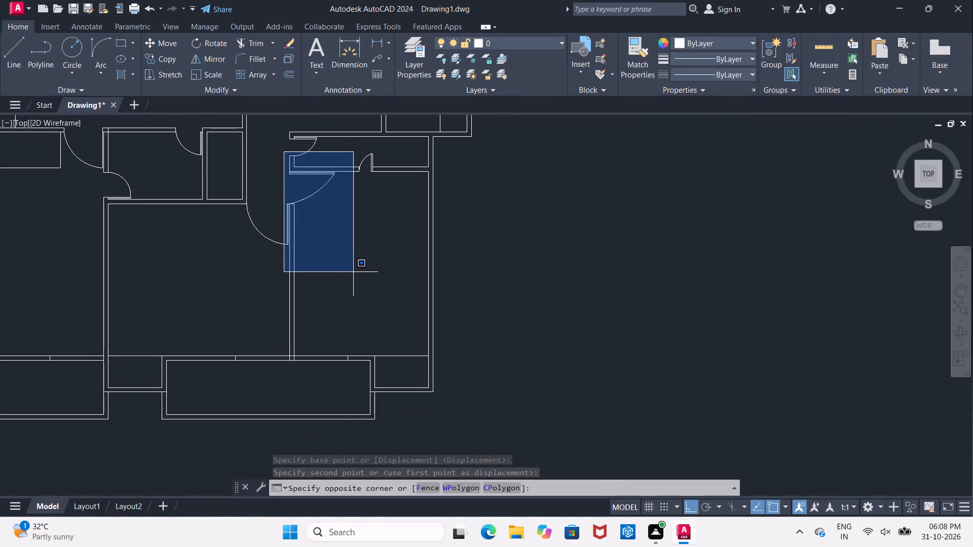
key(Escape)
Offset the lower face of the narrow room's upper wall 5' downward into the room below.
scroll(366, 280, down, 1)
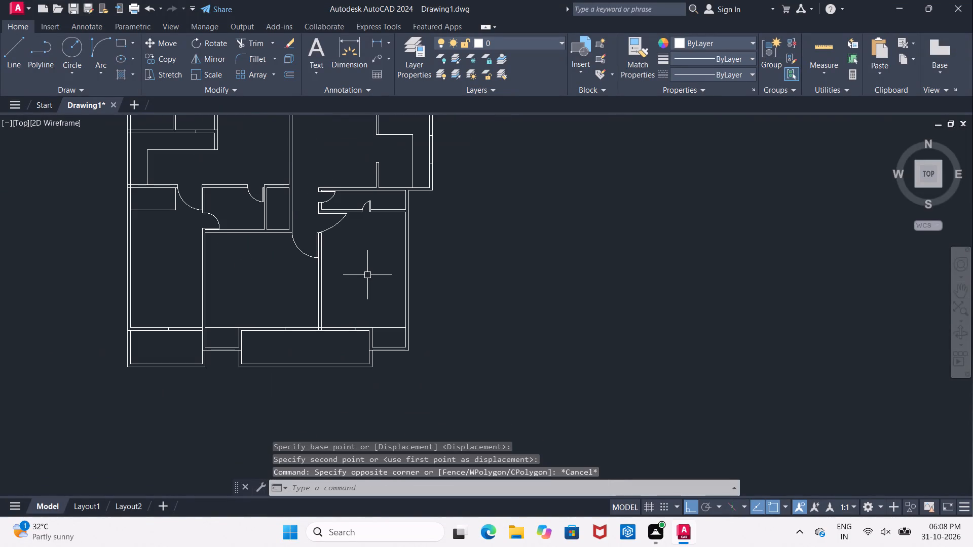
scroll(367, 272, down, 1)
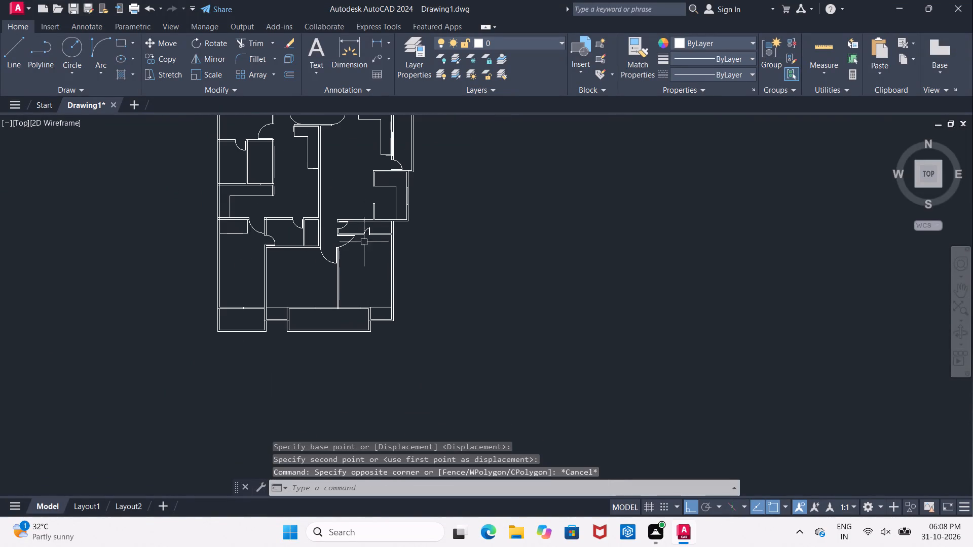
scroll(339, 219, up, 3)
key(Escape)
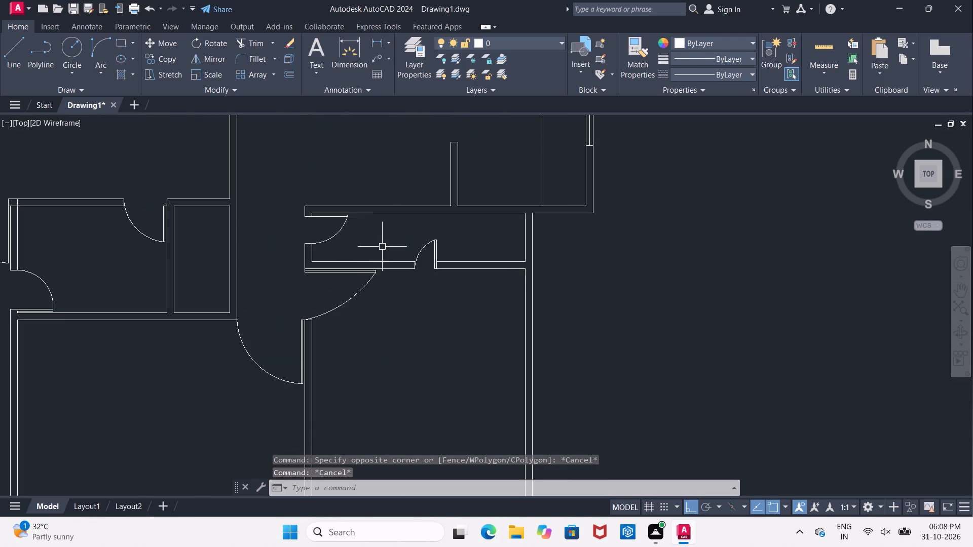
key(o)
key(Return)
text(5')
key(Return)
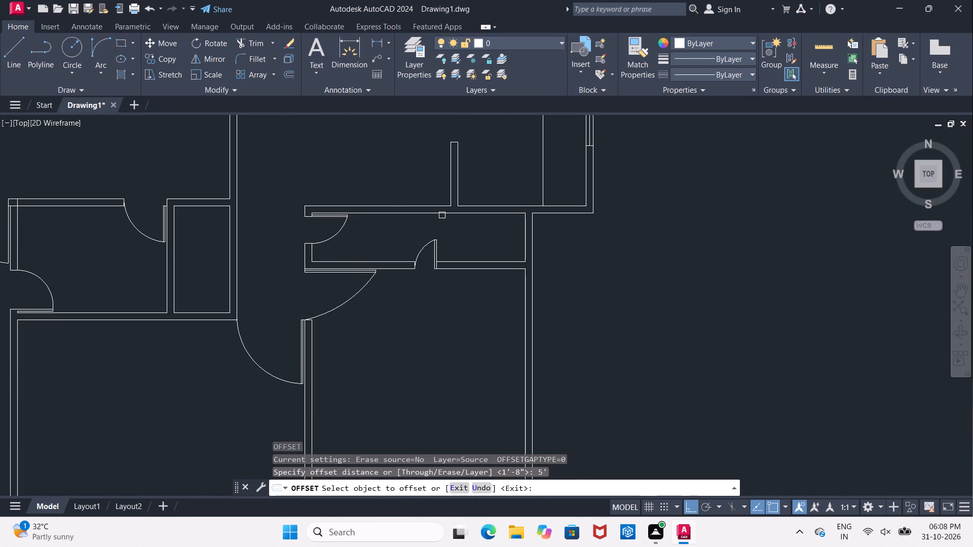
click(442, 213)
click(463, 322)
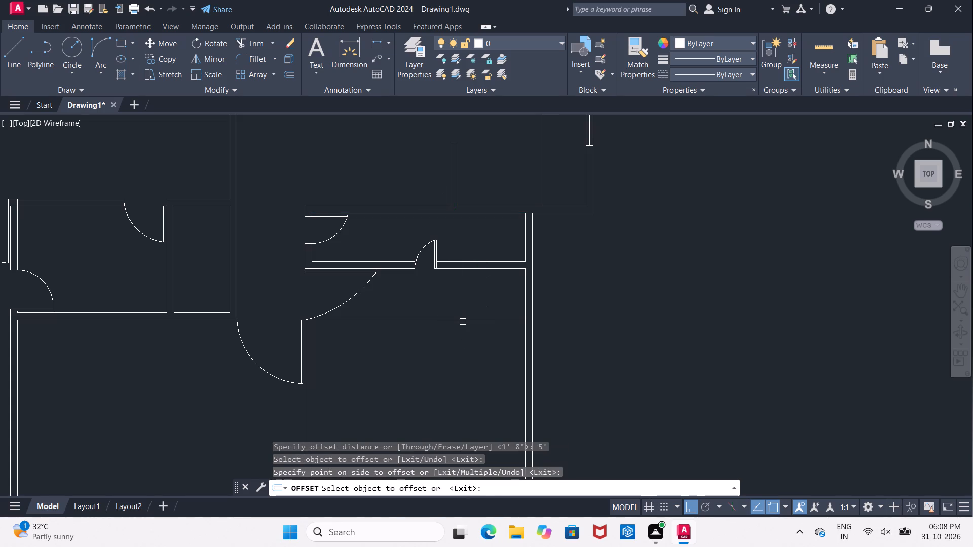
key(Return)
Offset the new horizontal line 4" downward to form the second face of the wall.
key(Return)
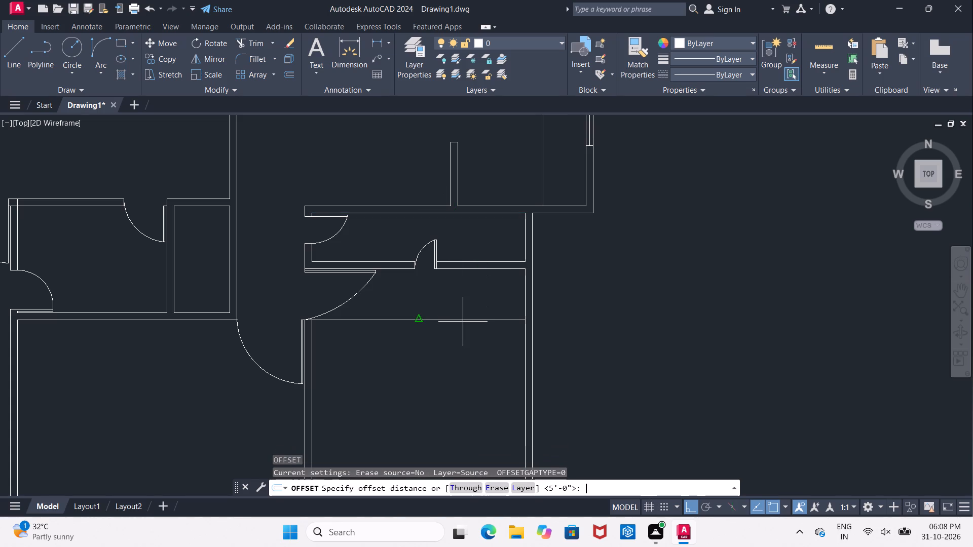
text(4")
key(Return)
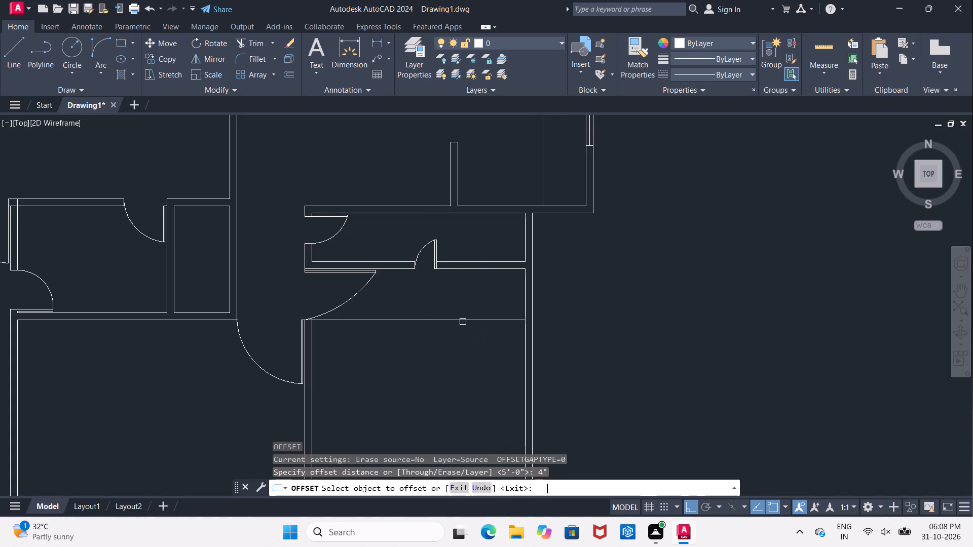
click(445, 322)
click(448, 339)
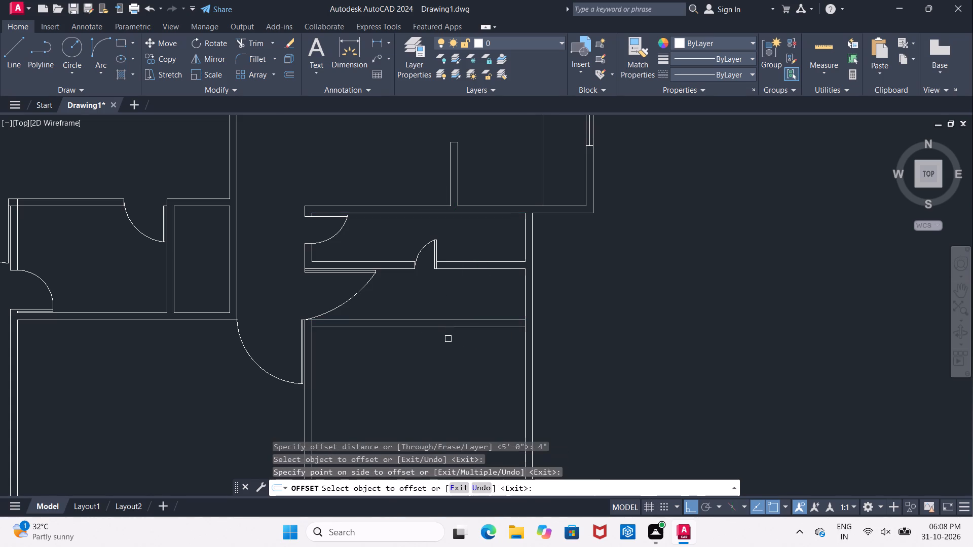
scroll(448, 339, down, 1)
middle_drag(448, 340, 463, 238)
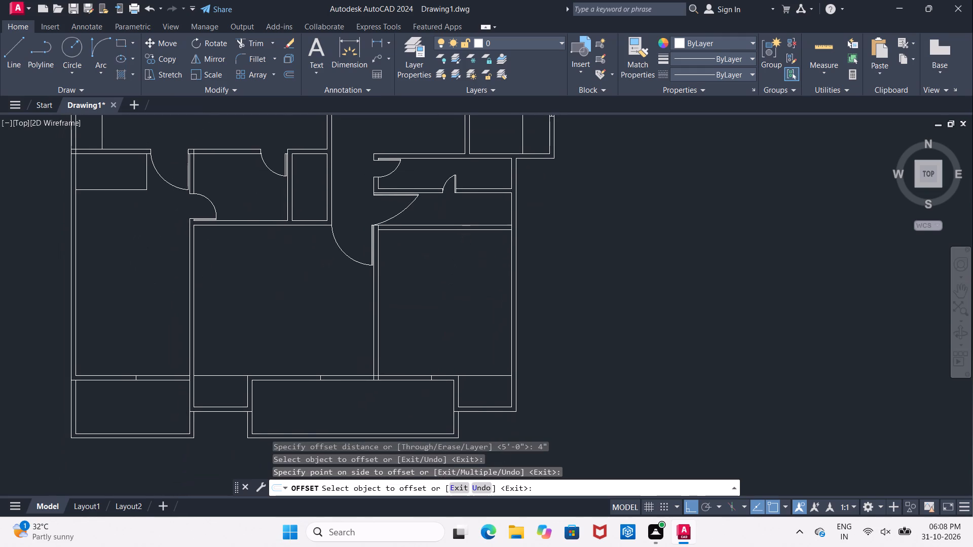
key(Escape)
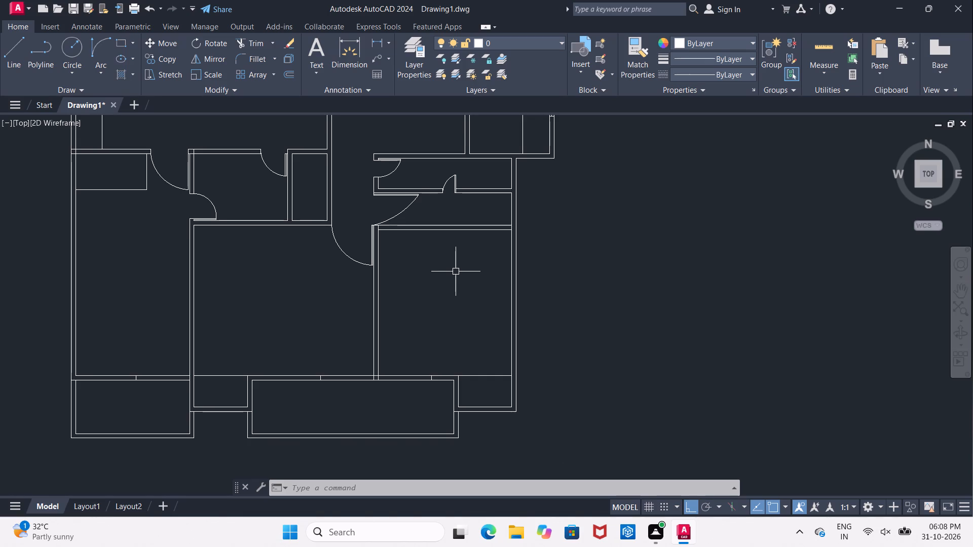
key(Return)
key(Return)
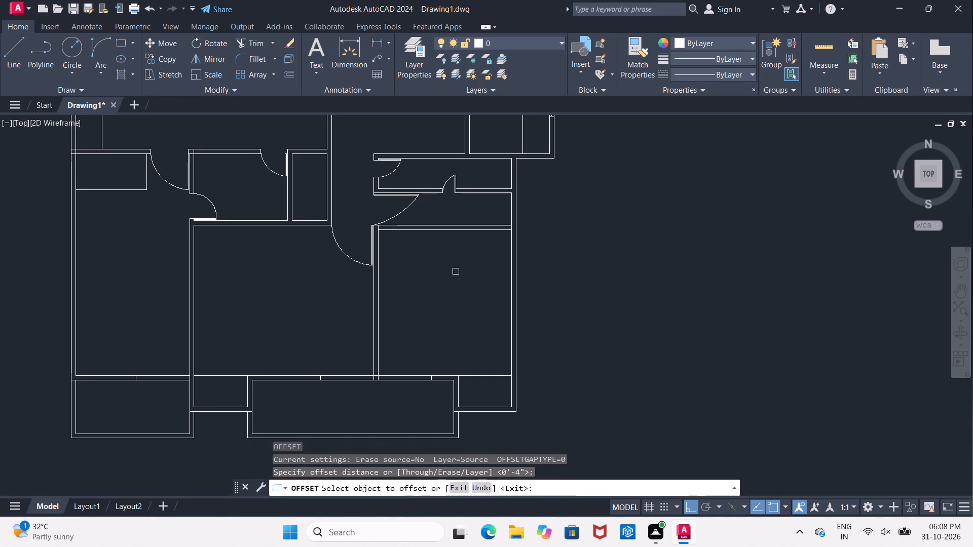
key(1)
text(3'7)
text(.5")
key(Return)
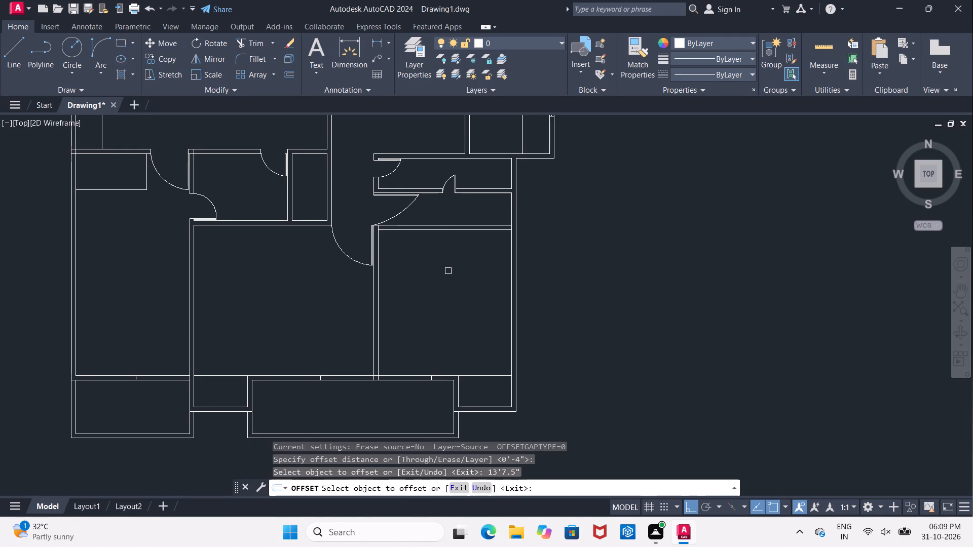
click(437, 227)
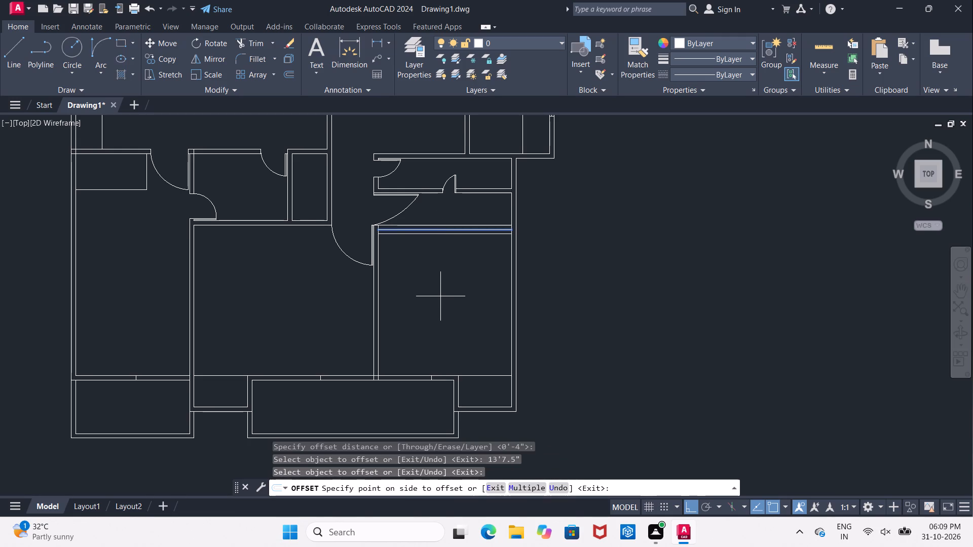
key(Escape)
Erase the narrow room's old lower wall together with its end piece, door leaves and small door opening.
scroll(426, 247, up, 1)
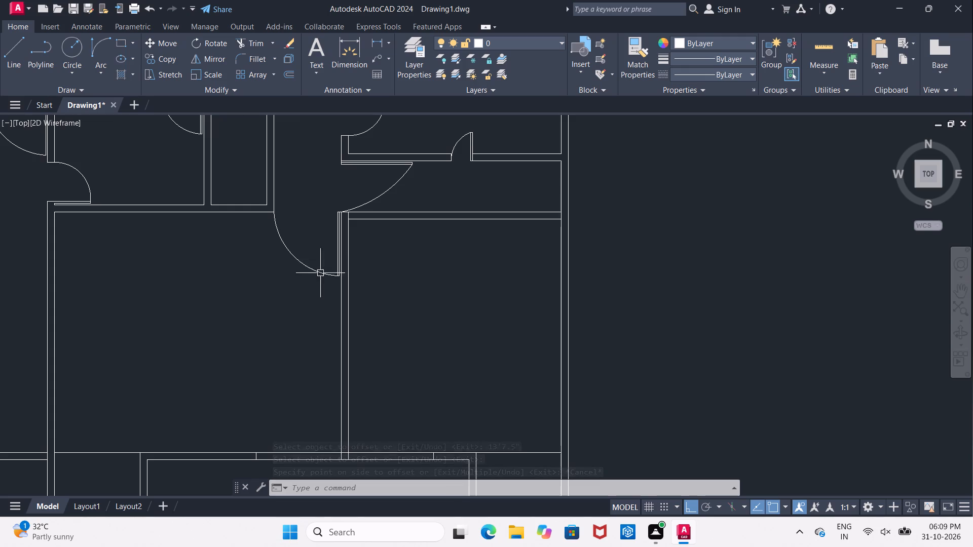
middle_drag(303, 349, 351, 294)
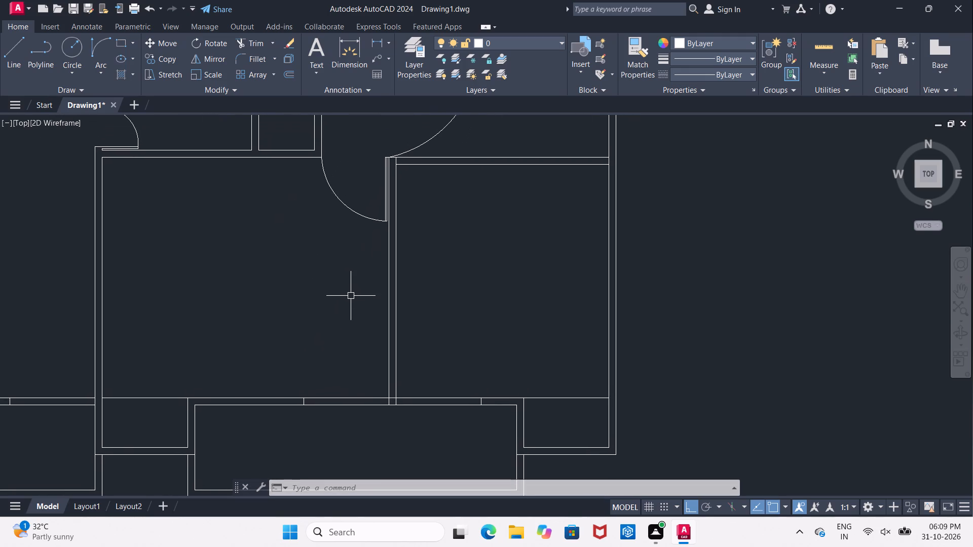
scroll(351, 294, down, 1)
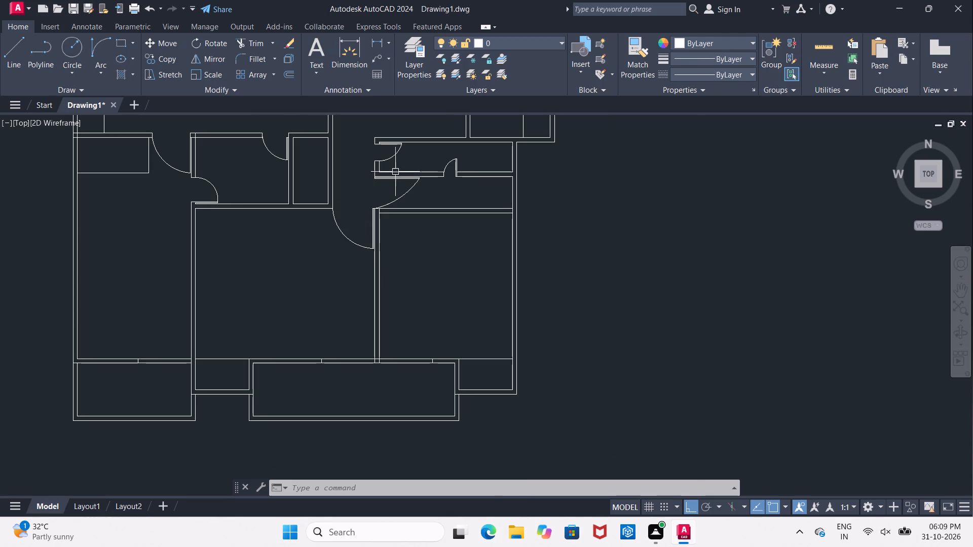
scroll(397, 170, up, 2)
click(329, 129)
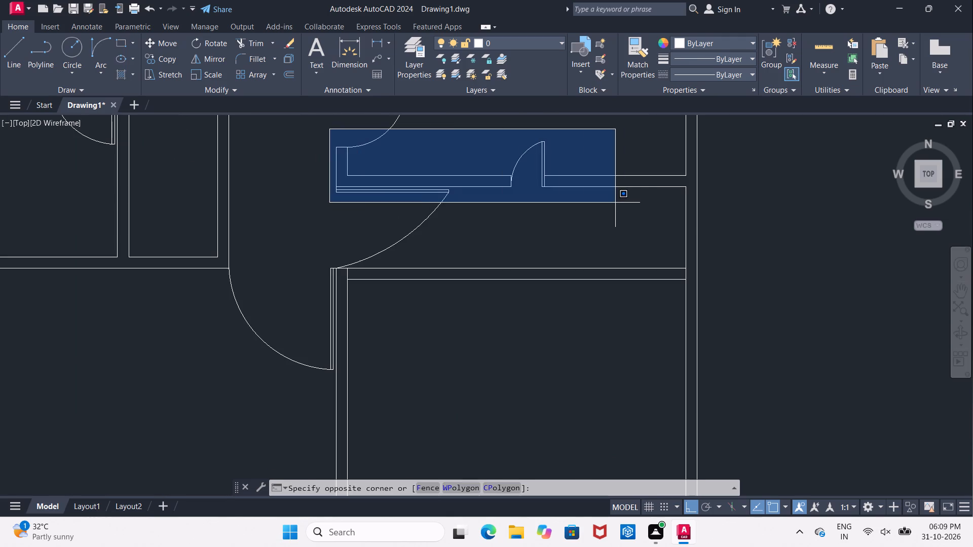
click(698, 205)
key(Delete)
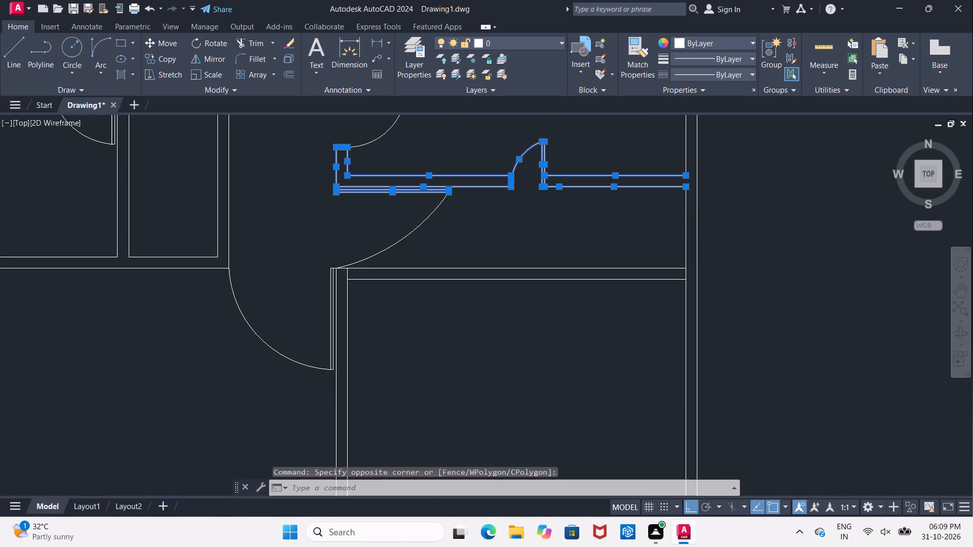
Erase the two leftover door swing arcs at the entrance side of the enlarged room.
scroll(698, 205, down, 3)
scroll(625, 198, up, 2)
click(615, 179)
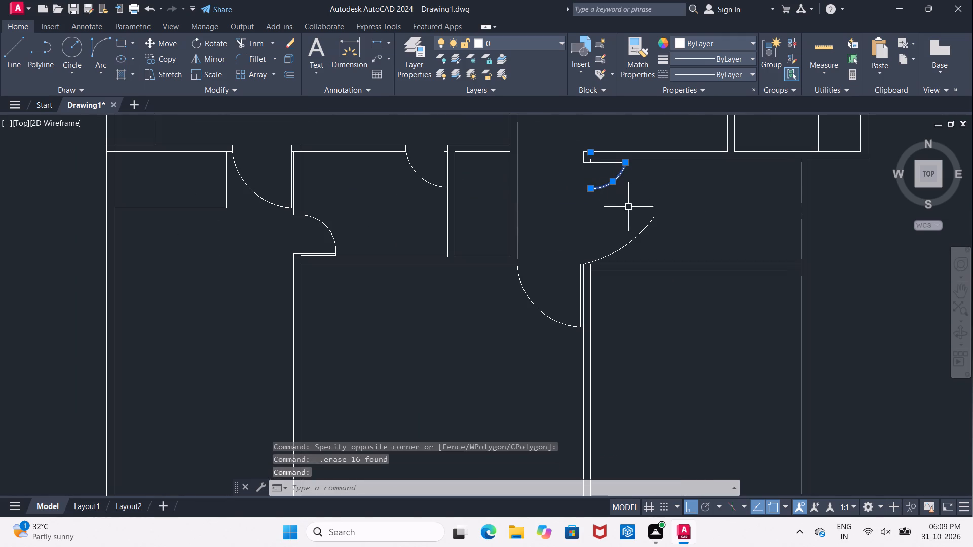
click(637, 224)
click(640, 233)
click(641, 235)
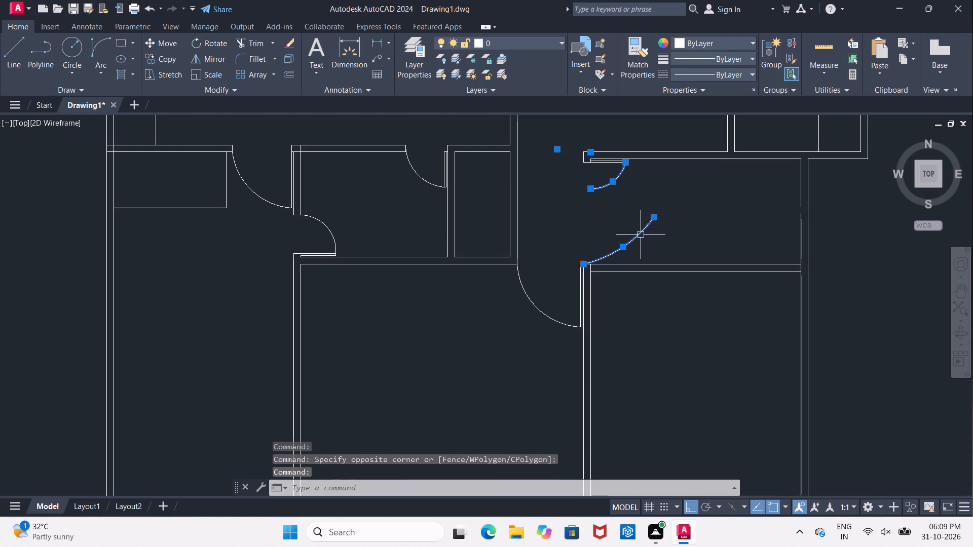
key(Delete)
Extend the short corridor-side wall line at the enlarged room's upper corner down to the lower wall.
scroll(617, 182, up, 1)
scroll(616, 191, down, 2)
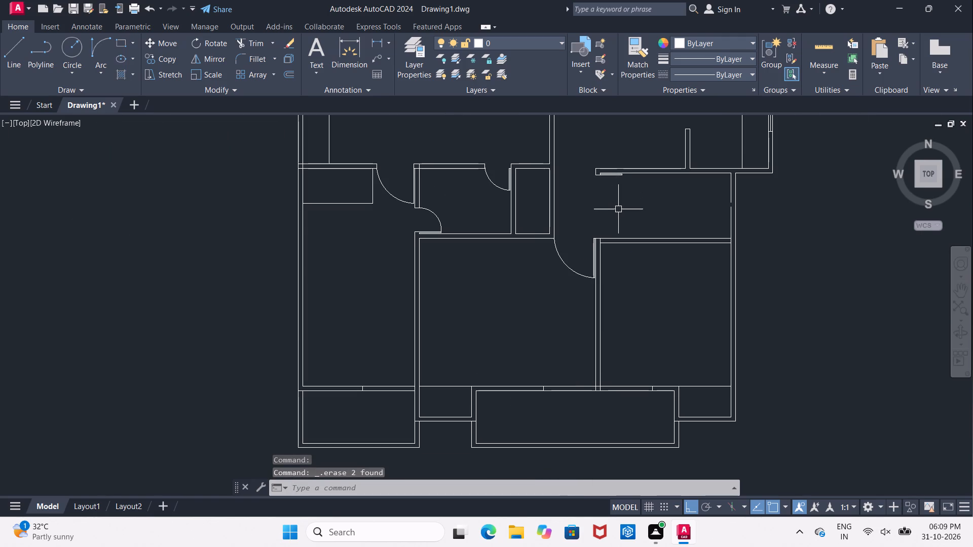
scroll(619, 211, down, 1)
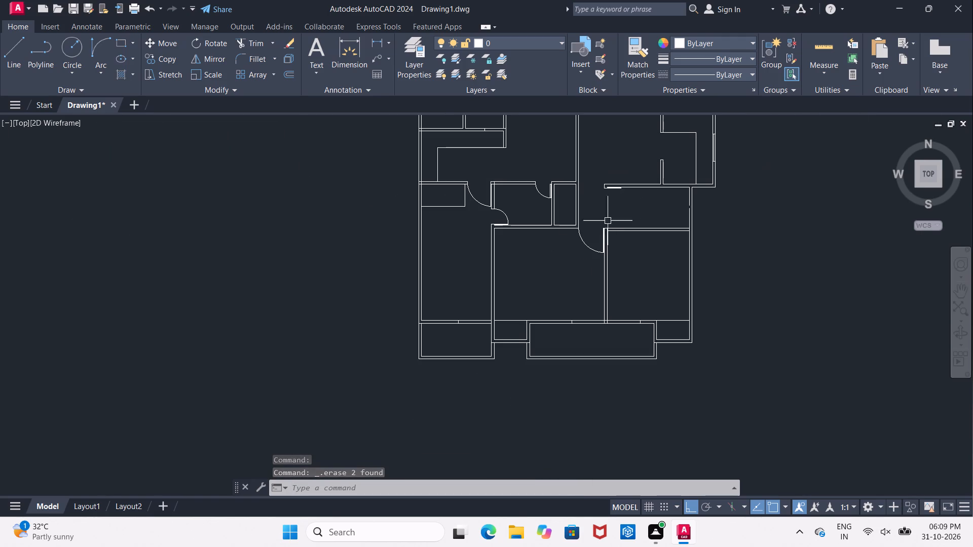
scroll(587, 233, up, 1)
scroll(587, 233, down, 3)
scroll(588, 230, up, 3)
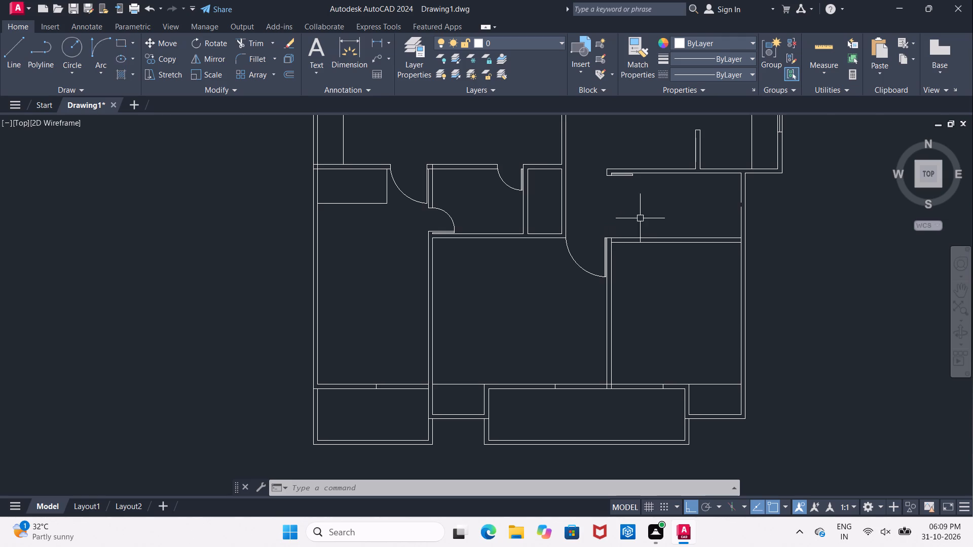
scroll(623, 226, up, 2)
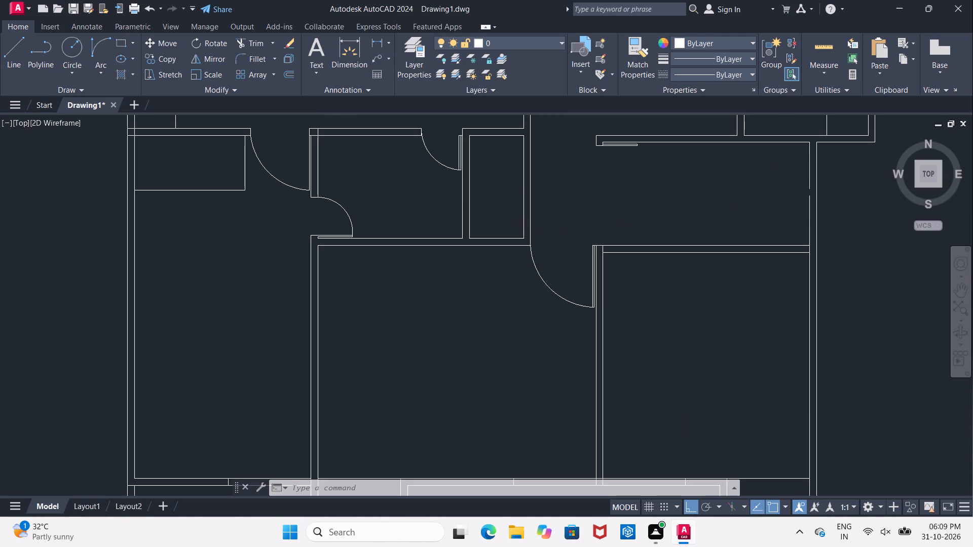
middle_drag(623, 226, 525, 278)
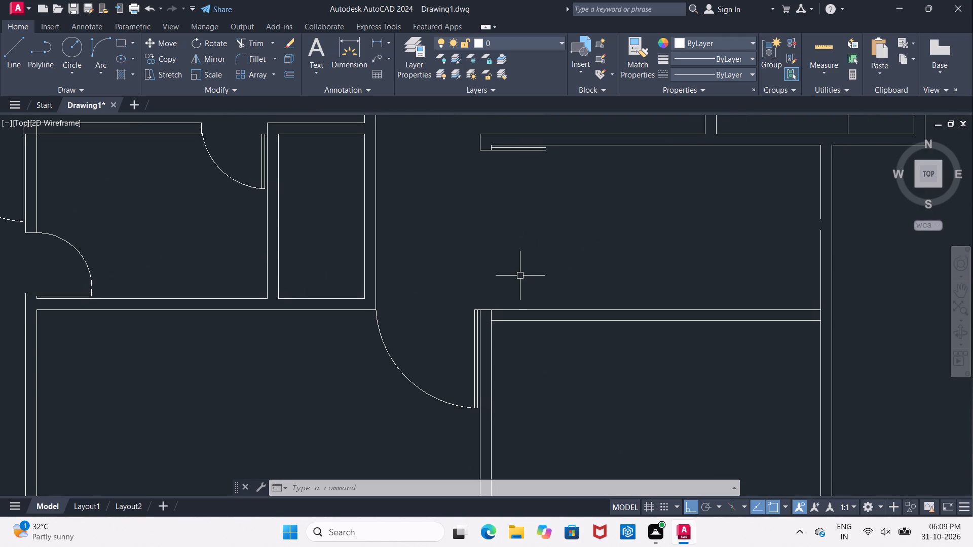
key(Escape)
key(e)
text(X)
key(space)
key(space)
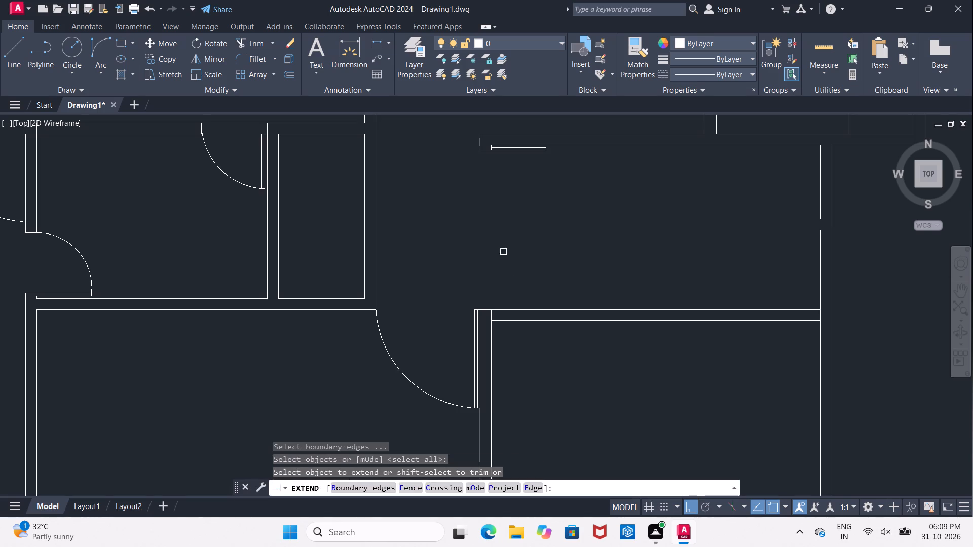
click(481, 144)
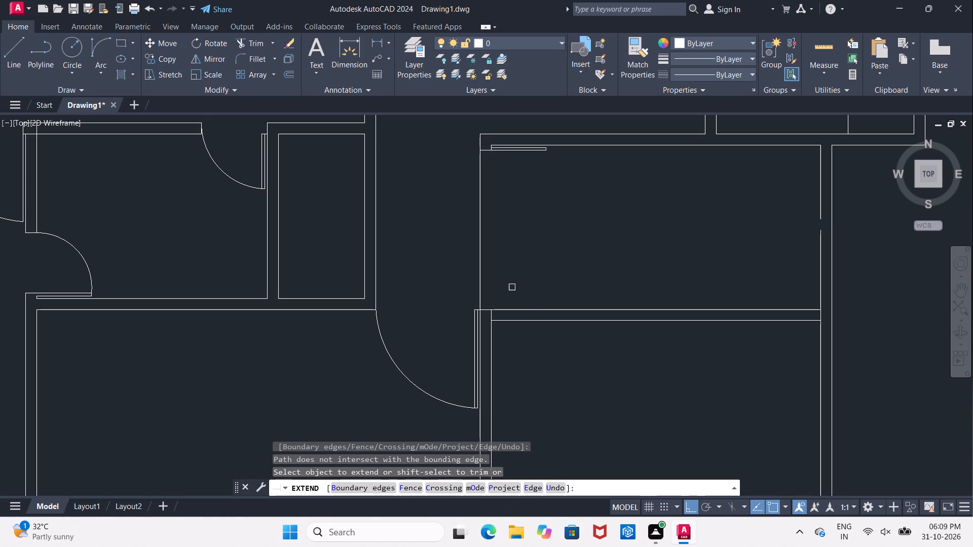
key(Escape)
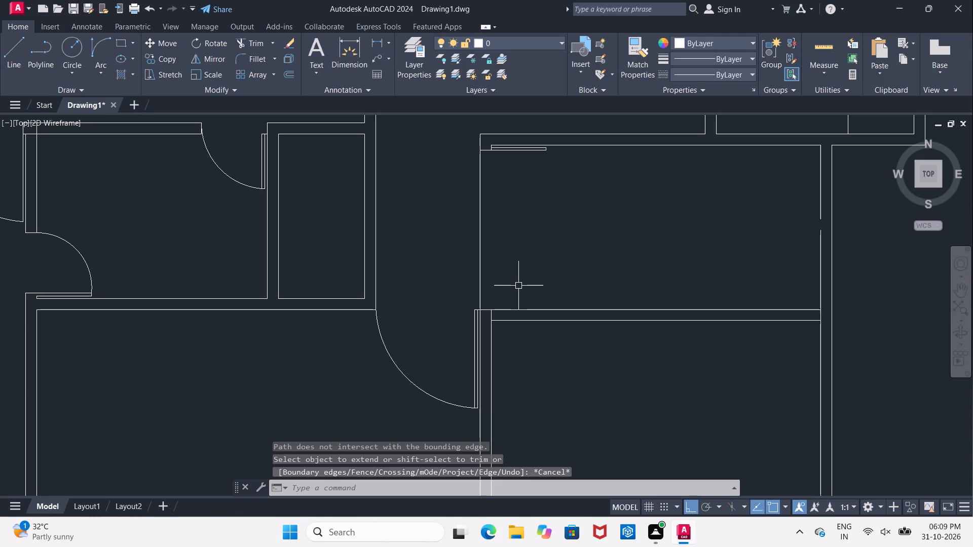
Extend the inner face of the lower room's left wall up to the enlarged room's upper wall.
text(EX)
key(space)
key(space)
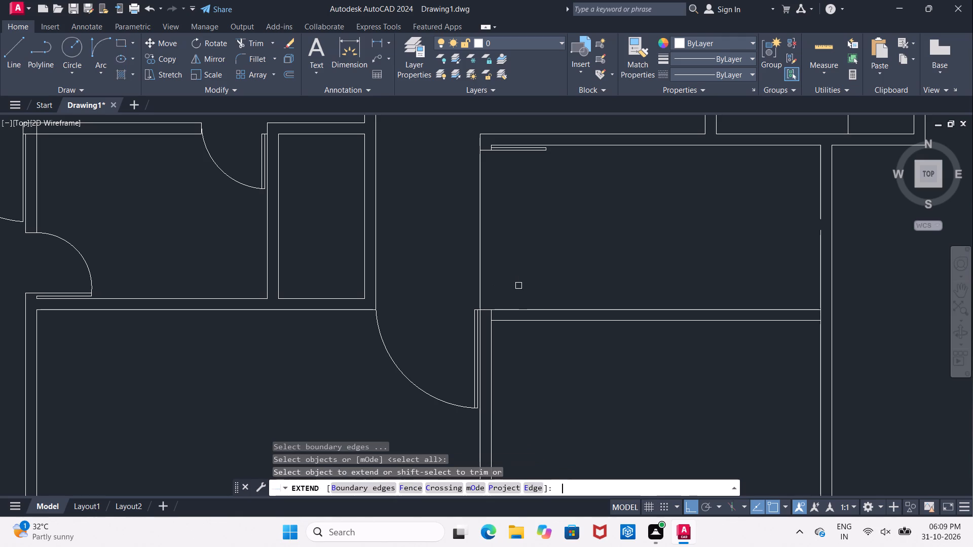
click(491, 350)
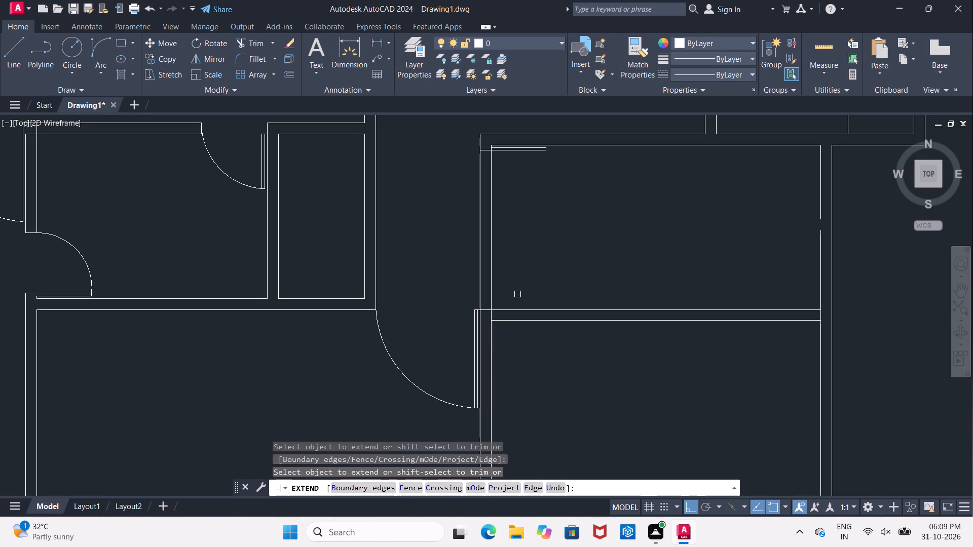
key(Escape)
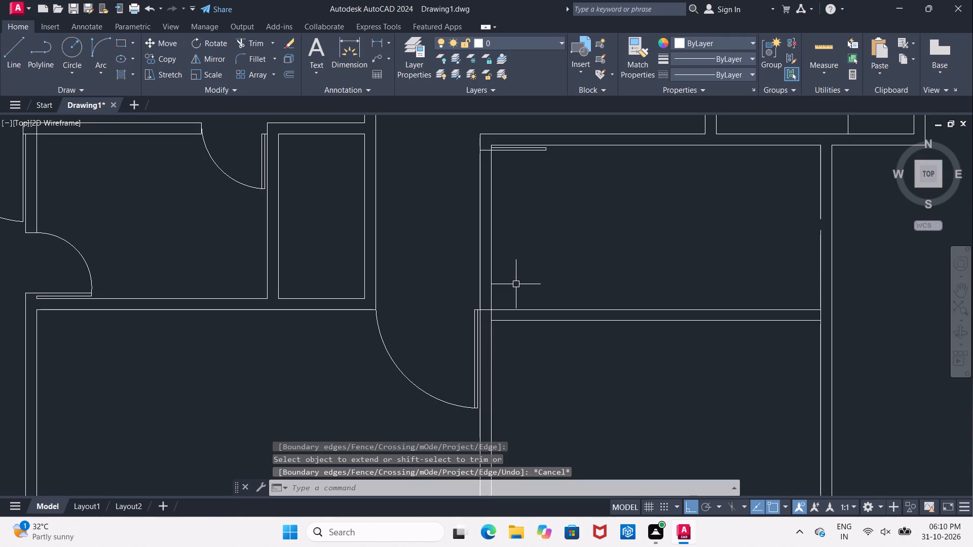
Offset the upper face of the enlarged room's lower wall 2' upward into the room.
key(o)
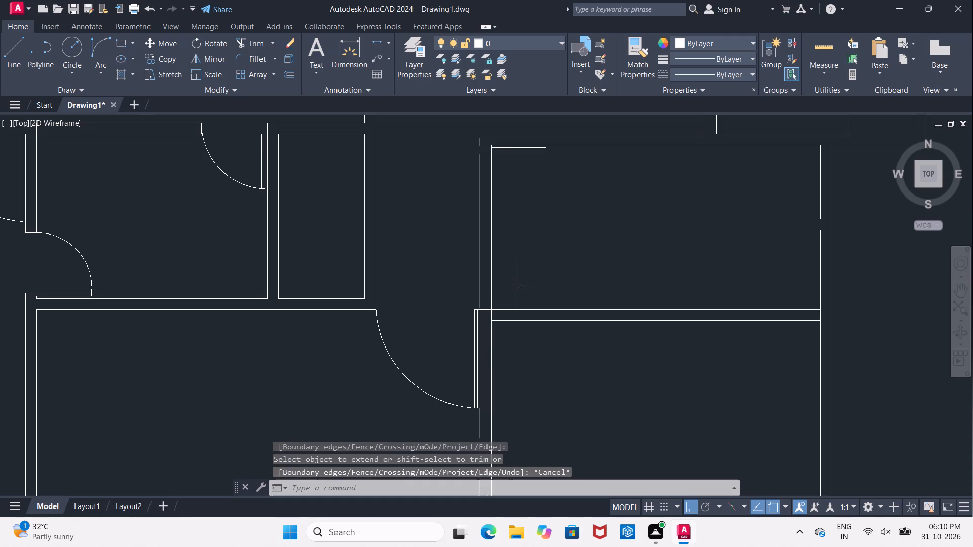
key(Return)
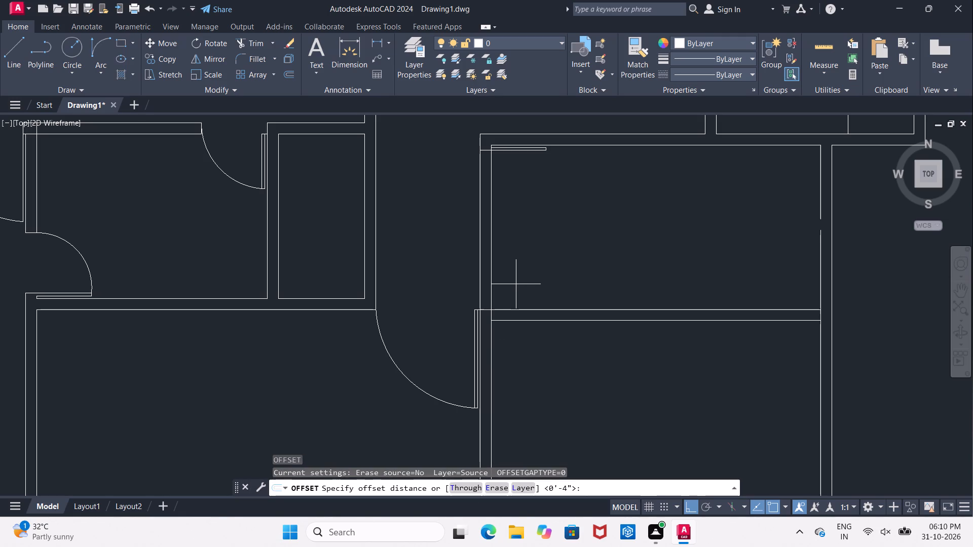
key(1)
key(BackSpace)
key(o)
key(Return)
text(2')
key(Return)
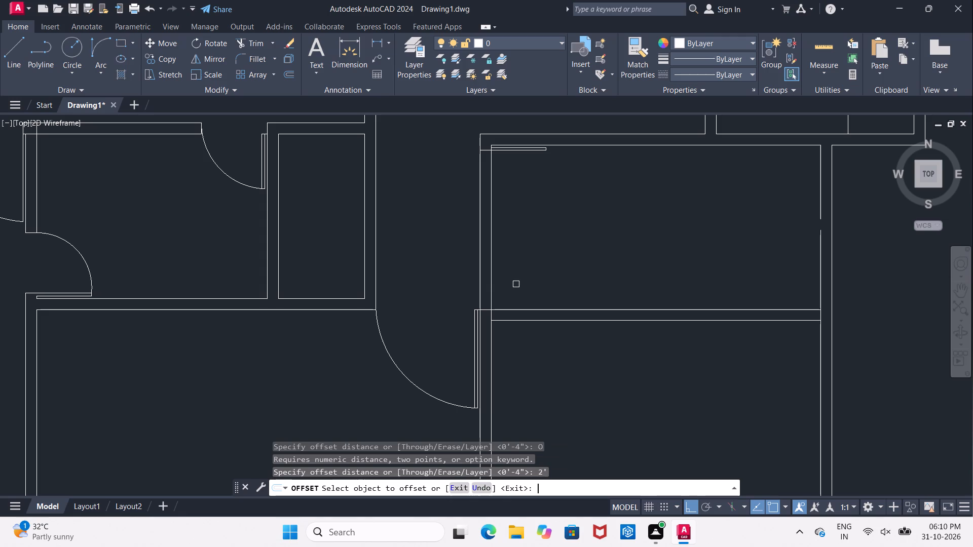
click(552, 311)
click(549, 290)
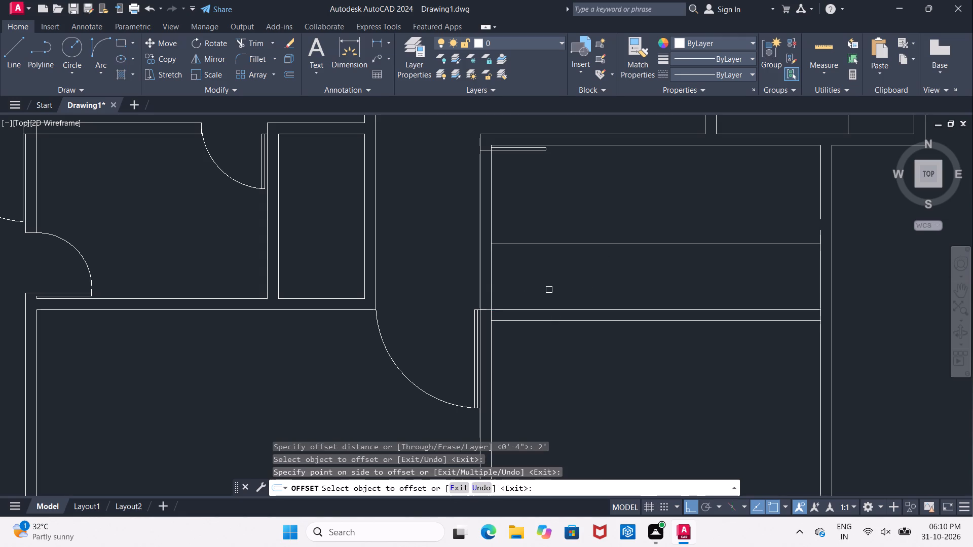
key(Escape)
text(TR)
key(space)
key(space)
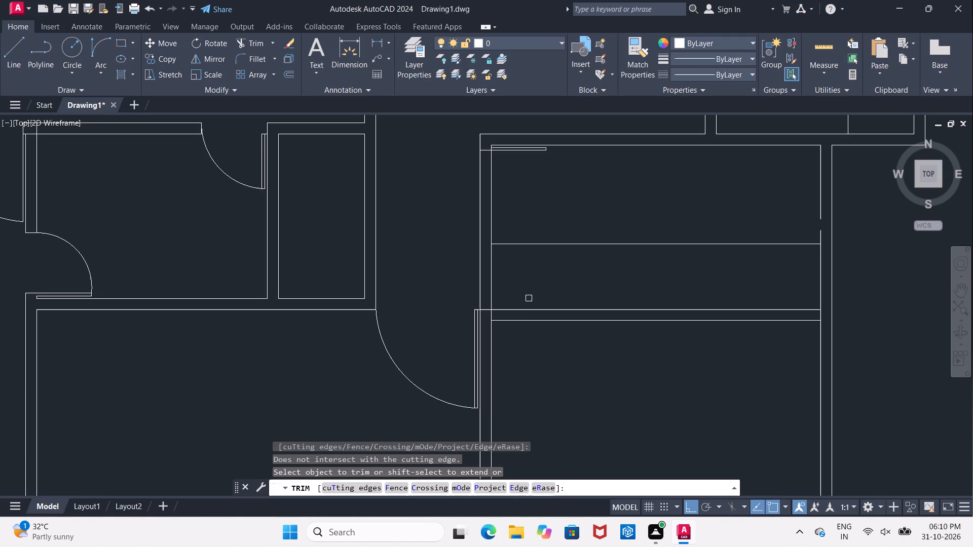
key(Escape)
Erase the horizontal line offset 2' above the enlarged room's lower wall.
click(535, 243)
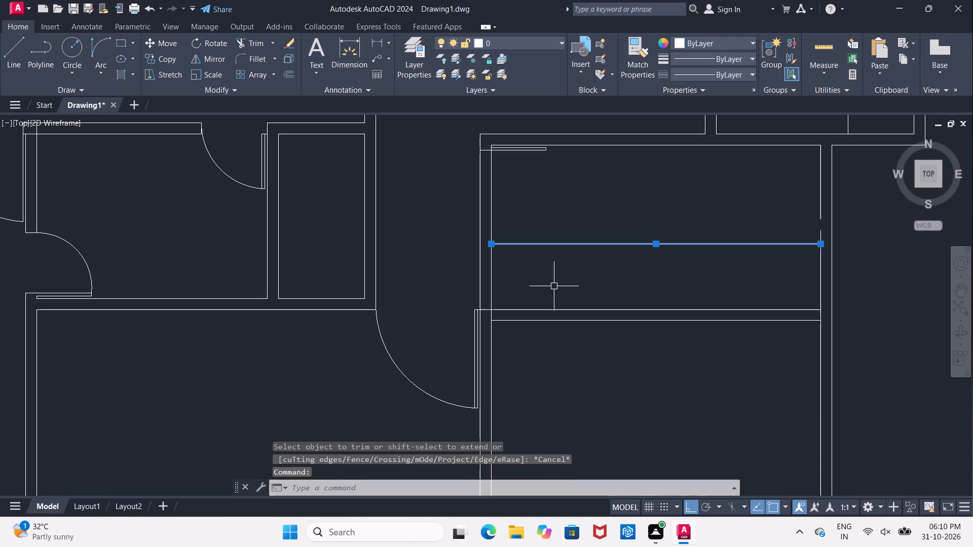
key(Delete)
Extend the inner face of the enlarged room's right wall across the gap left by the erased wall.
scroll(605, 268, down, 3)
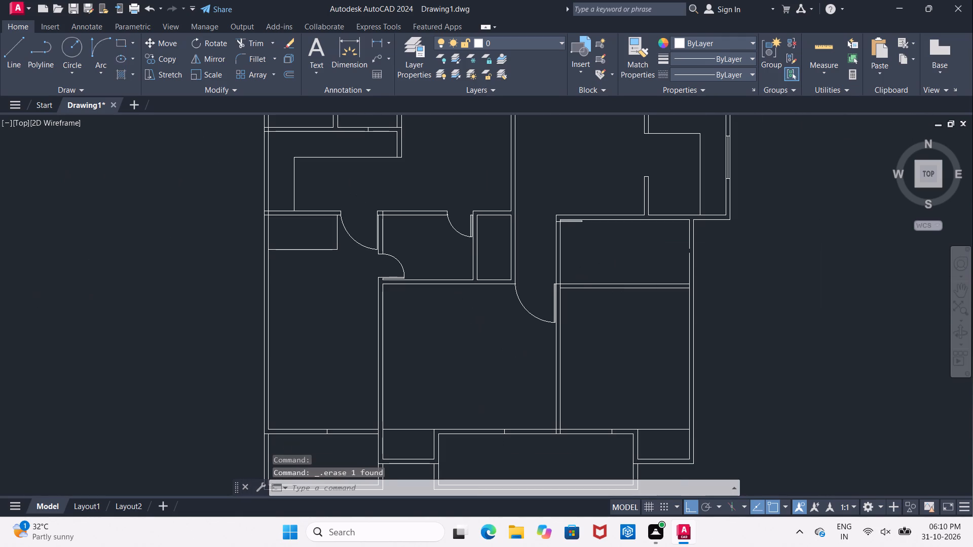
scroll(620, 268, up, 1)
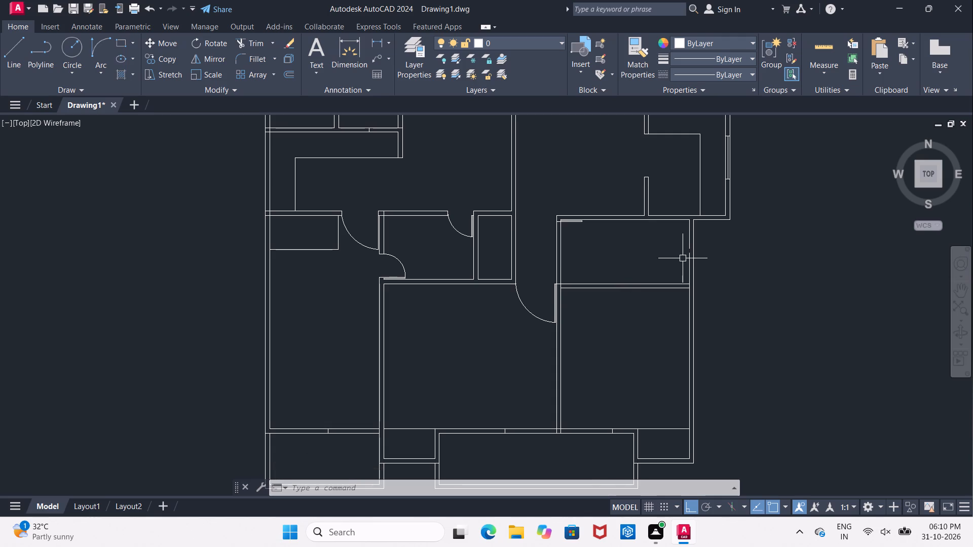
key(e)
key(x)
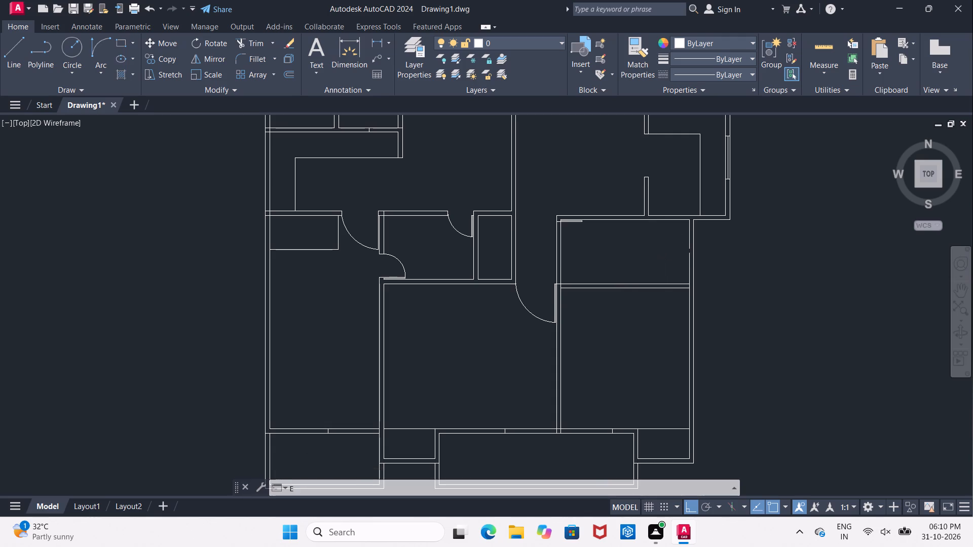
key(space)
key(space)
scroll(678, 263, up, 2)
click(702, 247)
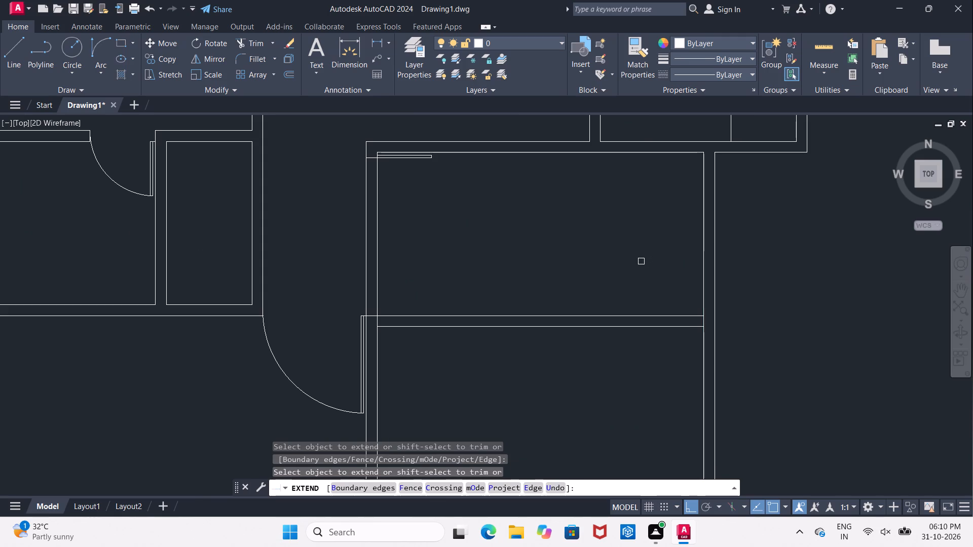
Offset the inner face of the enlarged room's upper wall 2' downward into the room.
scroll(639, 262, down, 1)
scroll(478, 204, up, 1)
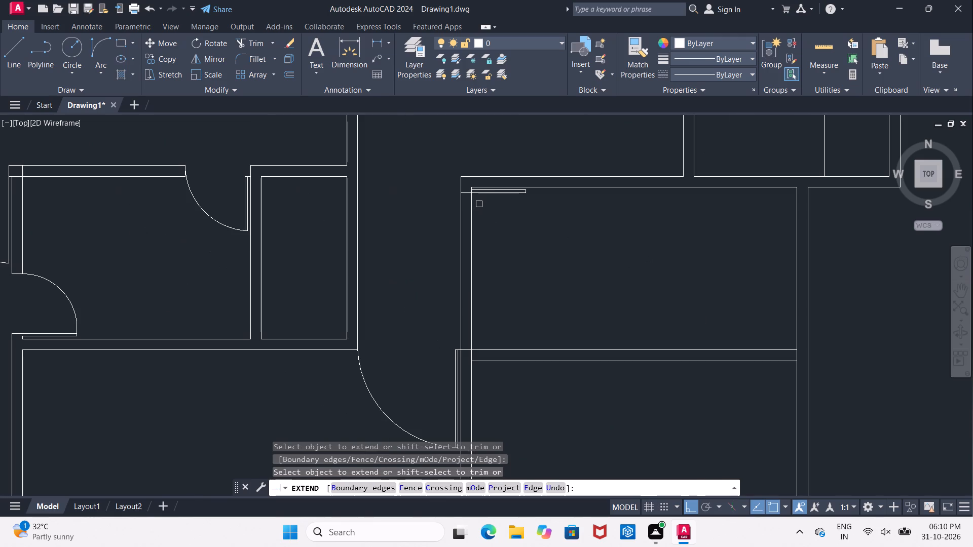
key(Escape)
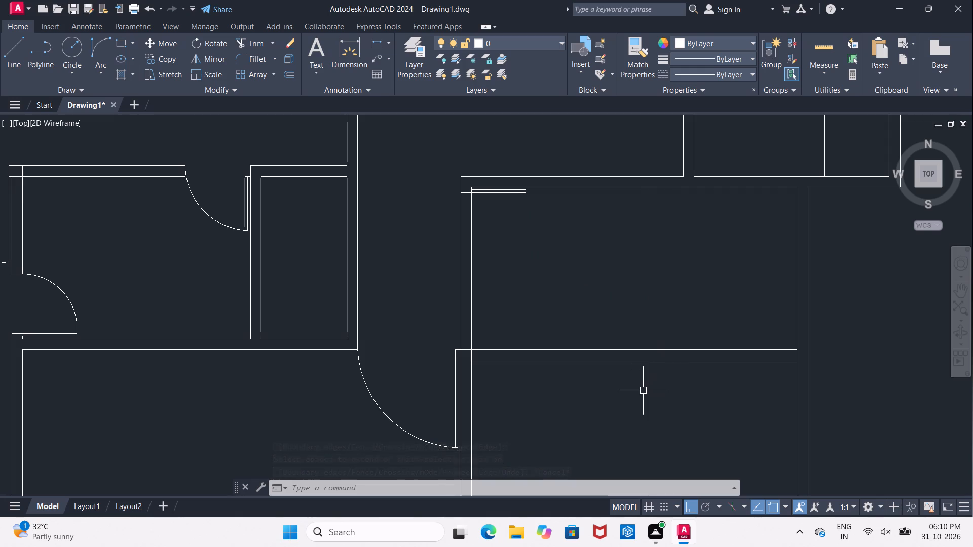
middle_drag(634, 382, 585, 285)
scroll(585, 285, down, 2)
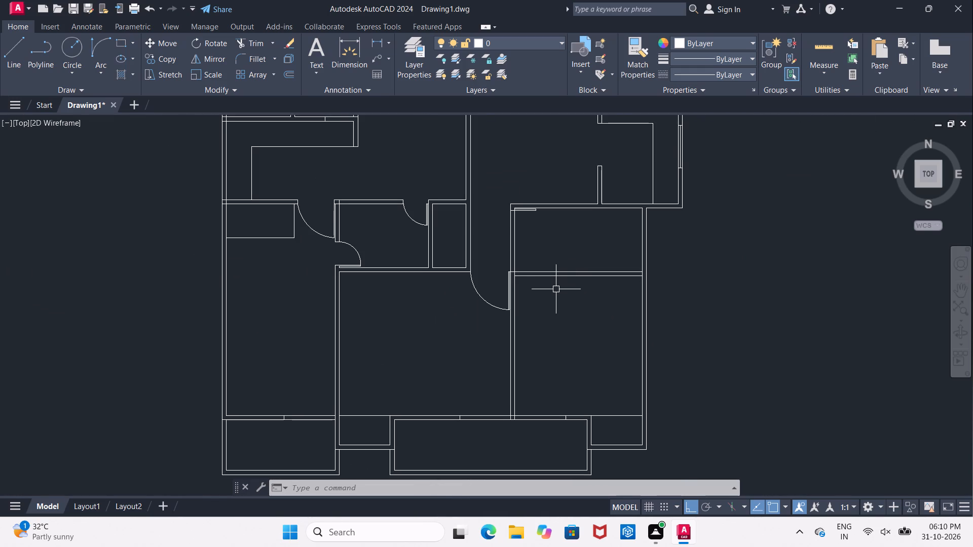
scroll(522, 222, up, 3)
middle_drag(519, 216, 508, 283)
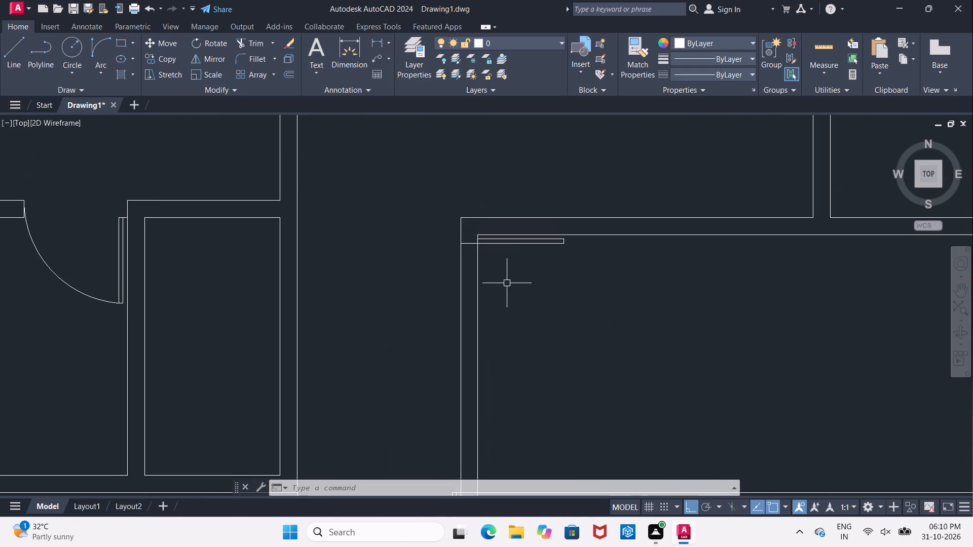
key(Escape)
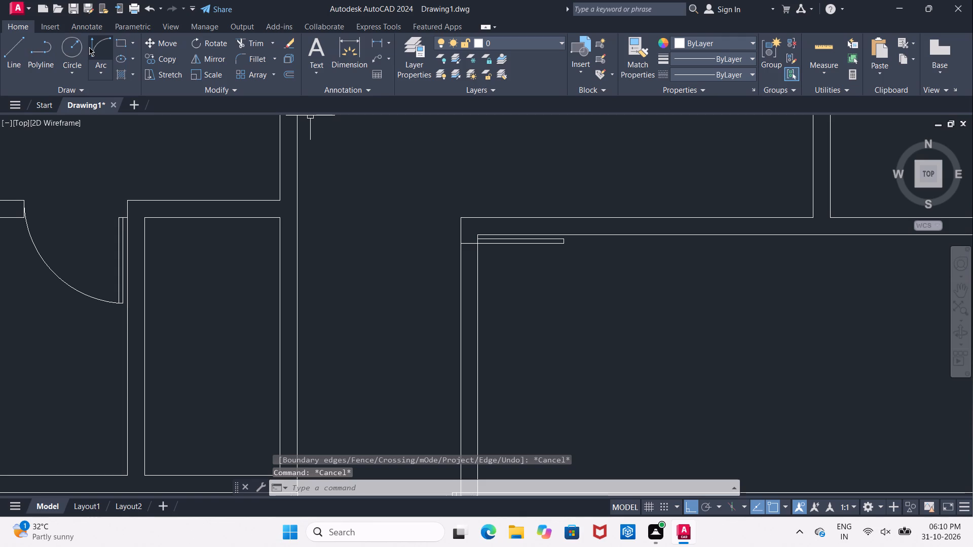
key(Escape)
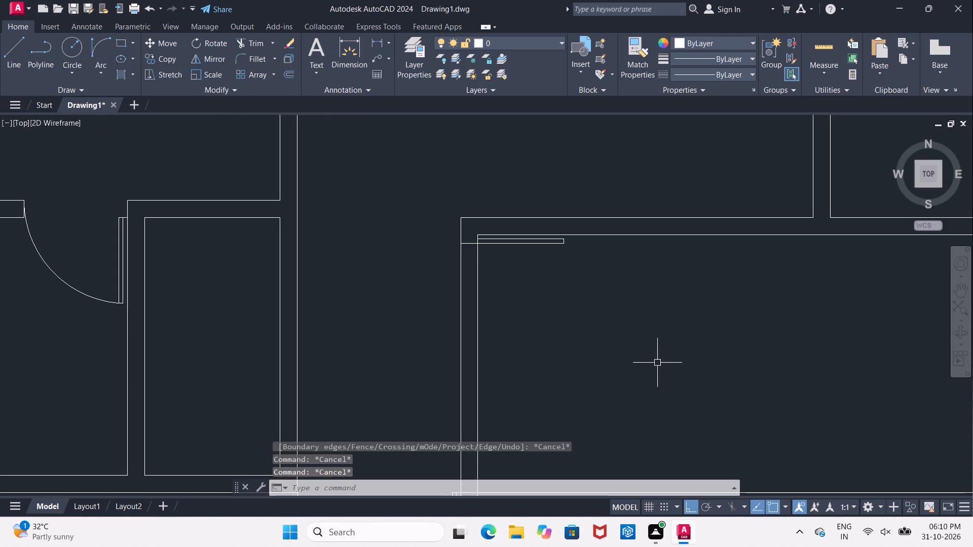
key(o)
key(Return)
text(2')
key(Return)
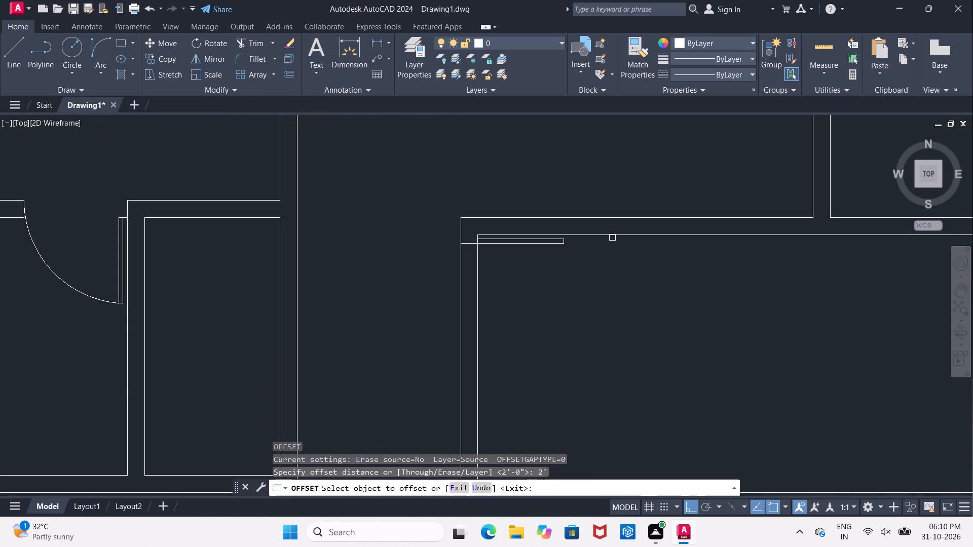
click(612, 238)
click(624, 317)
key(Escape)
Extend the new offset line across the enlarged room's left wall to its outer face.
text(EX)
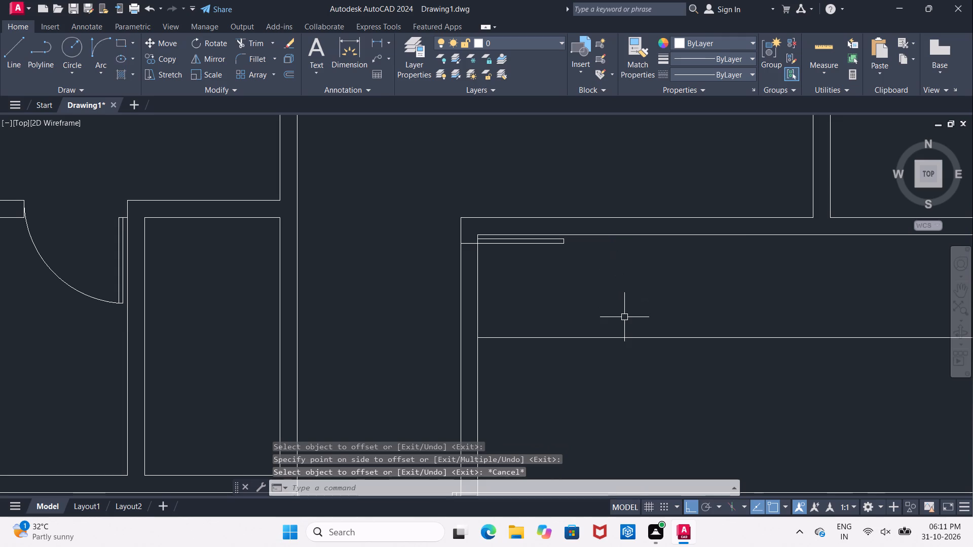
key(space)
key(space)
click(615, 339)
key(Escape)
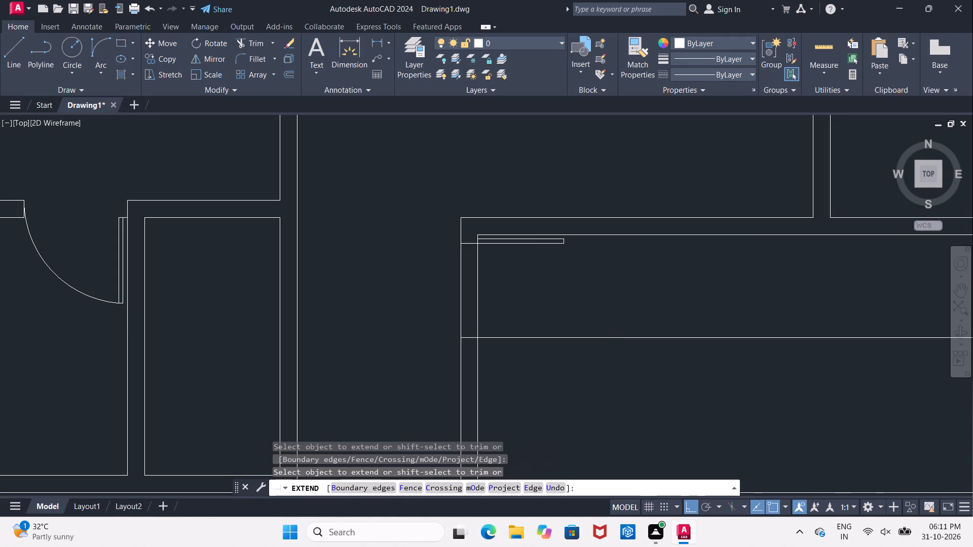
Trim the offset line inside the room and the left wall's faces below the door leaf to open a doorway.
key(t)
text(R)
key(space)
key(space)
drag(603, 309, 603, 317)
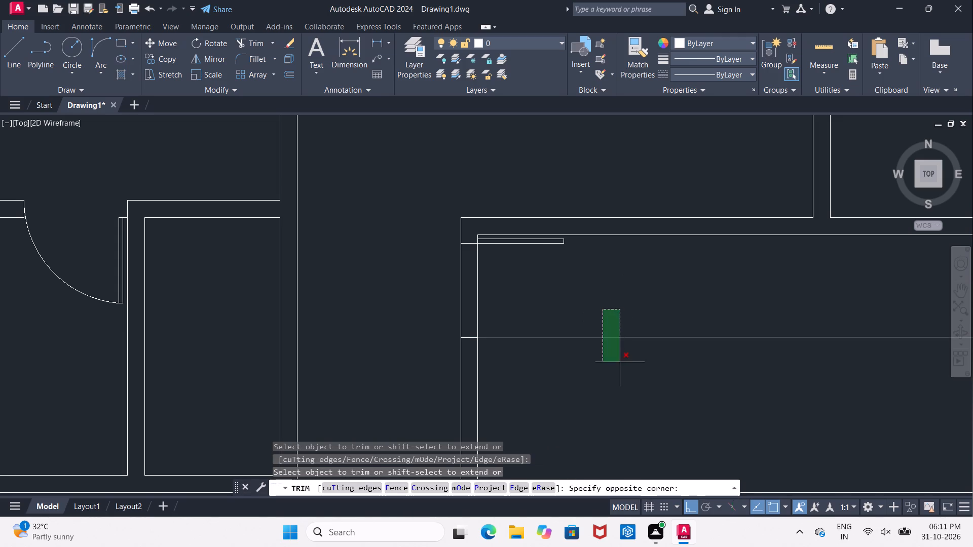
click(620, 362)
drag(427, 310, 438, 309)
click(545, 293)
key(Escape)
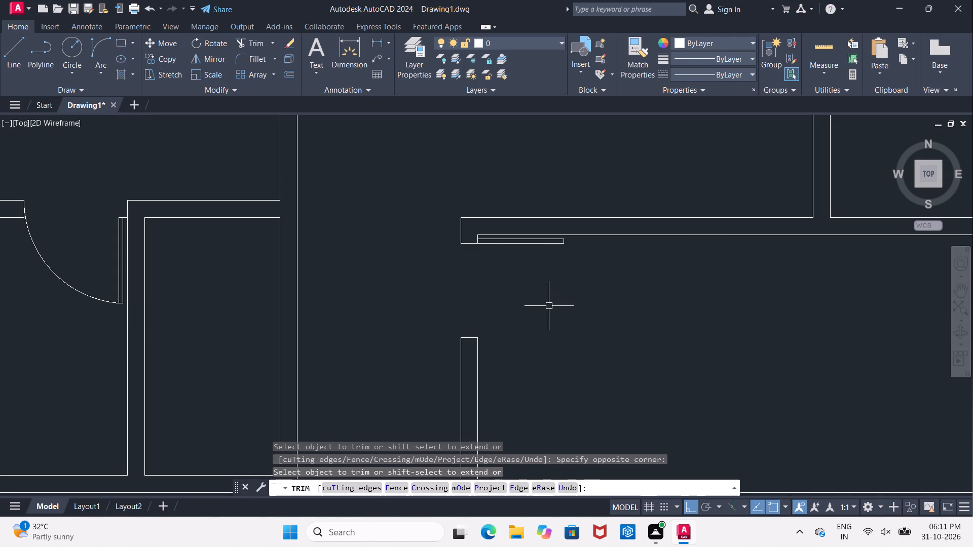
Draw the door swing arc from the doorway's lower inner corner to the free end of the door leaf.
click(107, 47)
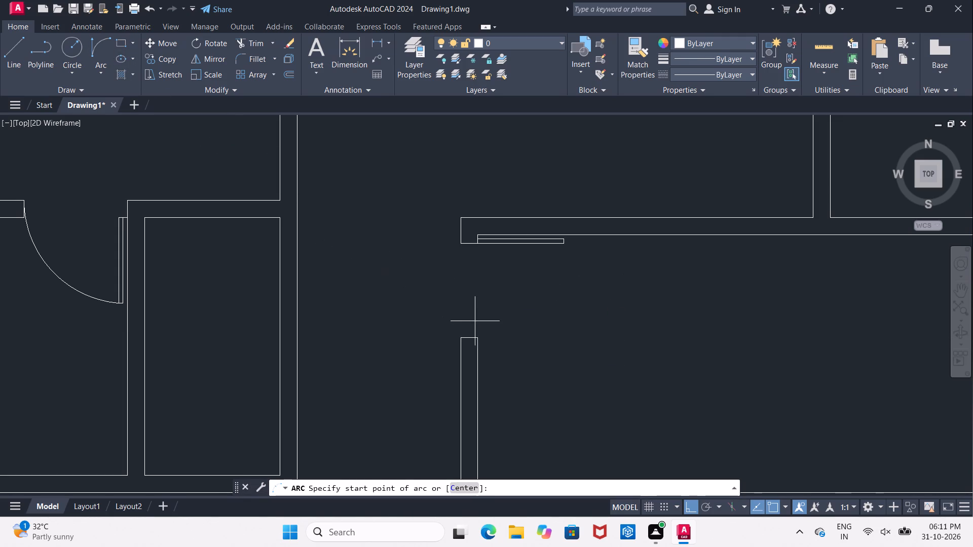
click(478, 336)
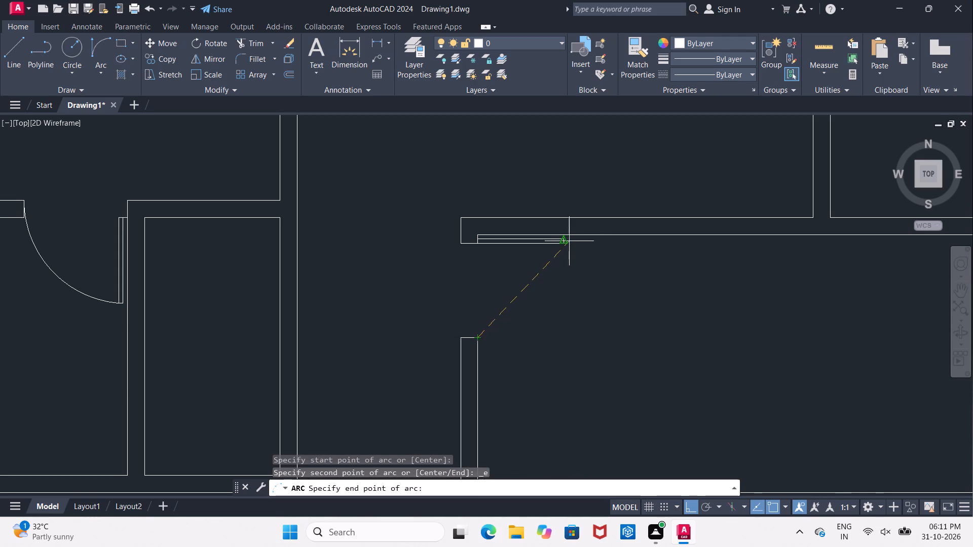
scroll(559, 248, up, 3)
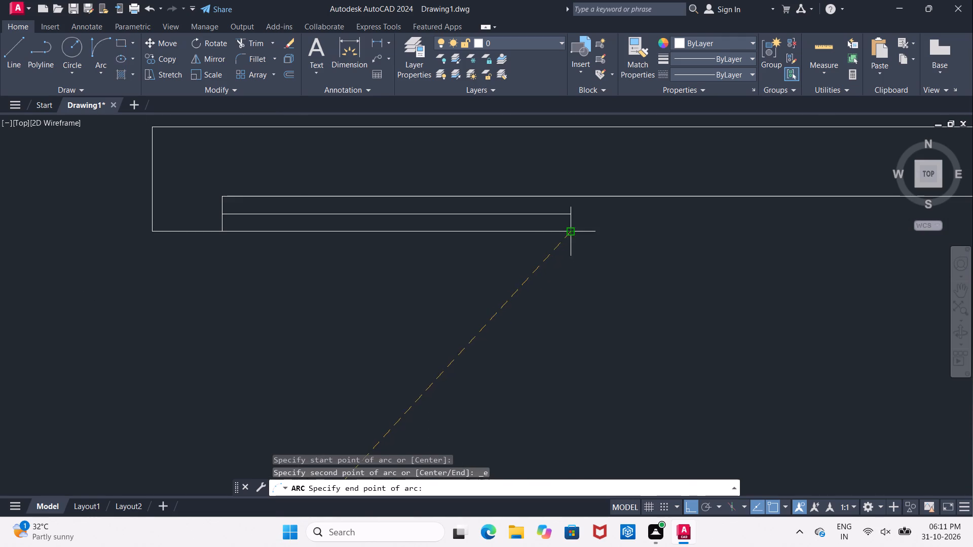
click(570, 234)
click(627, 339)
scroll(625, 334, down, 2)
middle_drag(628, 354, 574, 168)
scroll(573, 197, down, 2)
key(Escape)
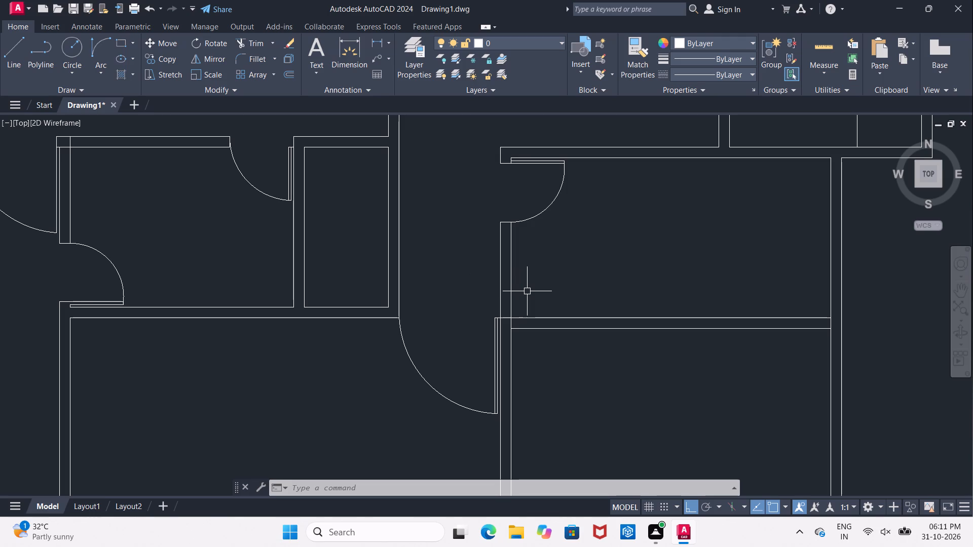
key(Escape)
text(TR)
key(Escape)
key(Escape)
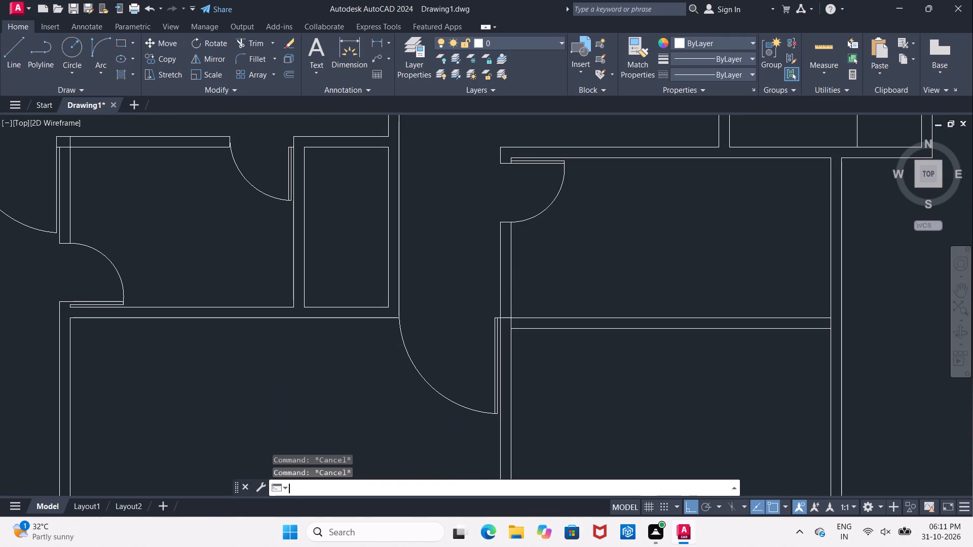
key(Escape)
Draw an L-shaped line from the left wall's outer face below the door, about 2' rightward and about 2' down past the lower wall.
click(8, 49)
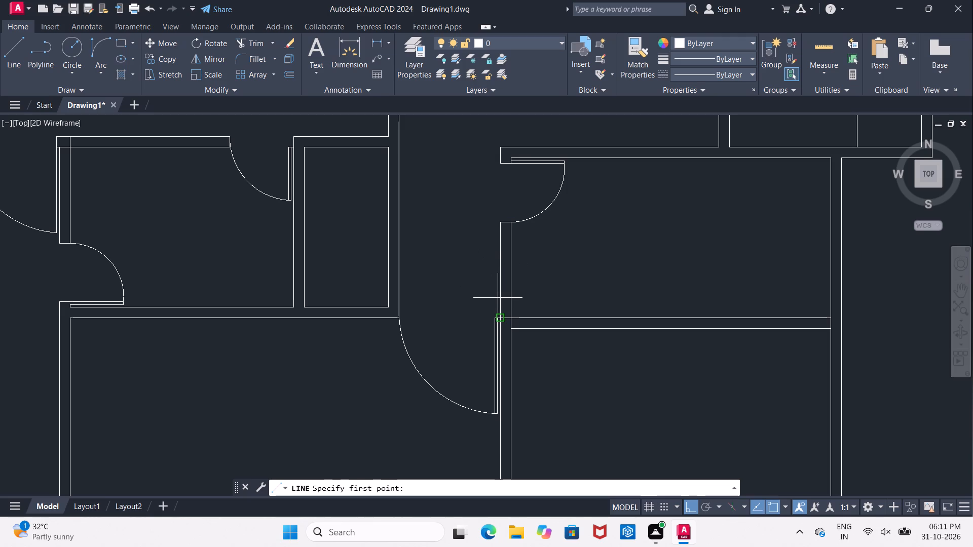
click(499, 271)
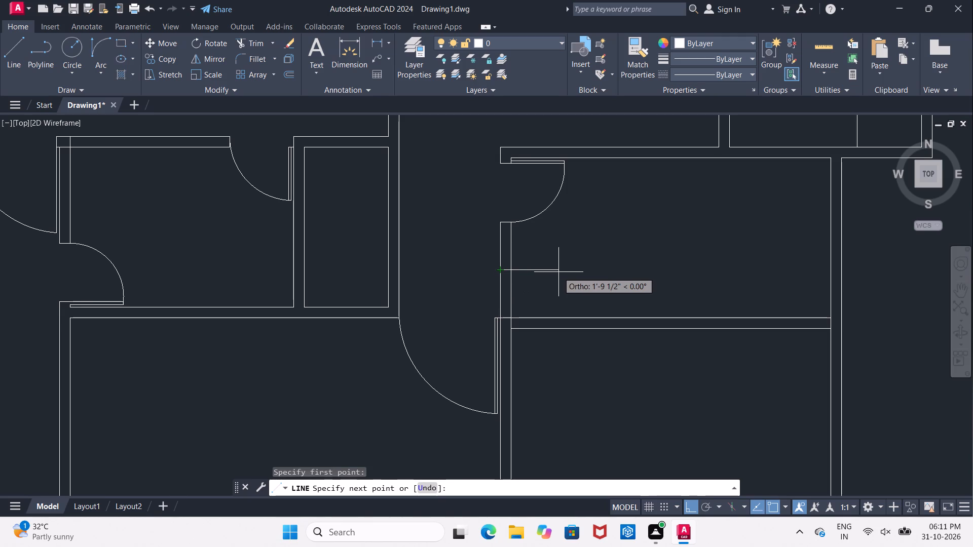
click(565, 272)
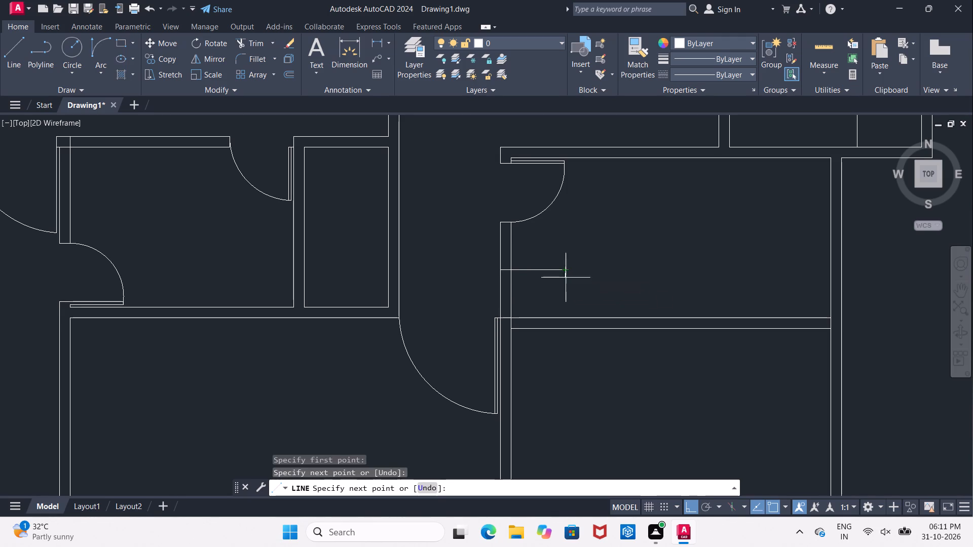
click(574, 340)
key(Escape)
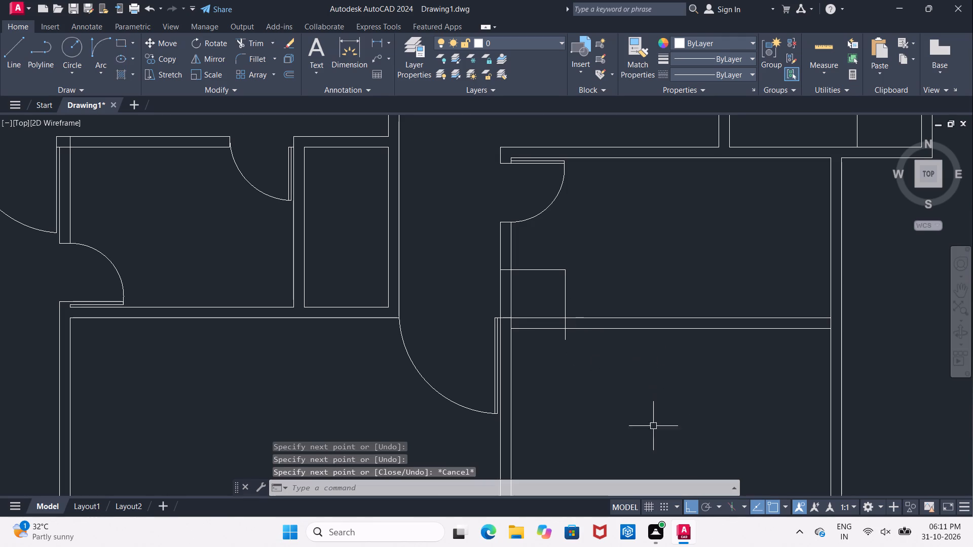
Trim the L-shaped line's overshoot and the left and lower wall segments it encloses to form a recess at the room's corner.
text(TR)
key(space)
key(space)
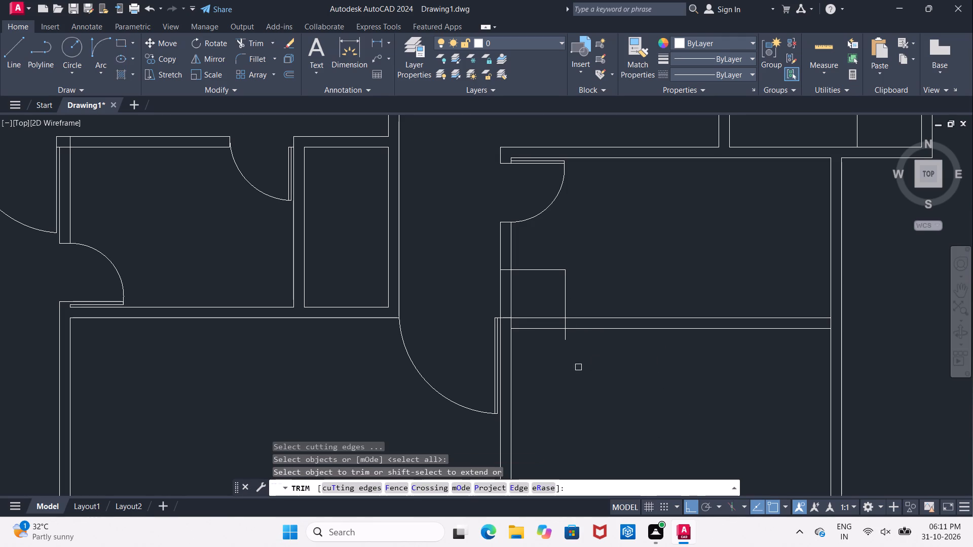
click(569, 340)
click(587, 383)
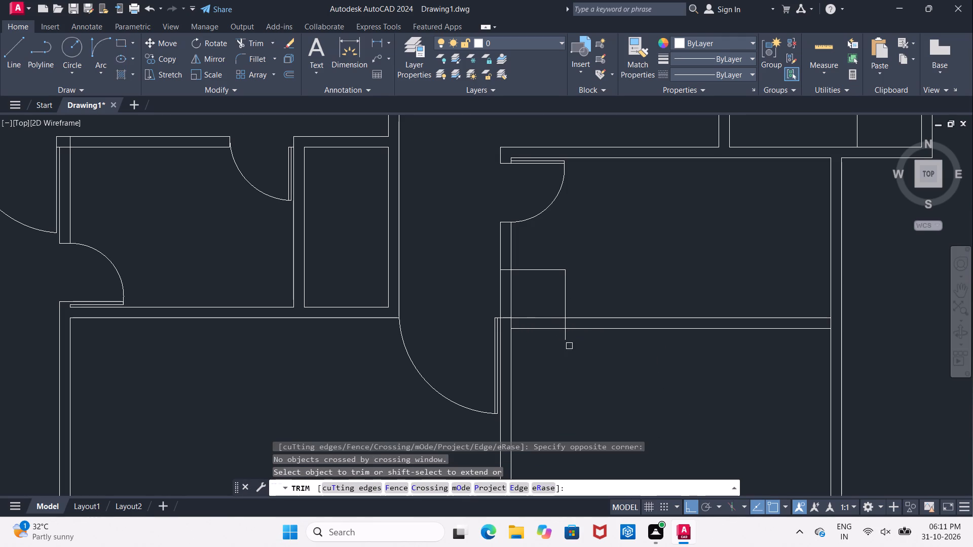
click(567, 339)
click(480, 294)
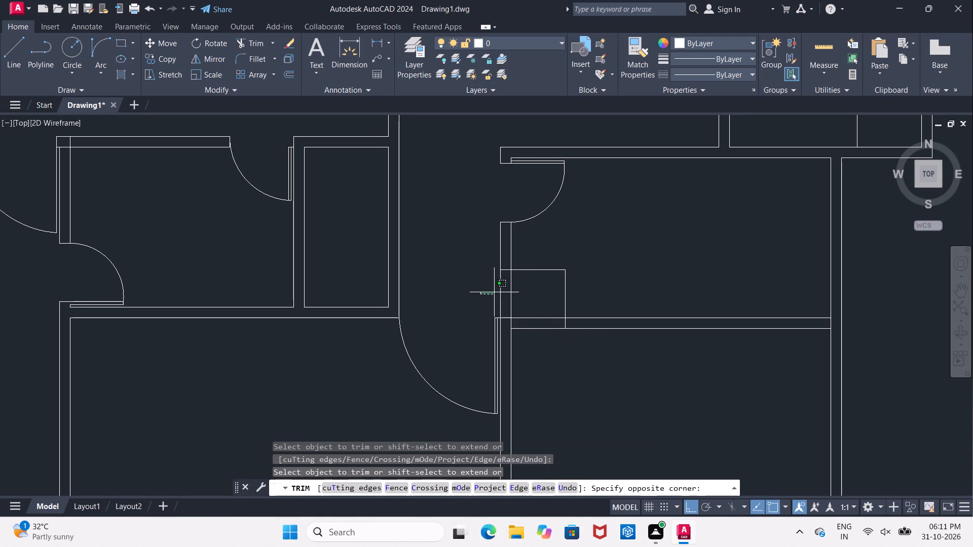
click(519, 293)
drag(530, 293, 533, 299)
click(541, 340)
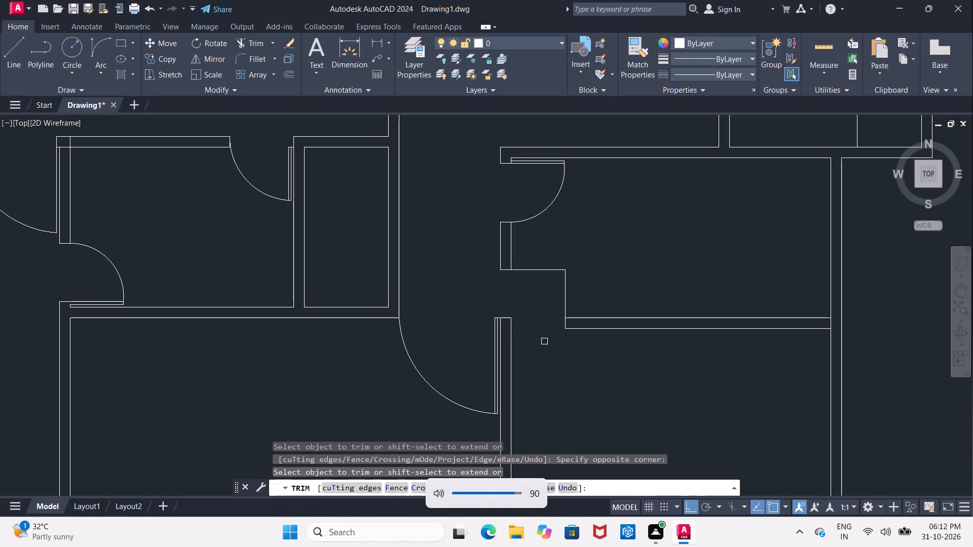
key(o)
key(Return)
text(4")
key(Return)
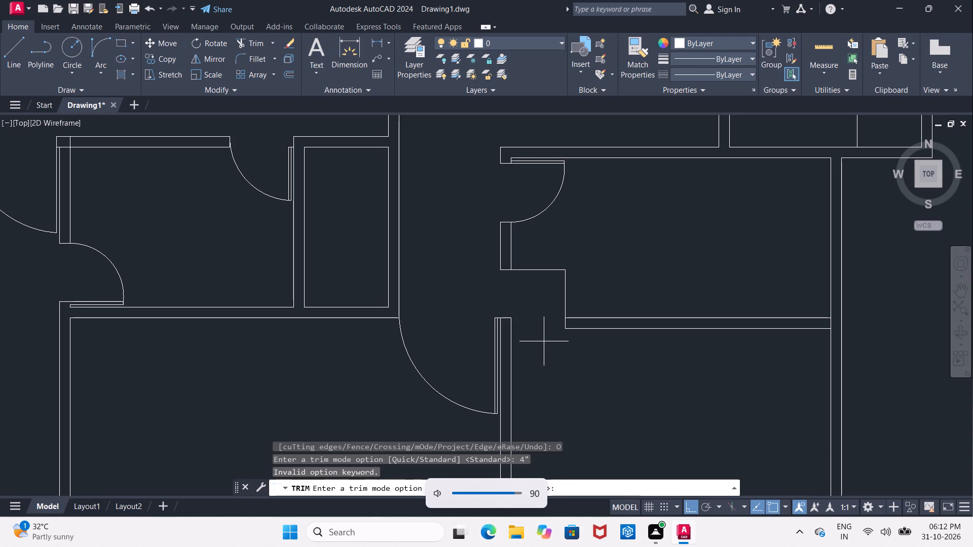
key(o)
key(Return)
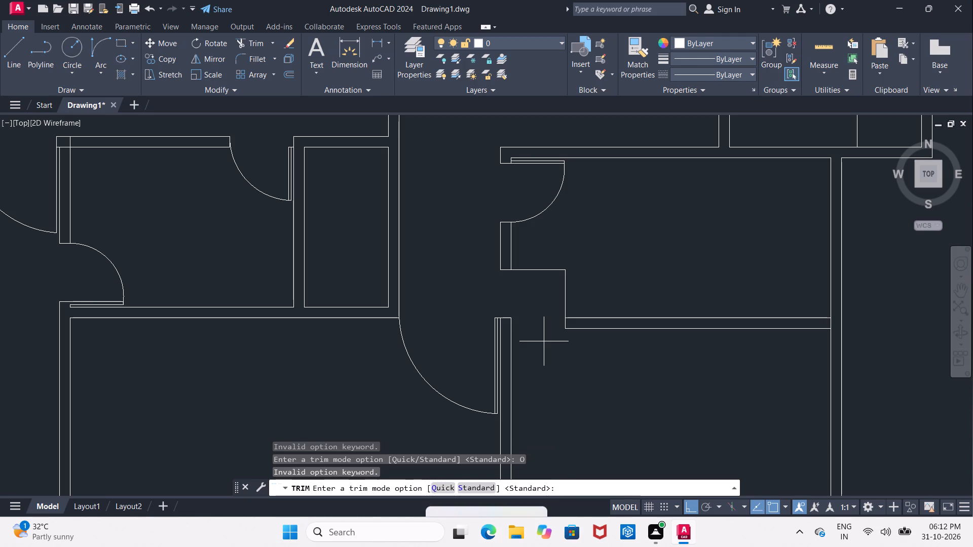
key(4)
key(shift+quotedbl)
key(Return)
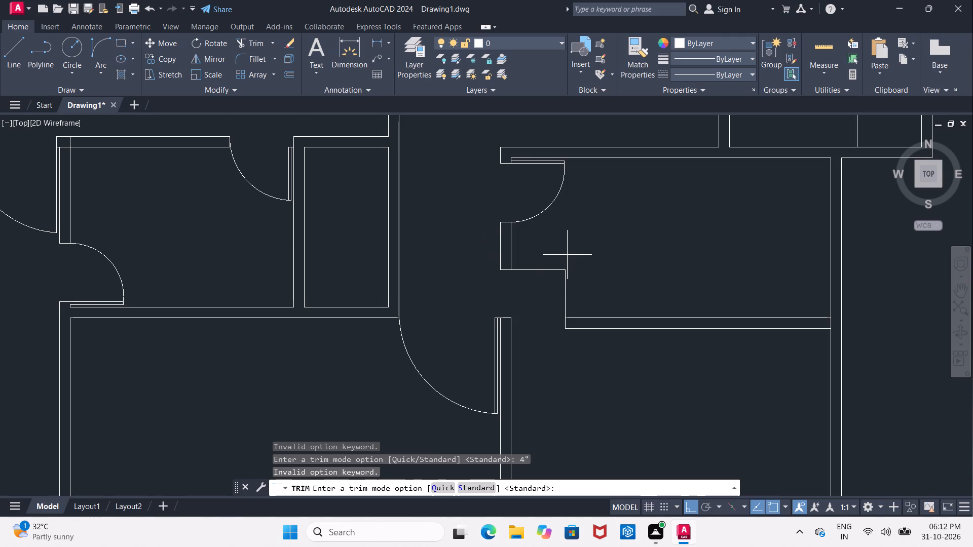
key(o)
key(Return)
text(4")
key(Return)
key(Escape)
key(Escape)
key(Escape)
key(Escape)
Offset the recess's horizontal line 4" downward and its vertical line 4" leftward to give the recess walls thickness.
key(o)
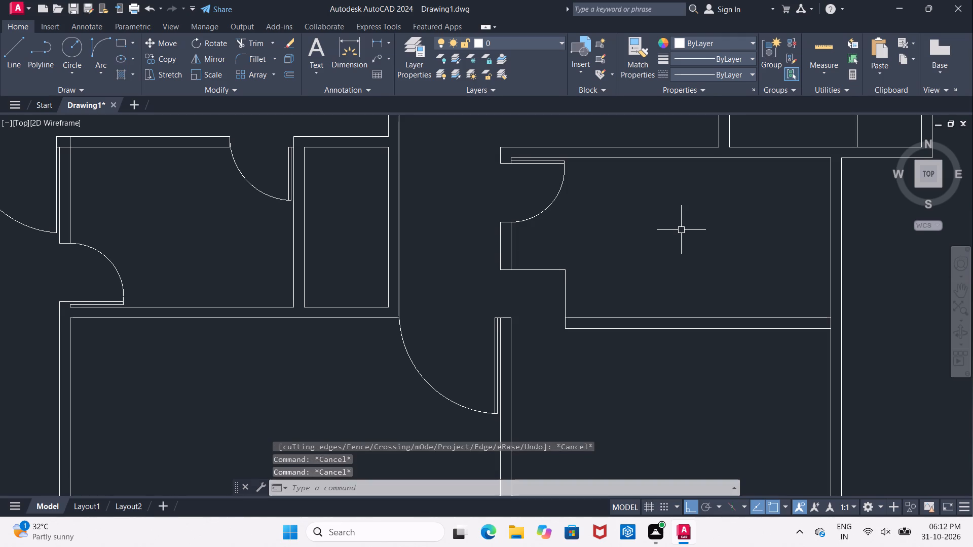
key(Return)
text(4")
key(Return)
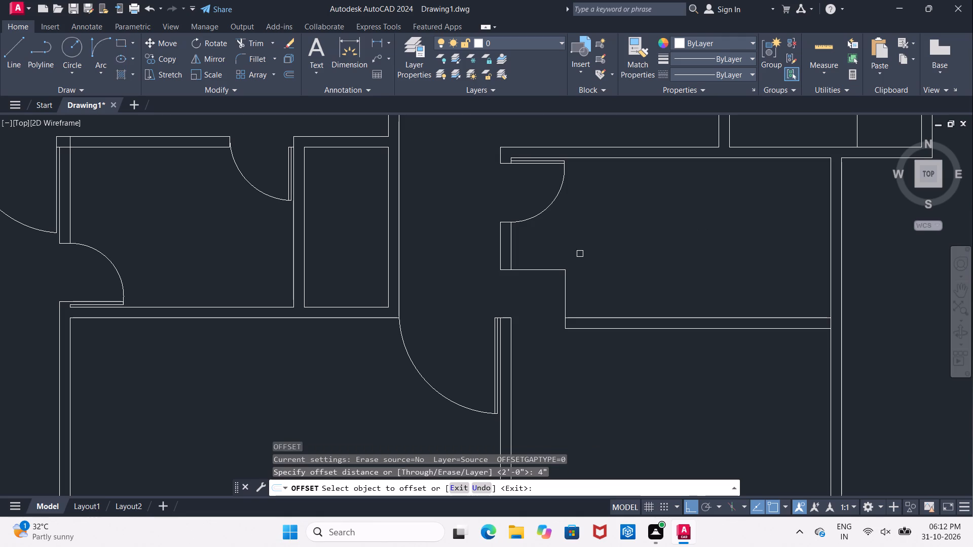
drag(529, 269, 530, 277)
click(532, 303)
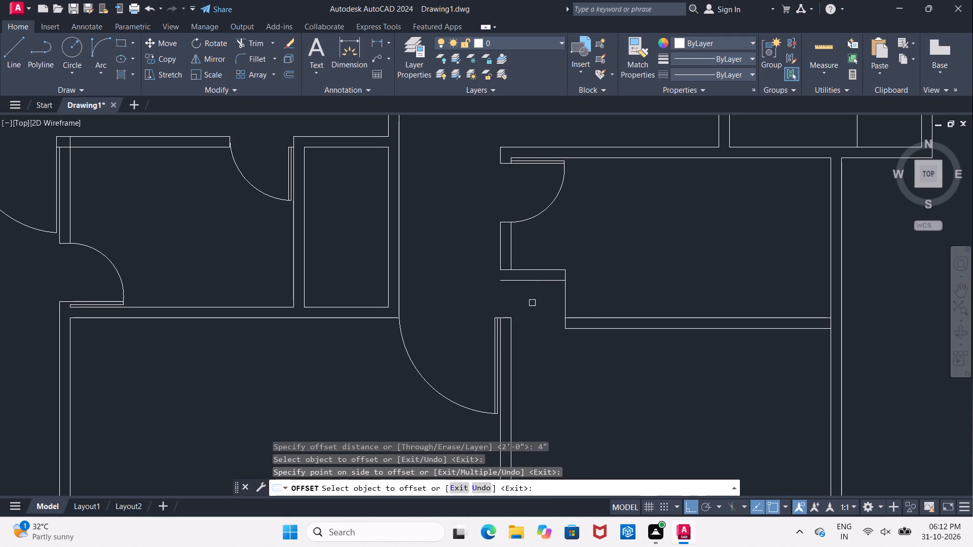
click(567, 292)
click(557, 295)
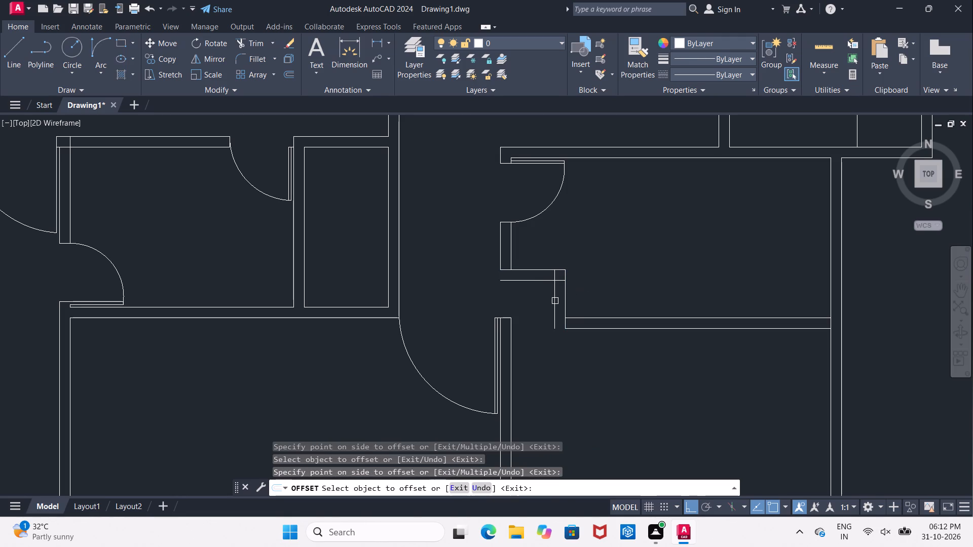
key(Escape)
key(Escape)
key(Escape)
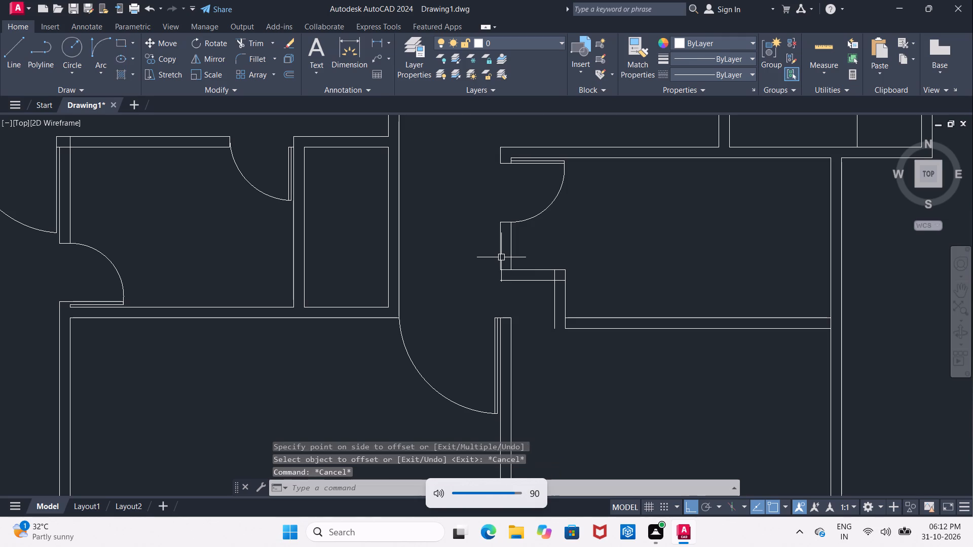
key(Escape)
key(Escape)
Fillet the left wall's outer face with the recess's lower horizontal line to close their corner.
click(256, 55)
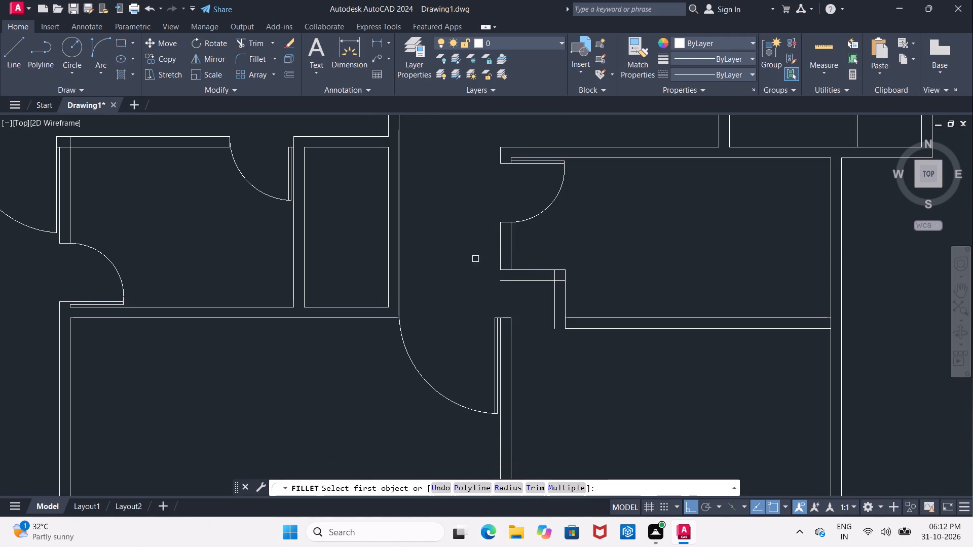
click(499, 246)
click(506, 279)
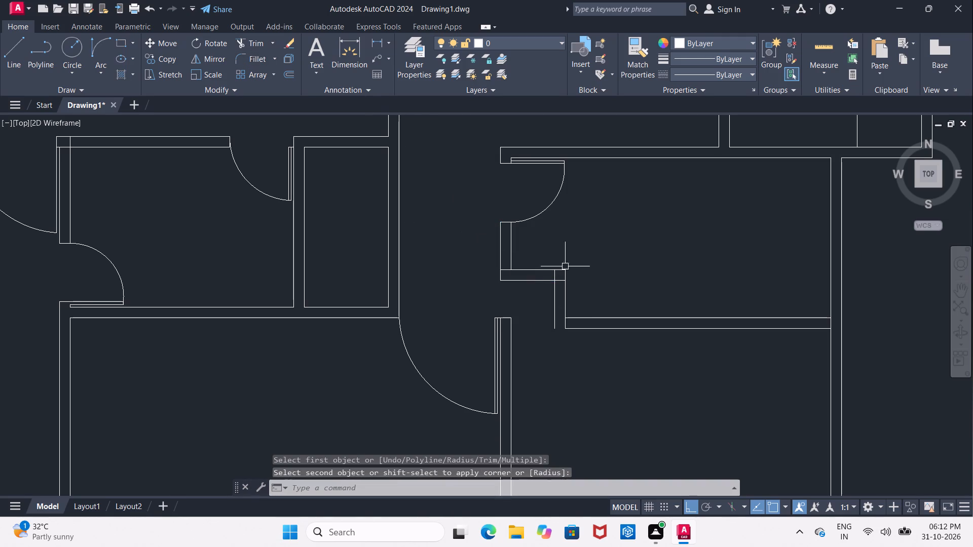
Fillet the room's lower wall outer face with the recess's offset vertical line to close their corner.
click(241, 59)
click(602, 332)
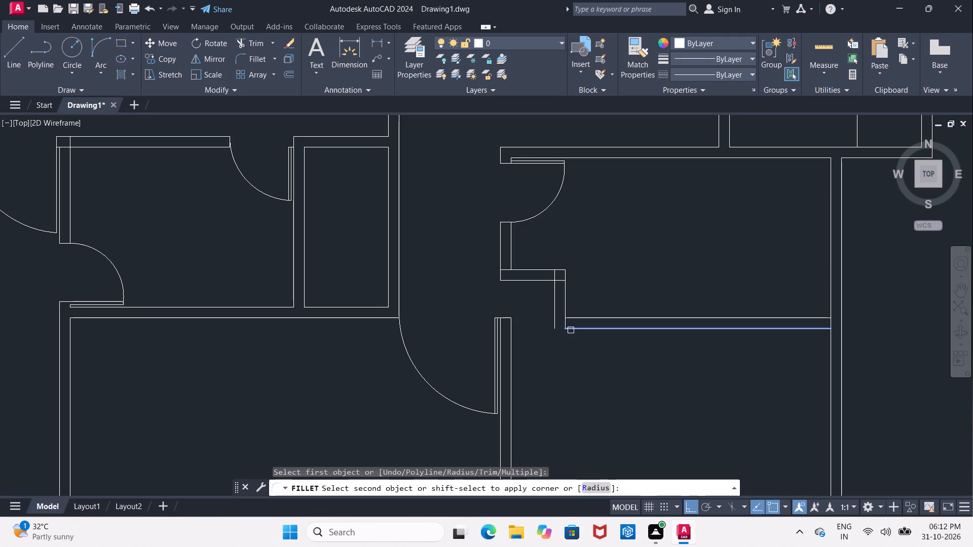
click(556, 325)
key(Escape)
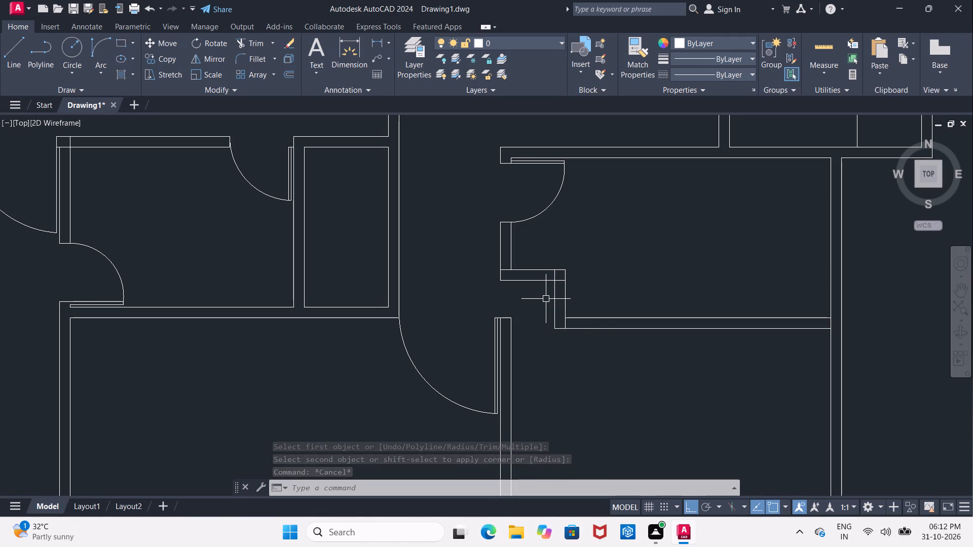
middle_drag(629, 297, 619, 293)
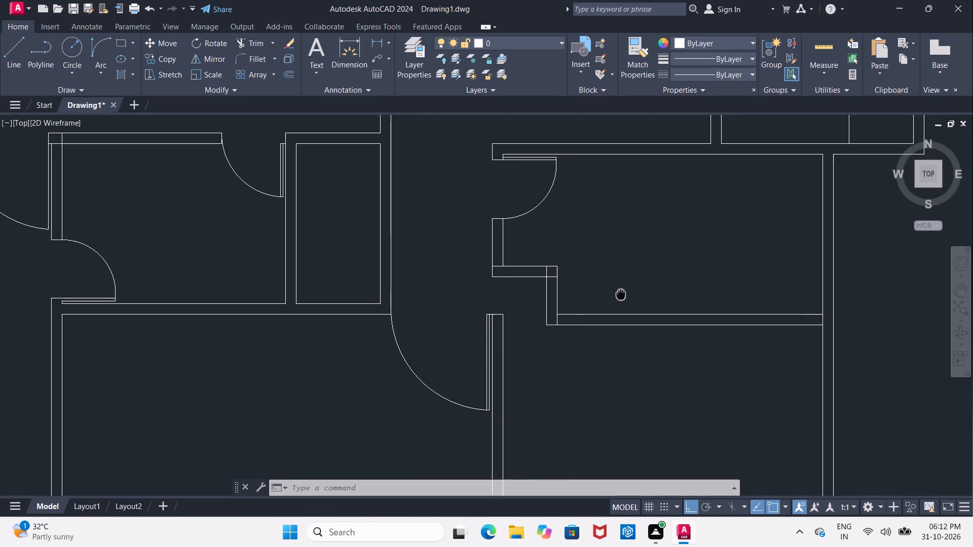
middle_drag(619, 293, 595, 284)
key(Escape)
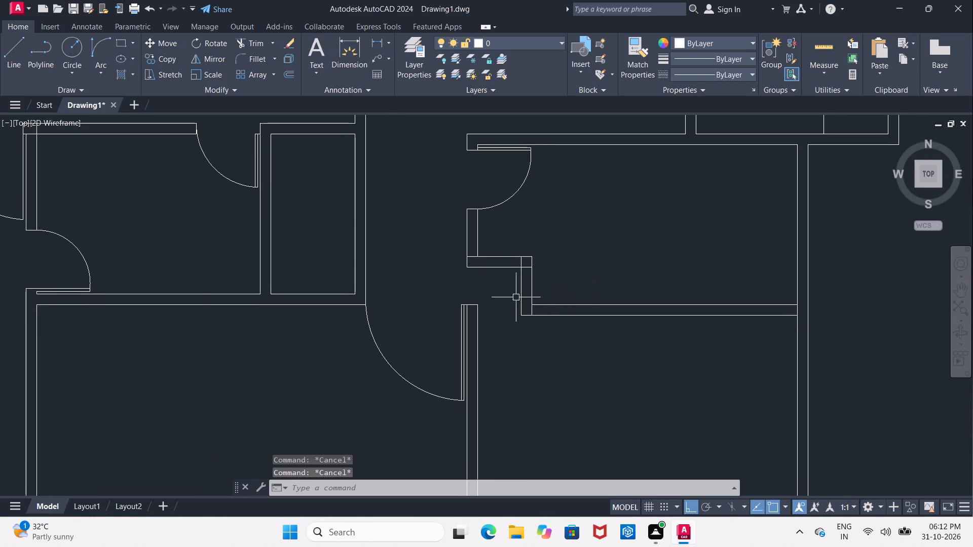
Delete the recess's offset vertical line and trim the lower wall's leftover stub back to the remaining recess line.
scroll(522, 299, up, 1)
click(522, 299)
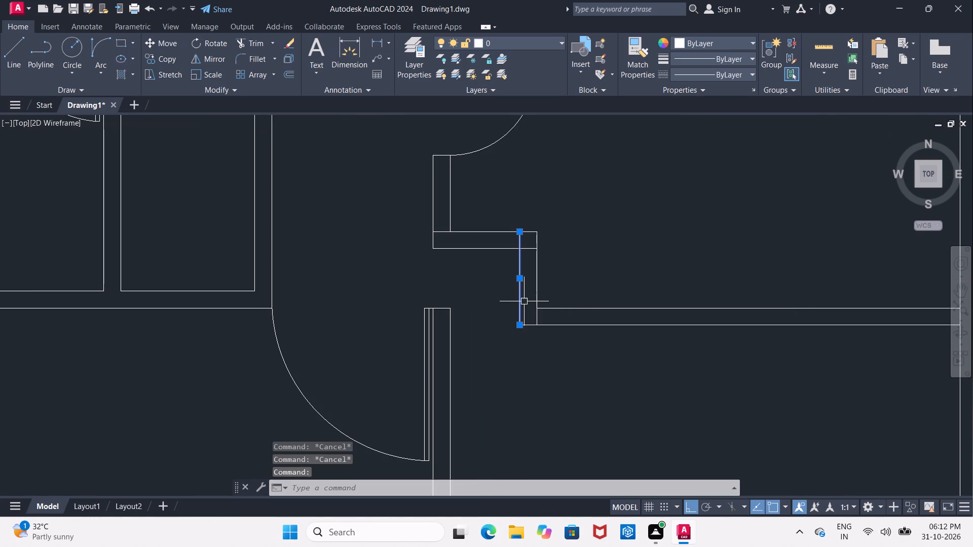
key(Delete)
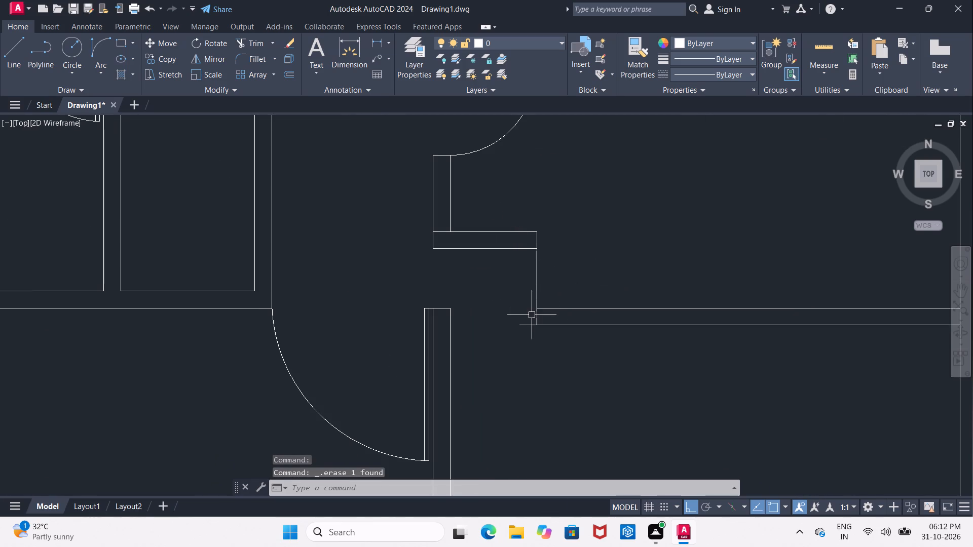
text(TR)
key(space)
key(space)
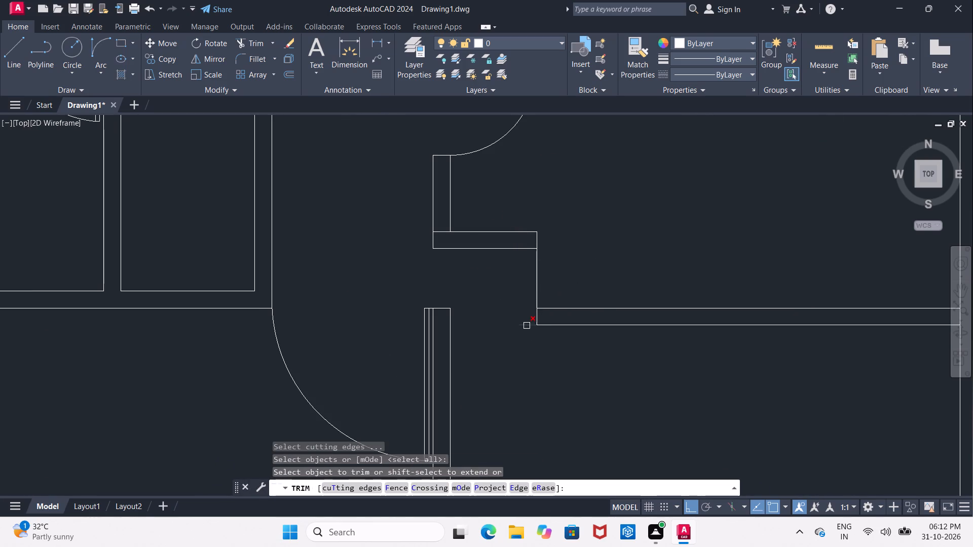
click(525, 327)
middle_drag(486, 331, 452, 264)
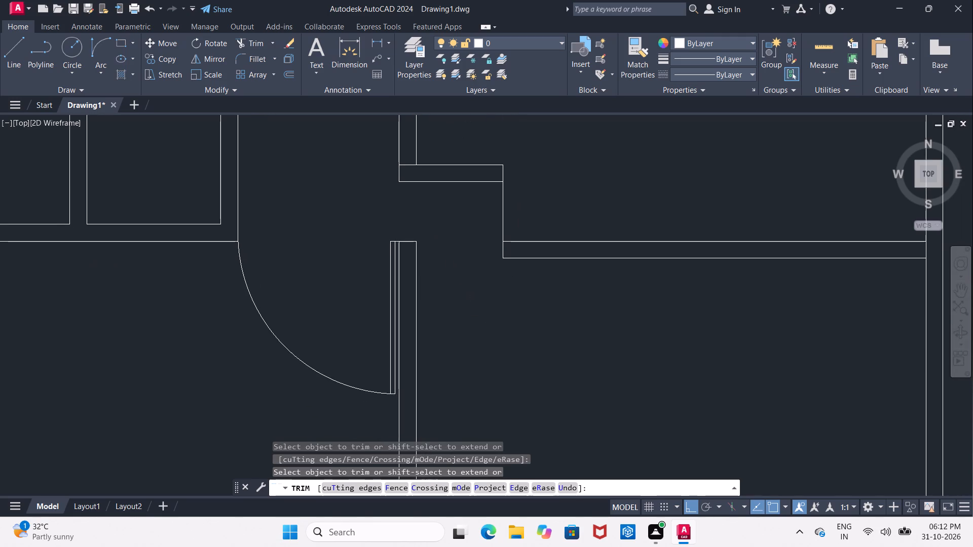
key(Escape)
Offset the upper line of the wall beside the recess 3' downward.
key(o)
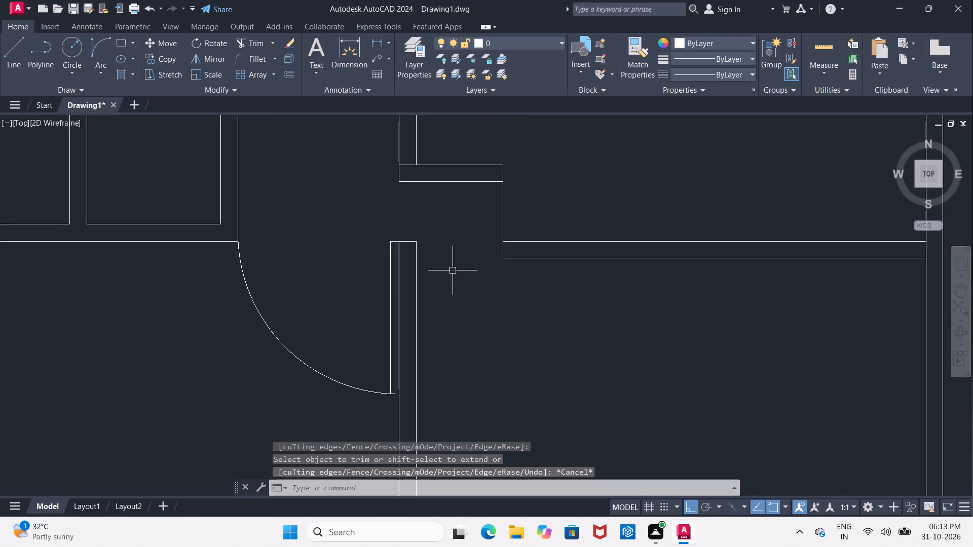
key(Return)
text(3')
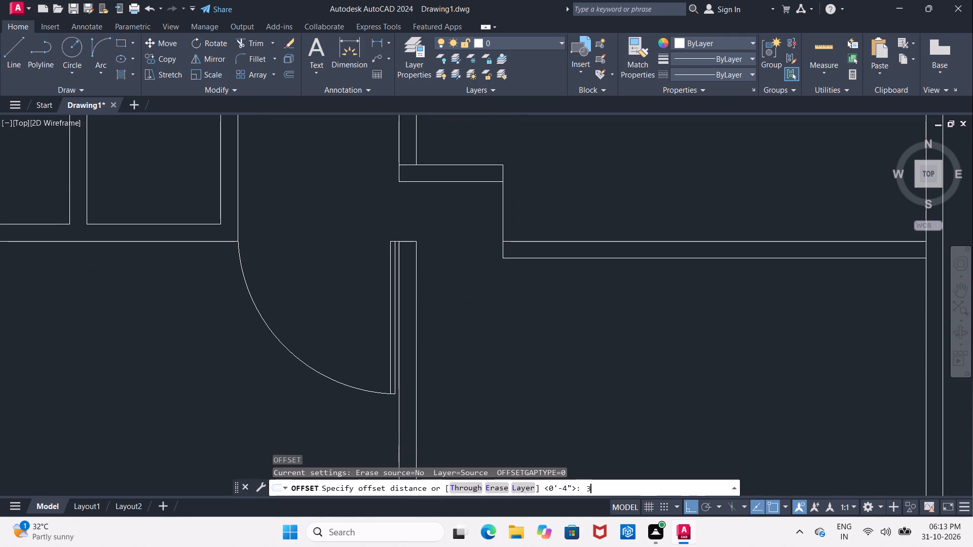
key(Return)
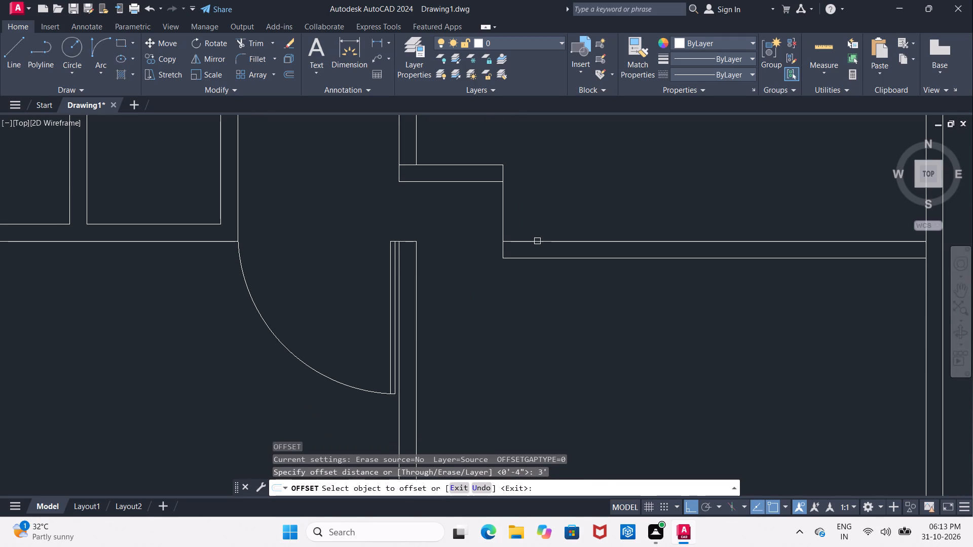
click(536, 242)
click(534, 261)
text(EX)
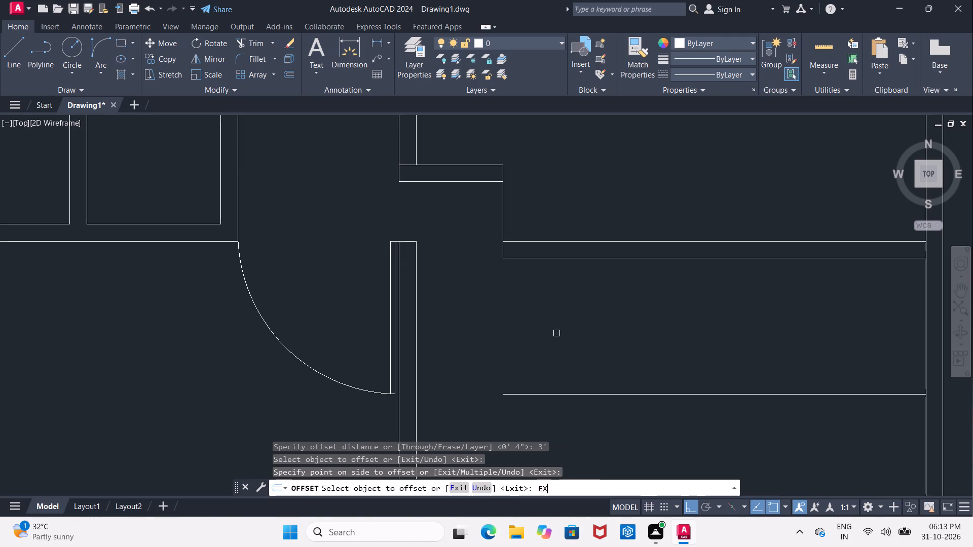
key(space)
key(space)
key(Escape)
key(Escape)
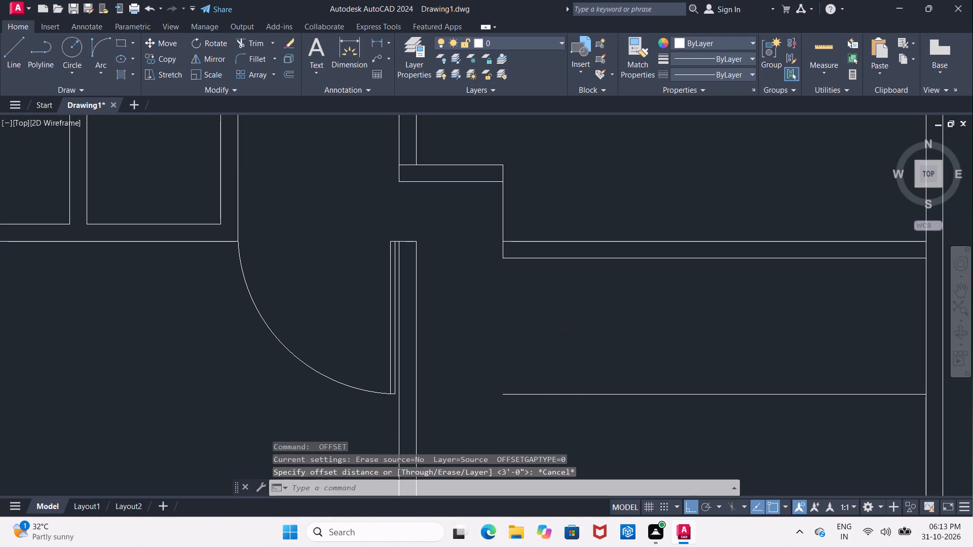
key(Escape)
key(Escape)
Extend the offset line leftward across both faces of the vertical wall beside the existing door.
text(EX)
key(space)
key(space)
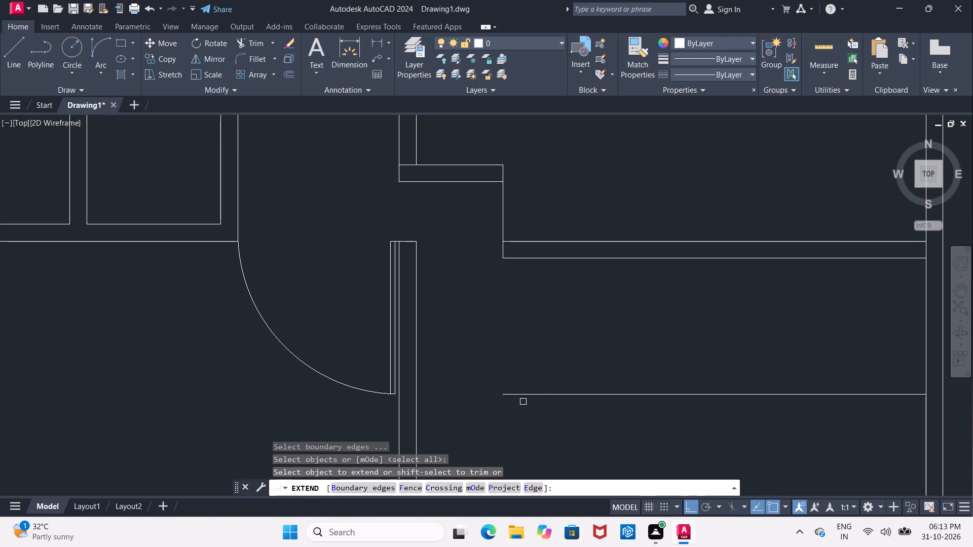
click(522, 392)
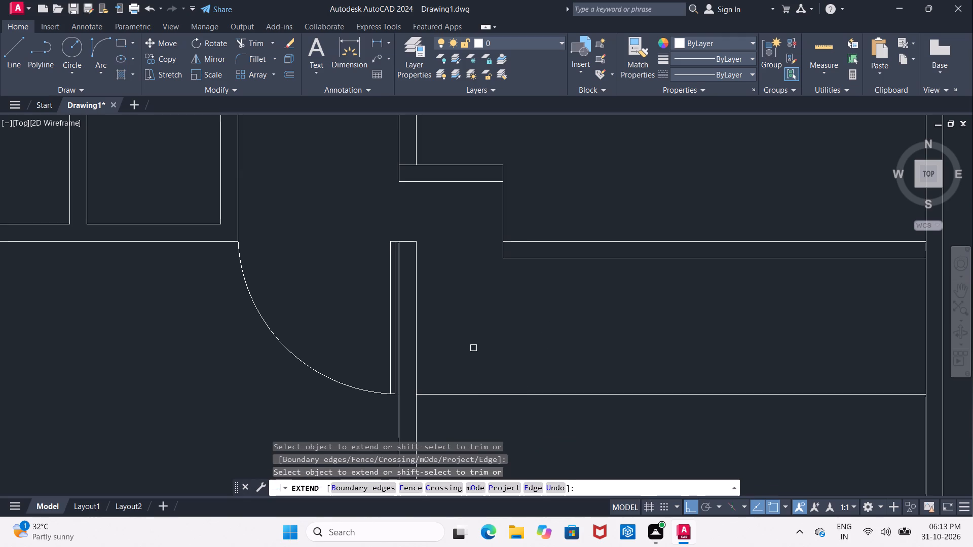
click(444, 394)
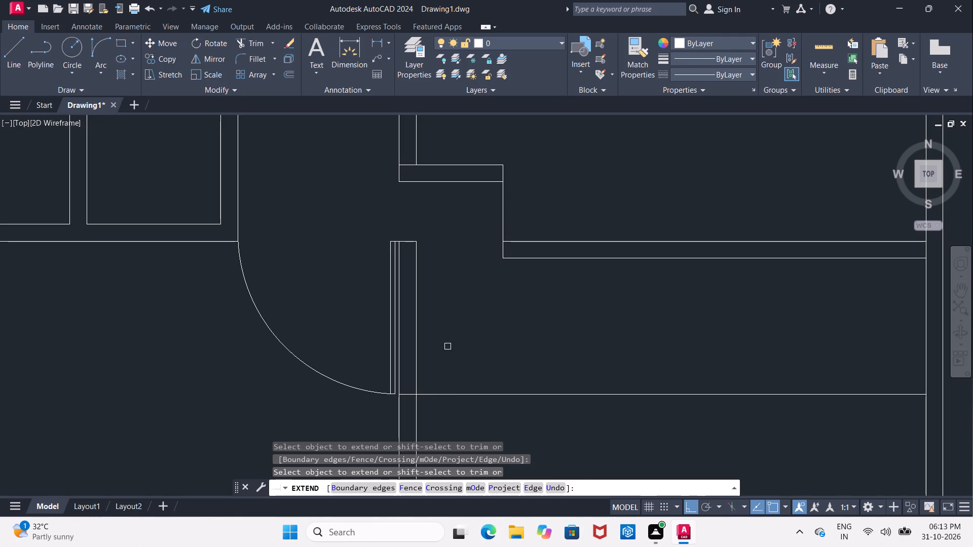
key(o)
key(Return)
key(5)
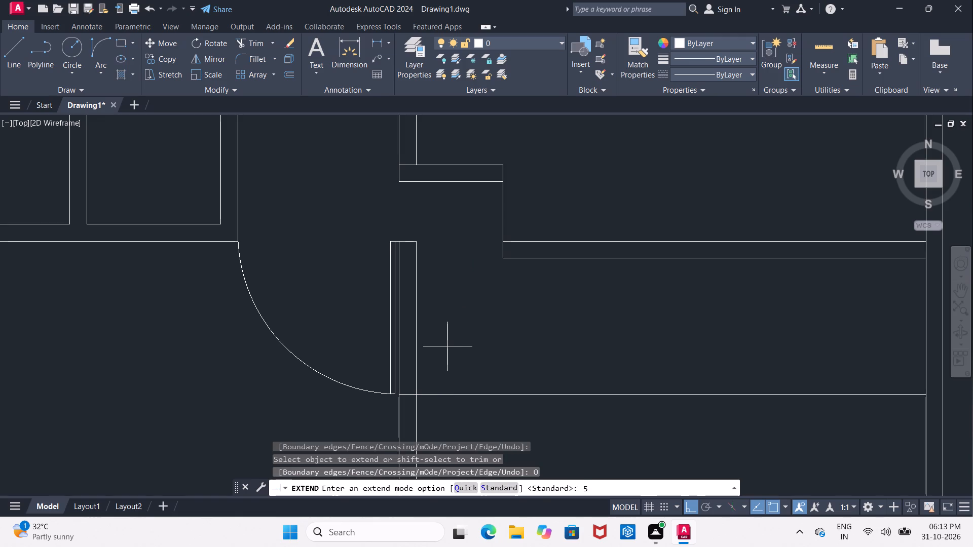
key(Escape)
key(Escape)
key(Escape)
Offset the vertical wall's right face 2" rightward for the new door leaf.
key(o)
key(Return)
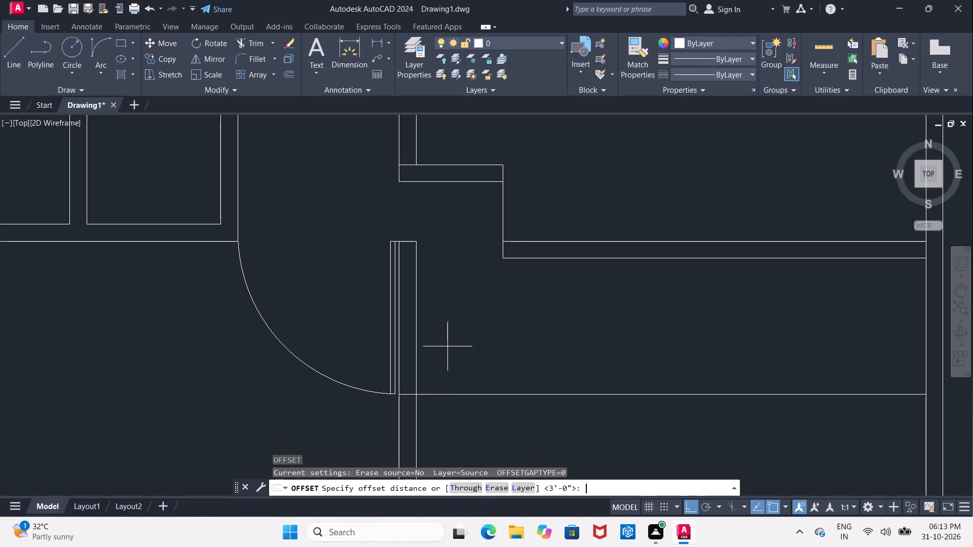
text(2")
key(Return)
click(416, 302)
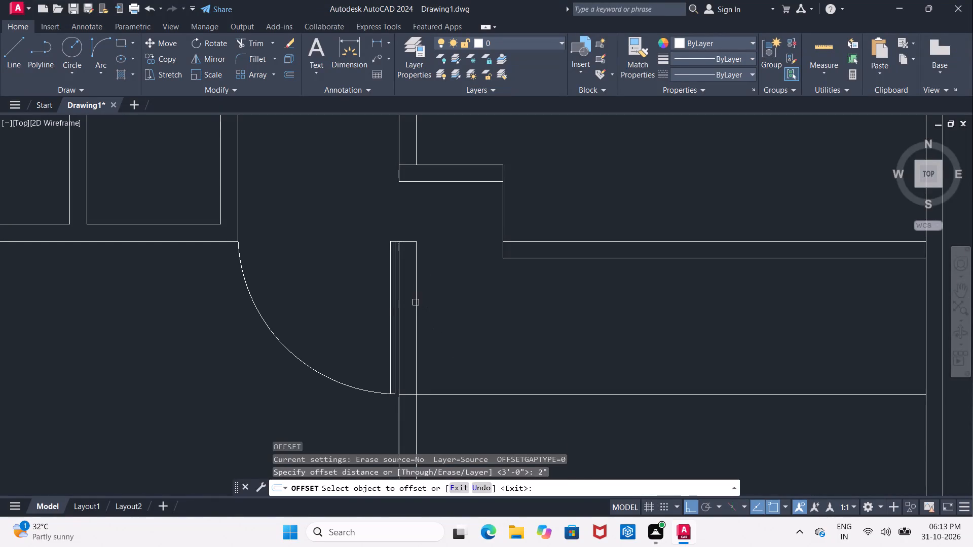
click(435, 296)
key(Escape)
Extend the vertical wall's top end line rightward to the new door leaf line.
text(EX)
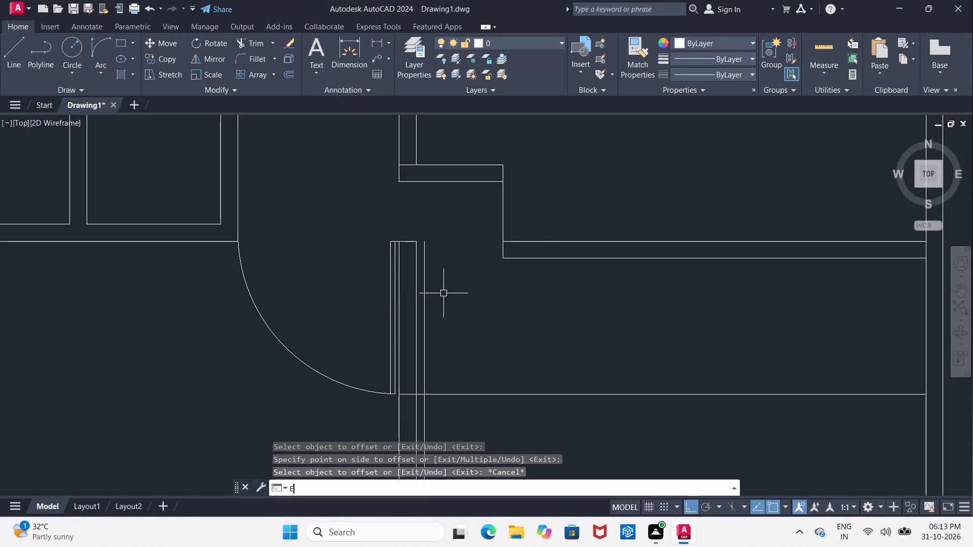
key(space)
key(space)
click(410, 239)
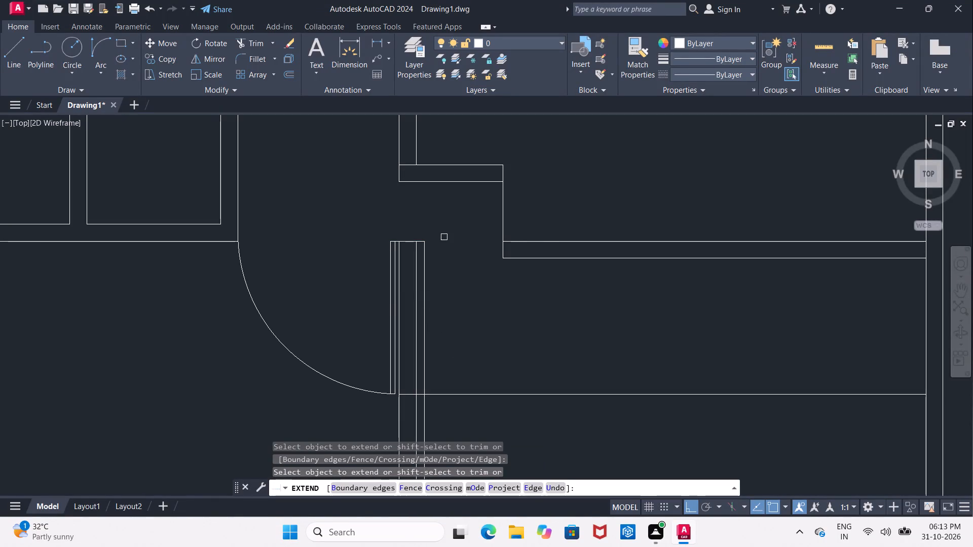
key(Escape)
key(Escape)
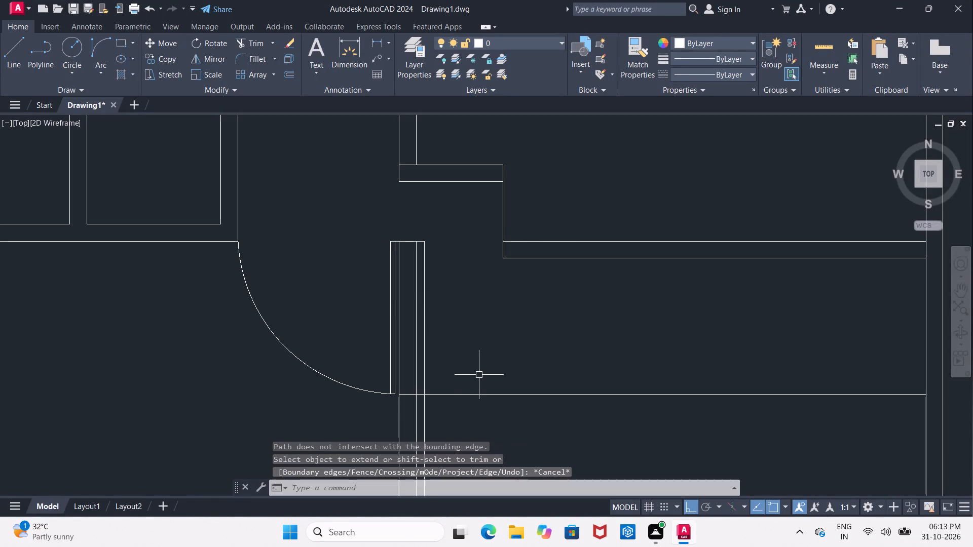
Trim the 3' guide line right of the vertical wall and the part of the leaf line below it.
key(t)
text(R)
key(space)
key(space)
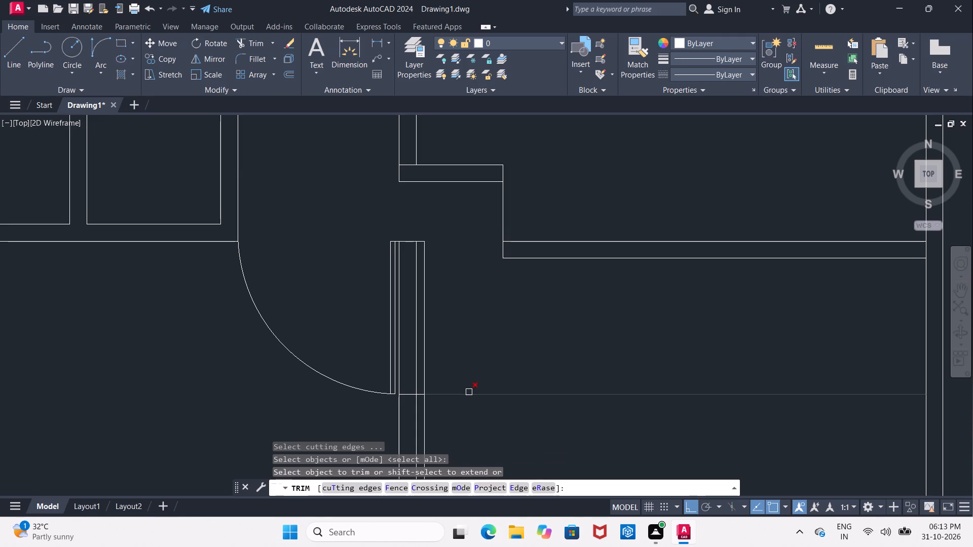
click(469, 392)
click(426, 405)
scroll(422, 402, up, 1)
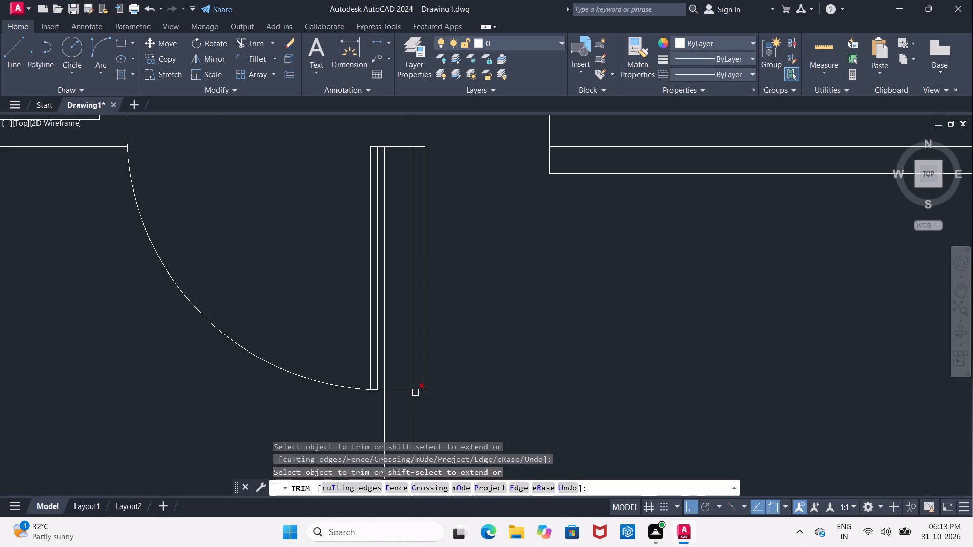
click(415, 392)
scroll(444, 256, down, 1)
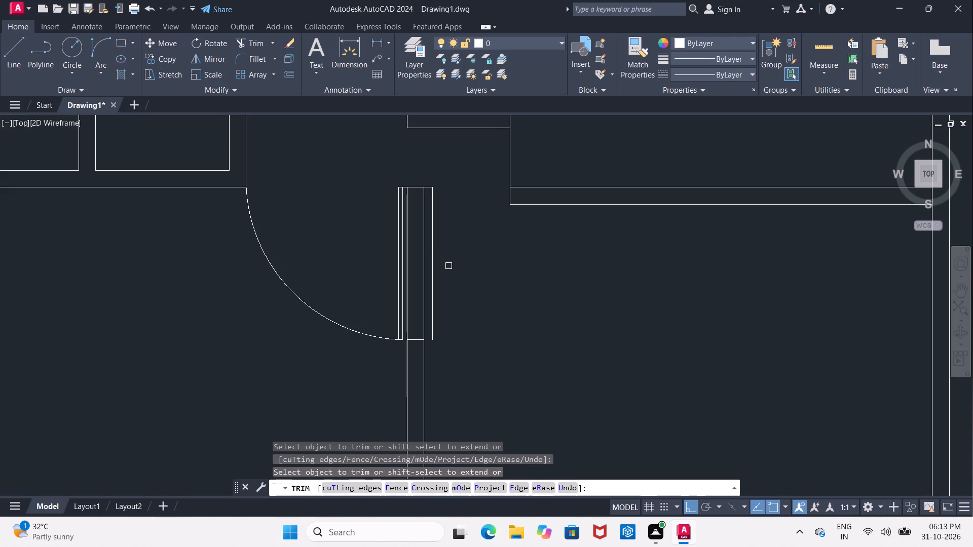
key(Escape)
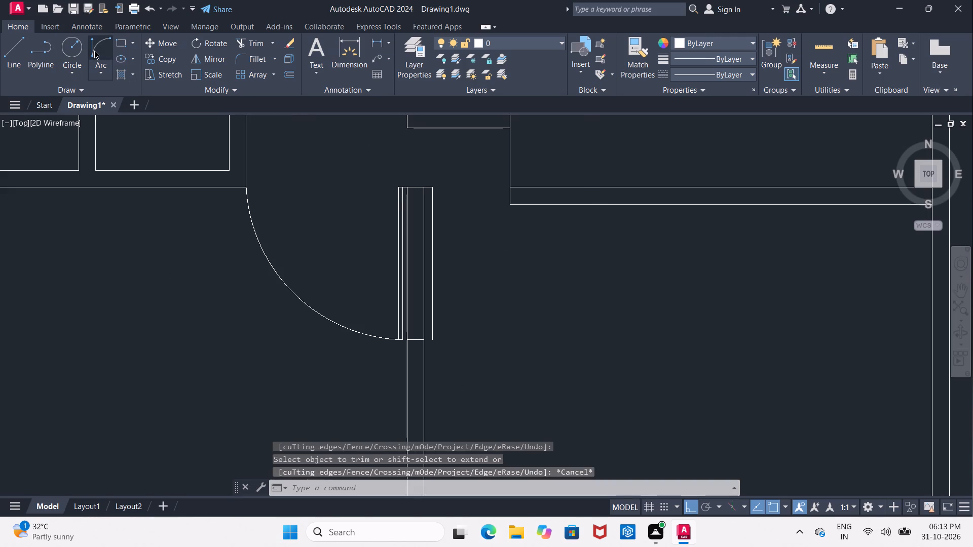
Draw the door swing arc from the recess corner at the horizontal wall's upper line to the new leaf's lower end.
click(94, 51)
click(508, 185)
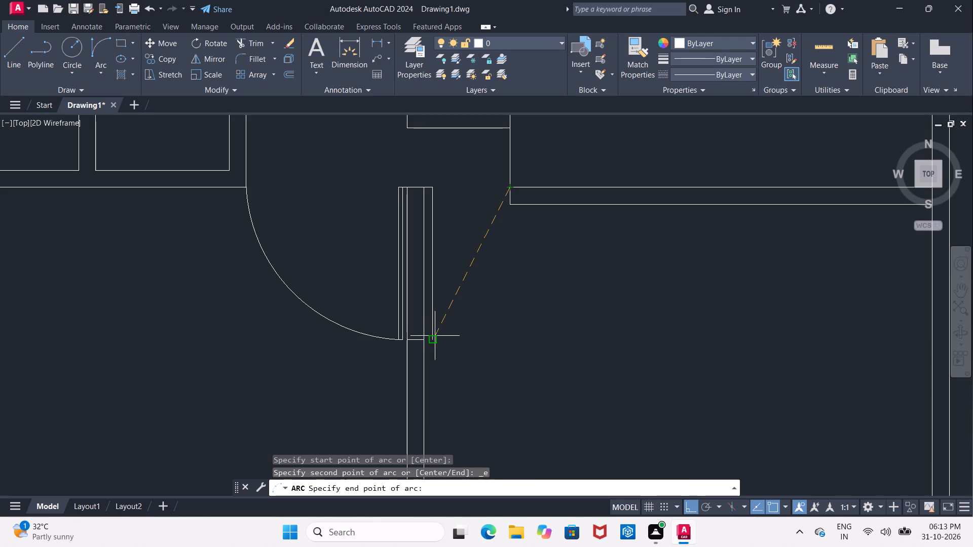
click(435, 337)
click(478, 337)
scroll(482, 336, down, 2)
middle_drag(529, 335, 424, 323)
key(Escape)
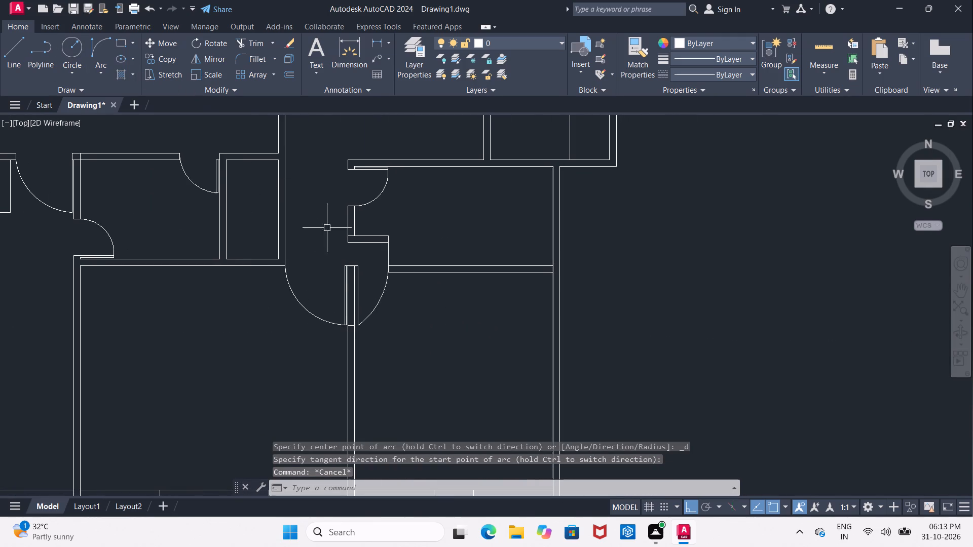
Trim the line crossing the wall thickness where the left wall meets the top of the recess.
scroll(441, 236, up, 1)
text(TR)
key(space)
key(space)
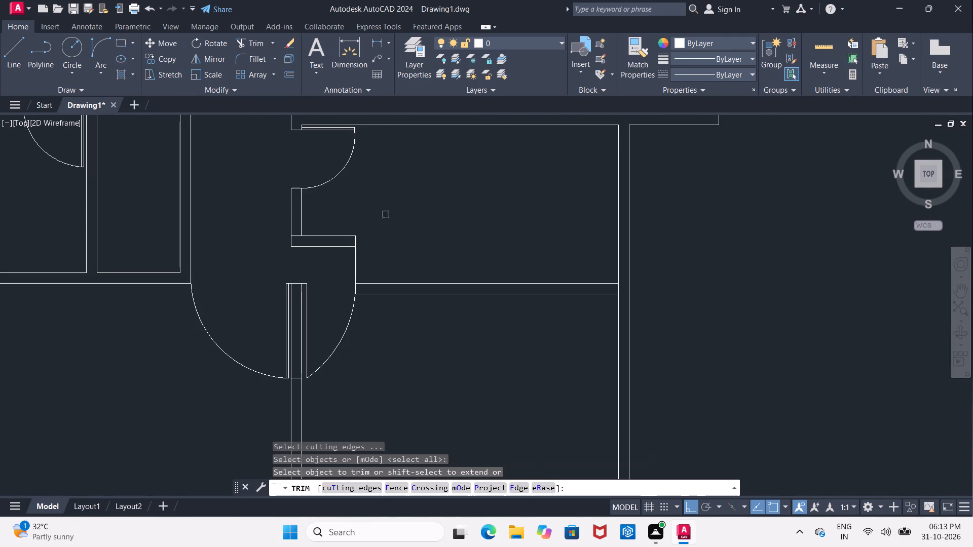
click(296, 234)
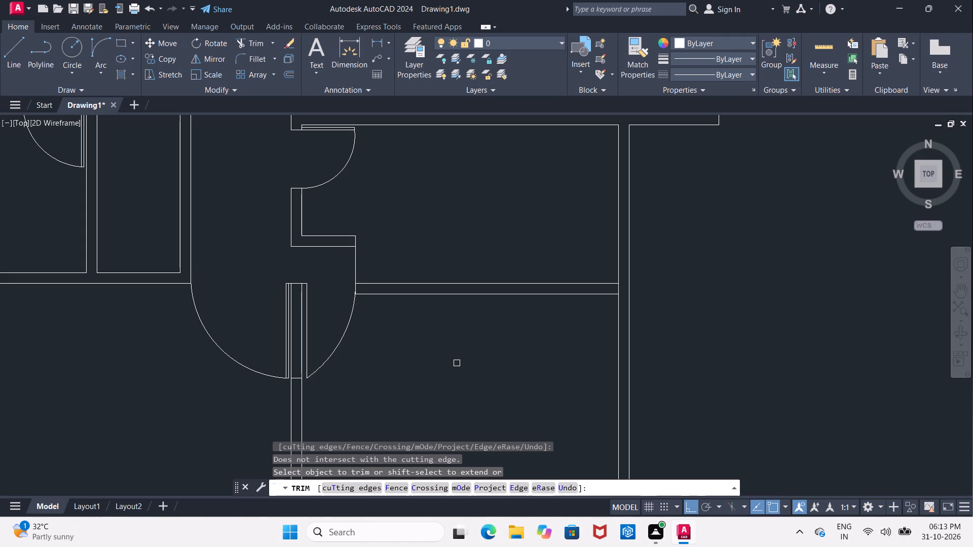
key(Escape)
Draw a 2' by 2" door leaf rising from the midpoint of the lower line of the horizontal wall right of the recess.
click(15, 55)
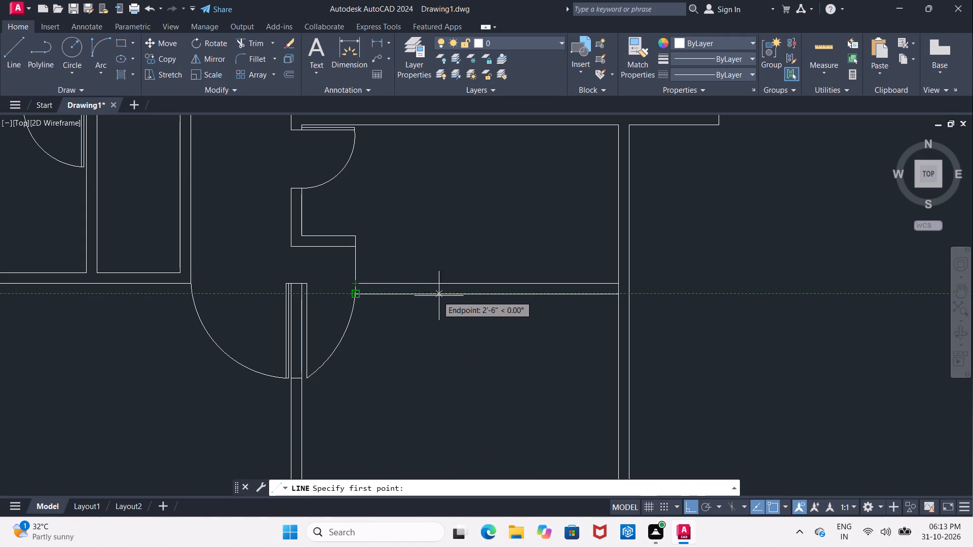
click(487, 295)
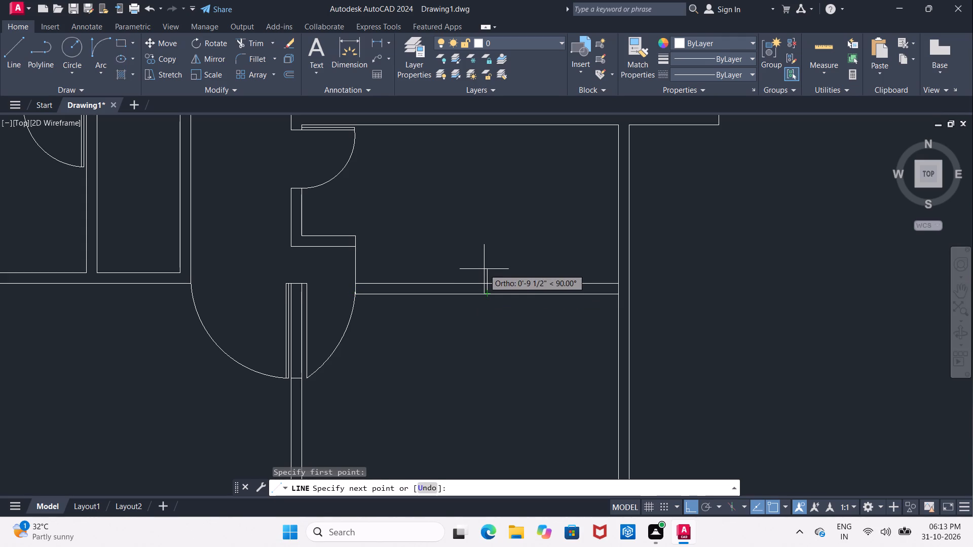
text(2')
key(Return)
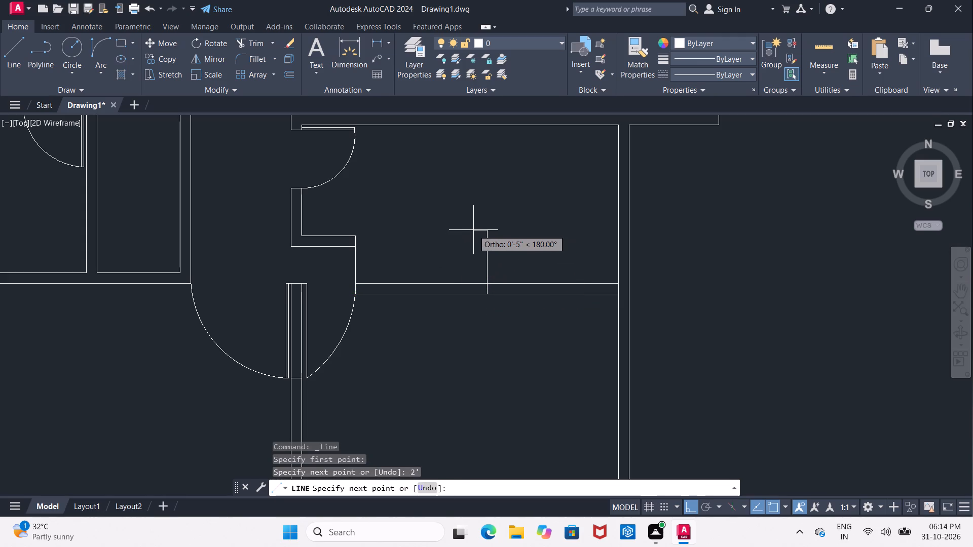
text(2")
key(Return)
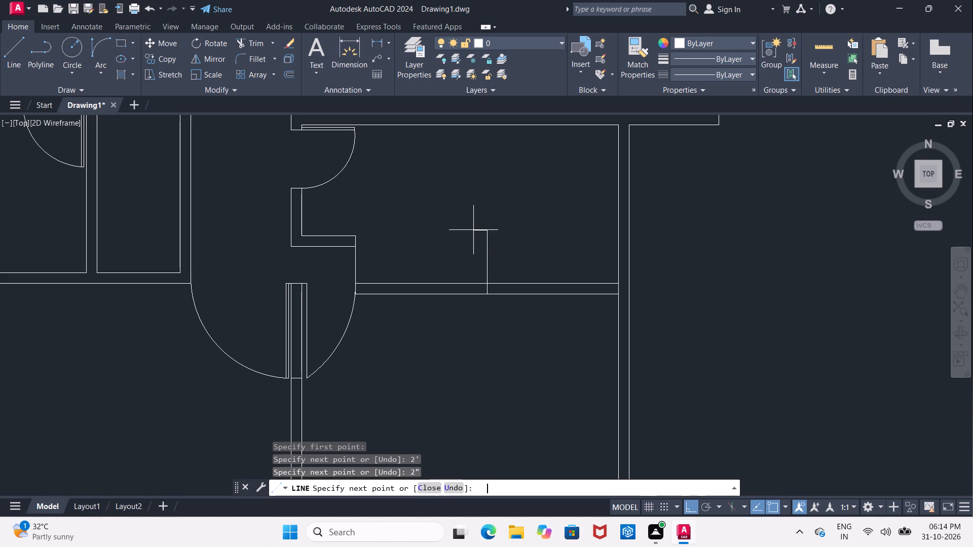
text(2')
key(Return)
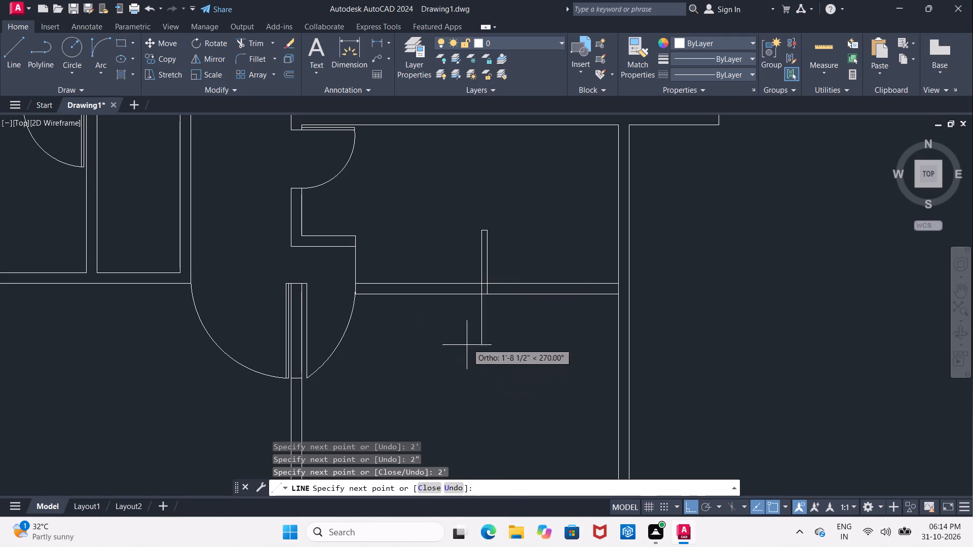
scroll(481, 298, up, 4)
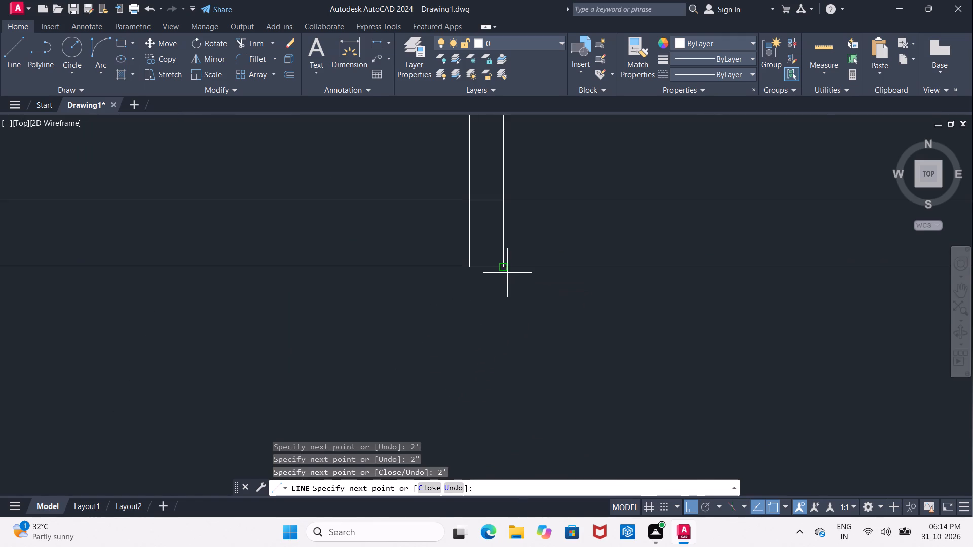
click(505, 267)
key(Escape)
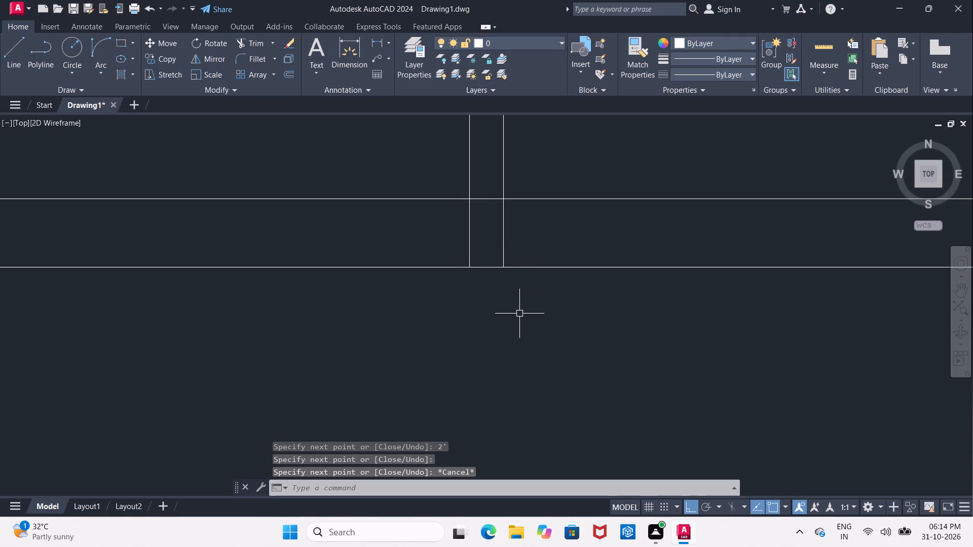
scroll(520, 314, down, 3)
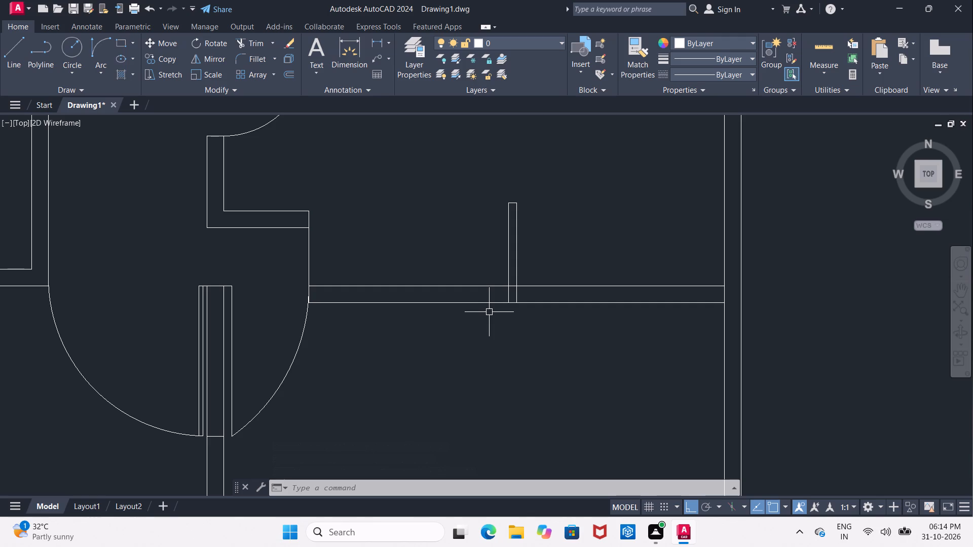
key(Escape)
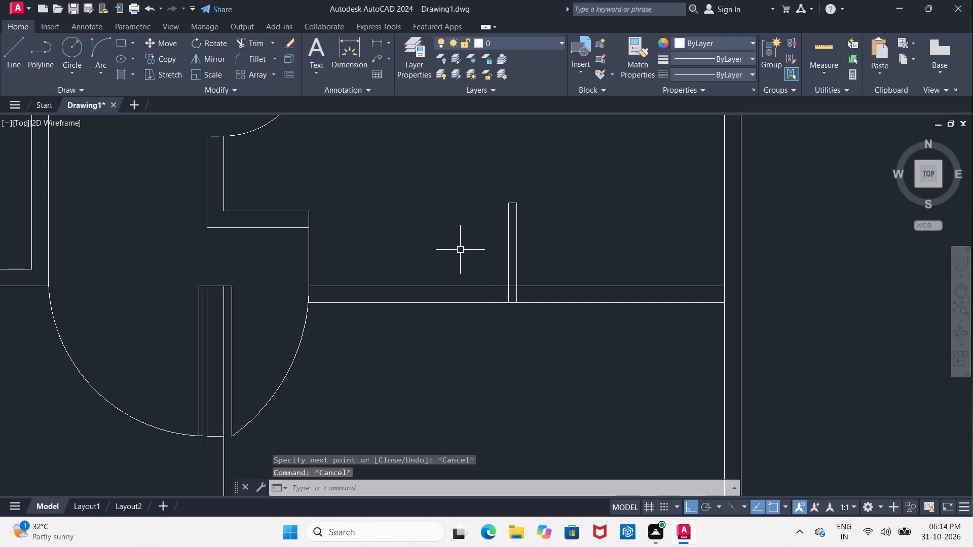
Offset the new leaf's left line 2' to the left to mark the opposite jamb of the doorway.
key(o)
key(Return)
text(2')
key(Return)
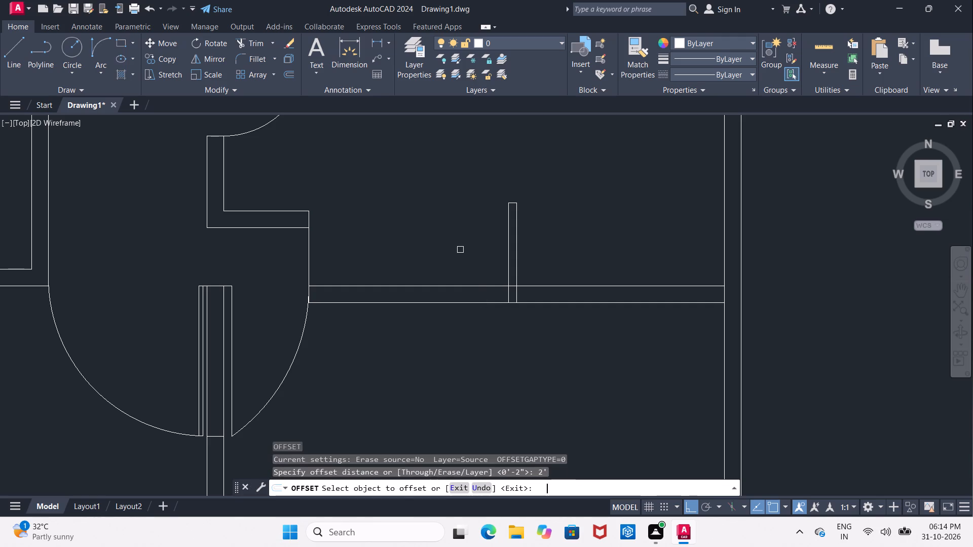
click(508, 290)
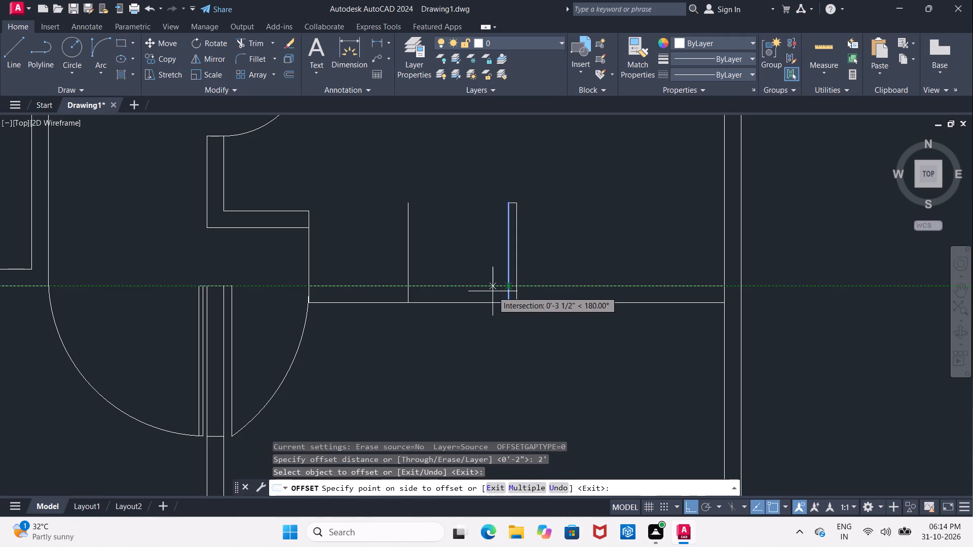
click(493, 291)
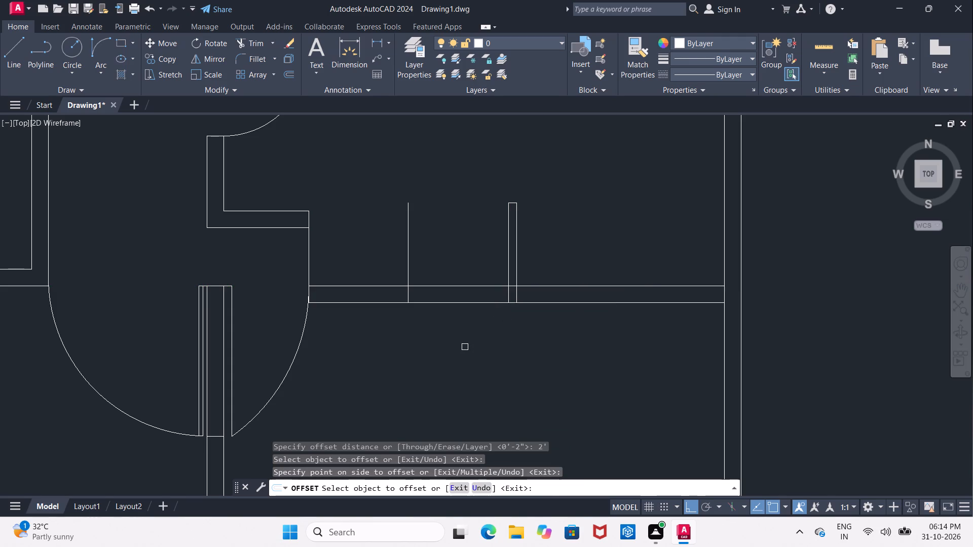
key(Escape)
Trim the guide line above the wall and the wall lines across the 2' opening and through the door leaf.
text(TR)
key(space)
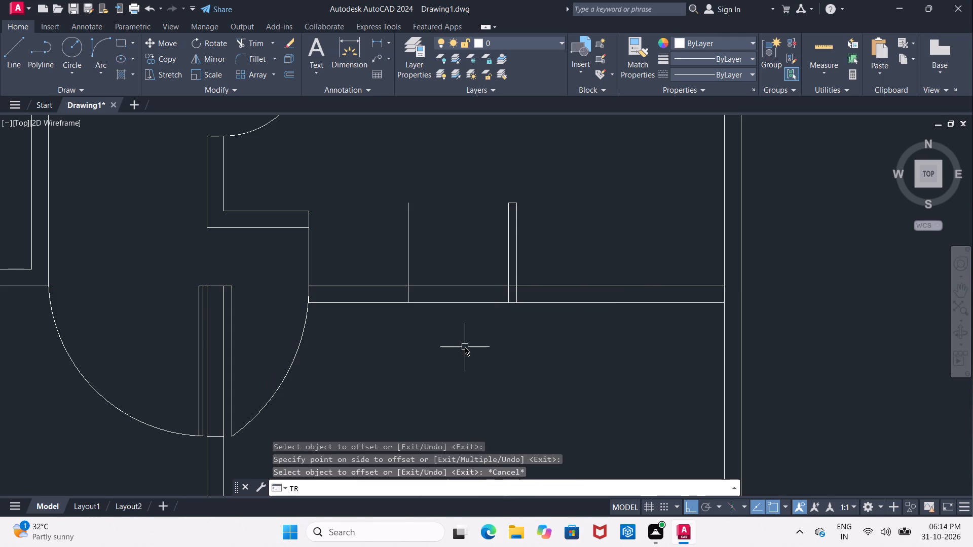
key(space)
click(407, 258)
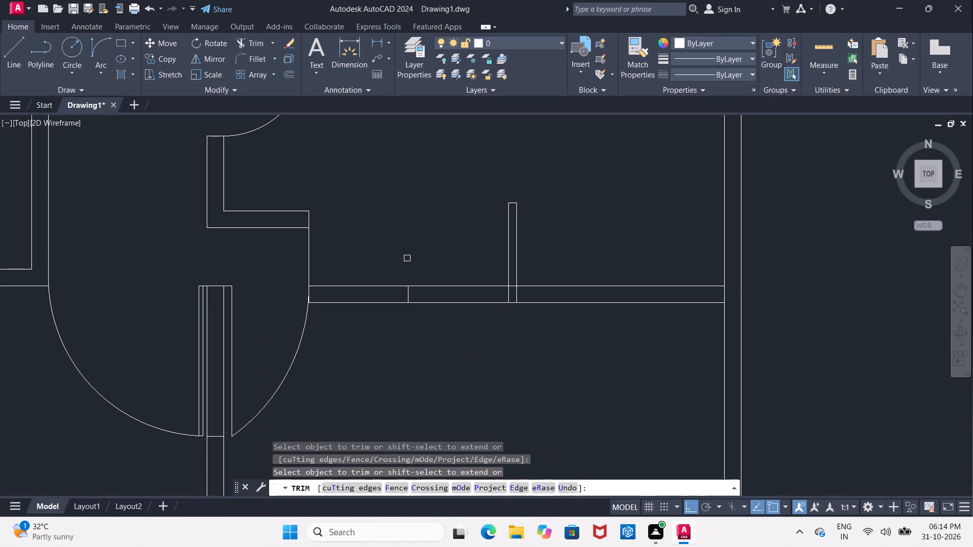
click(455, 246)
click(478, 309)
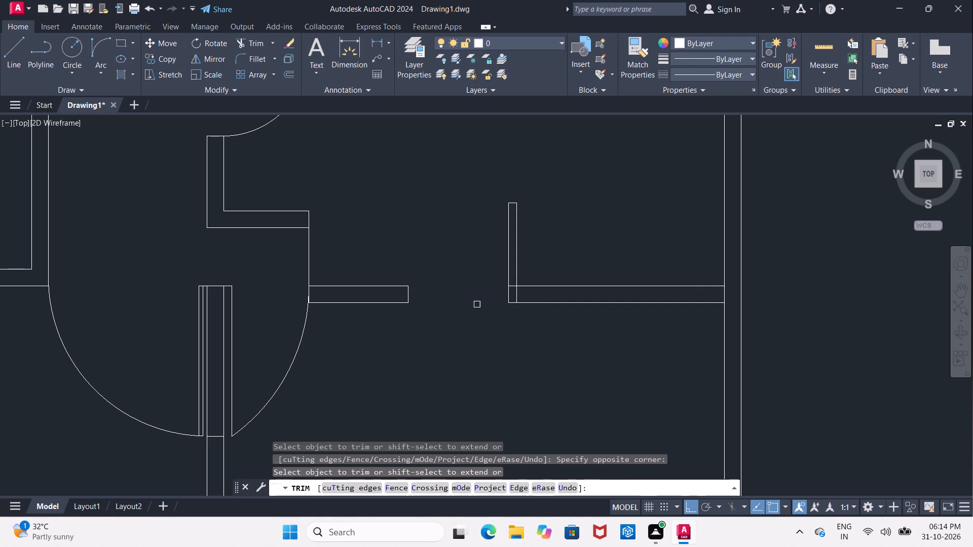
scroll(494, 294, up, 2)
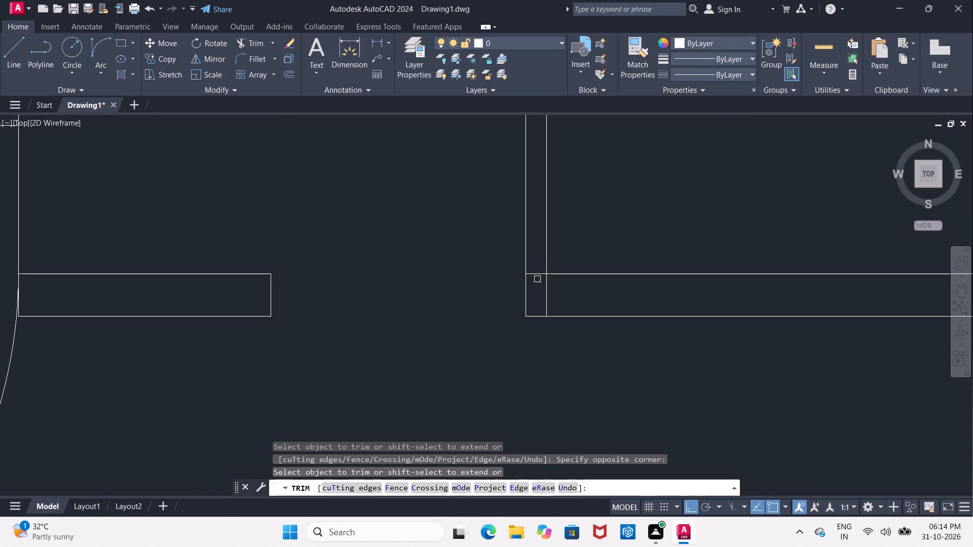
click(537, 279)
click(537, 271)
key(Escape)
Draw the door swing arc from the opening's lower left jamb corner to the top left corner of the new leaf.
click(96, 50)
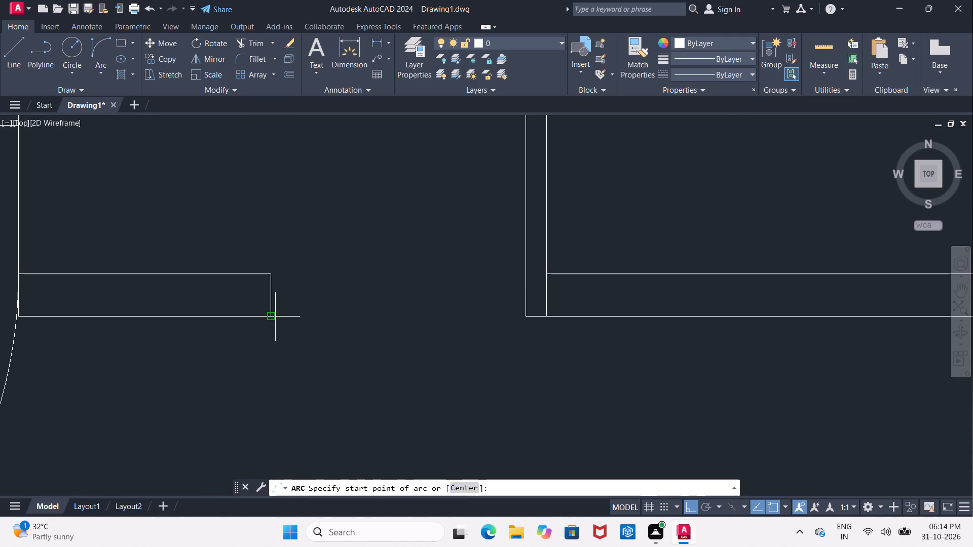
click(270, 314)
middle_drag(383, 216, 394, 341)
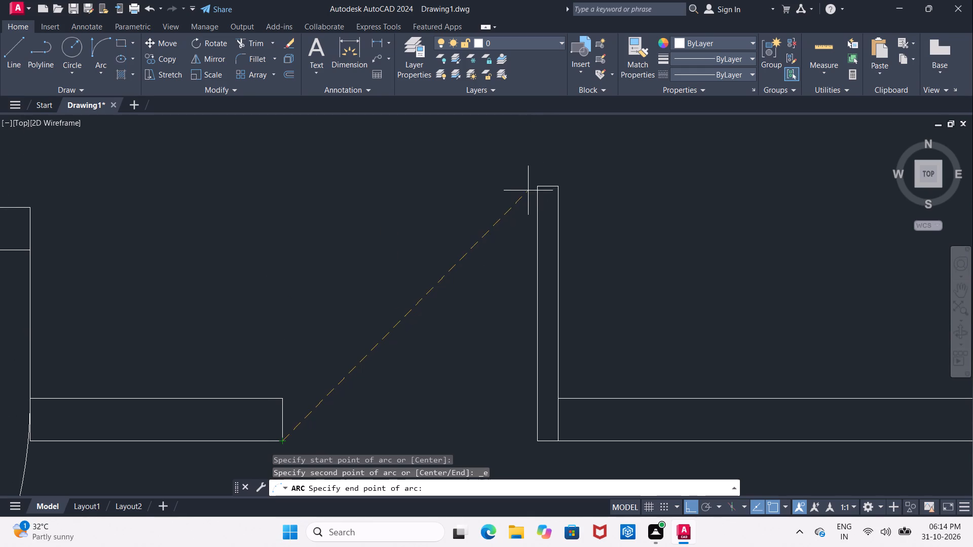
click(535, 187)
click(420, 182)
scroll(420, 182, down, 5)
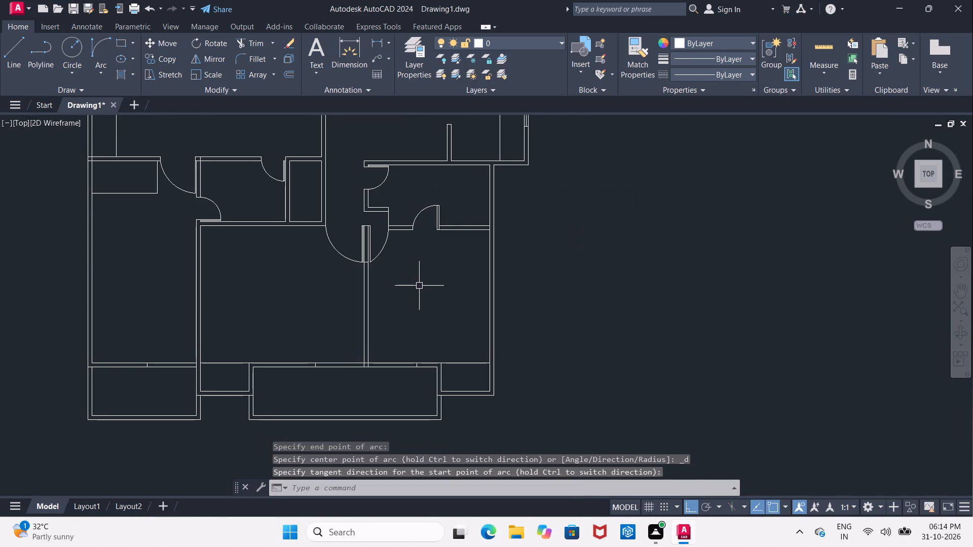
middle_drag(419, 290, 452, 321)
key(Escape)
Draw a short horizontal line across the right exterior wall, near mid-height of the room above the new door.
middle_drag(471, 225, 471, 258)
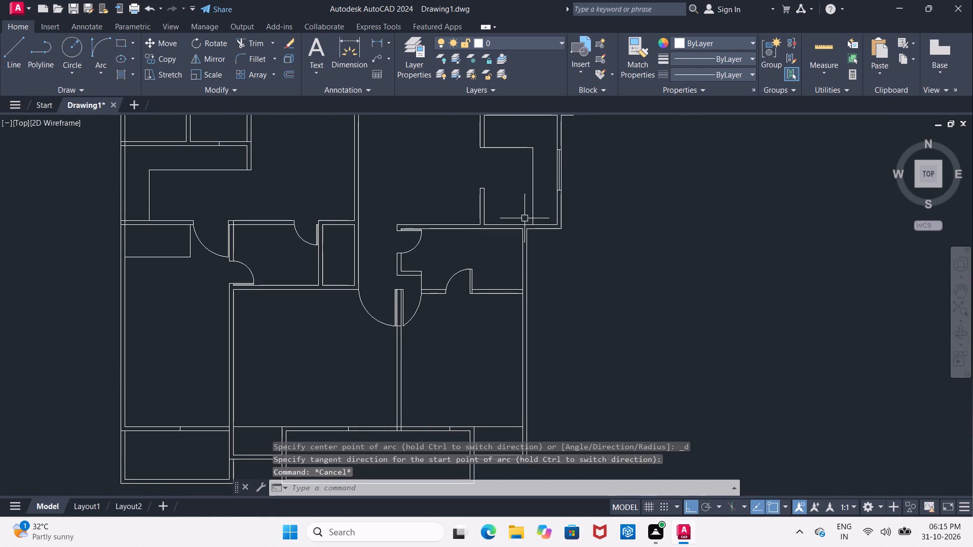
middle_drag(476, 322, 500, 258)
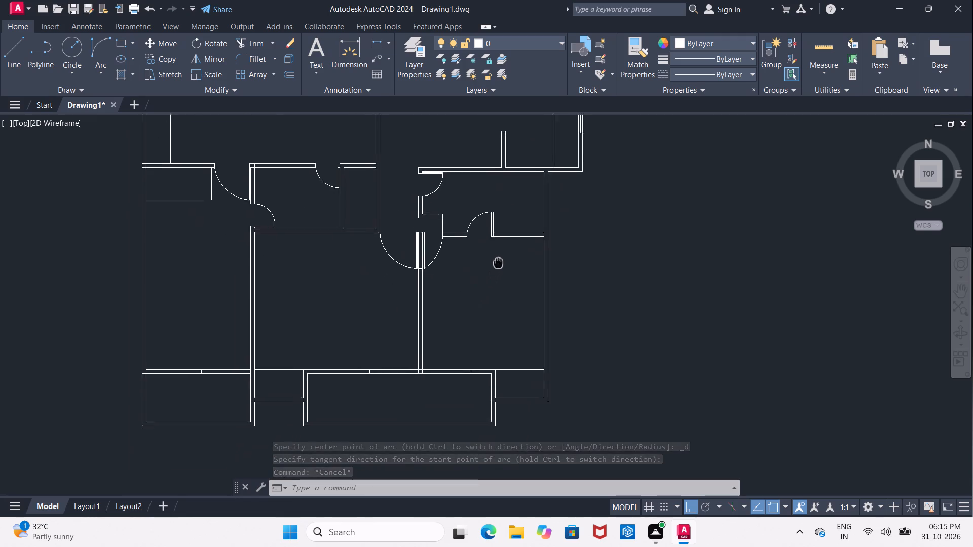
middle_drag(500, 258, 500, 275)
scroll(506, 246, down, 1)
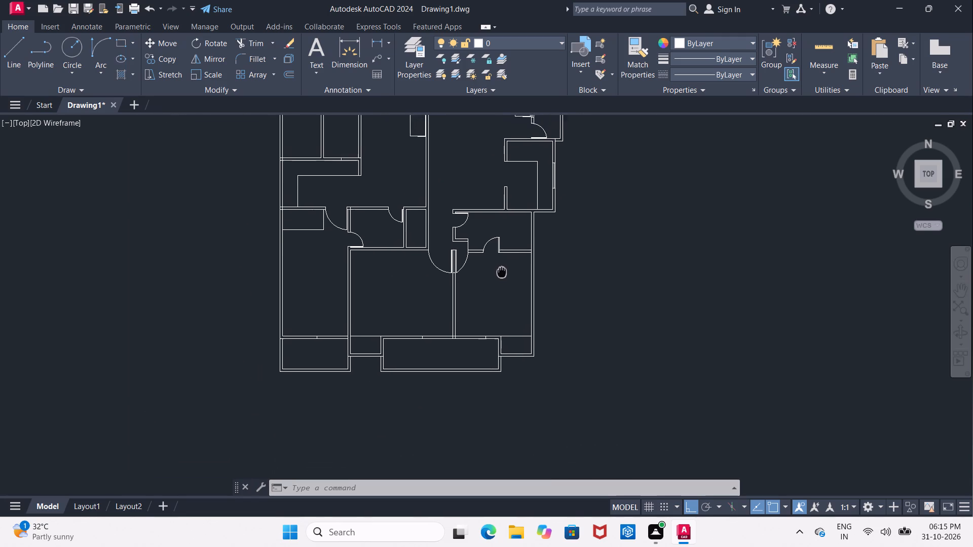
middle_drag(500, 275, 454, 343)
scroll(470, 334, up, 1)
scroll(490, 297, up, 1)
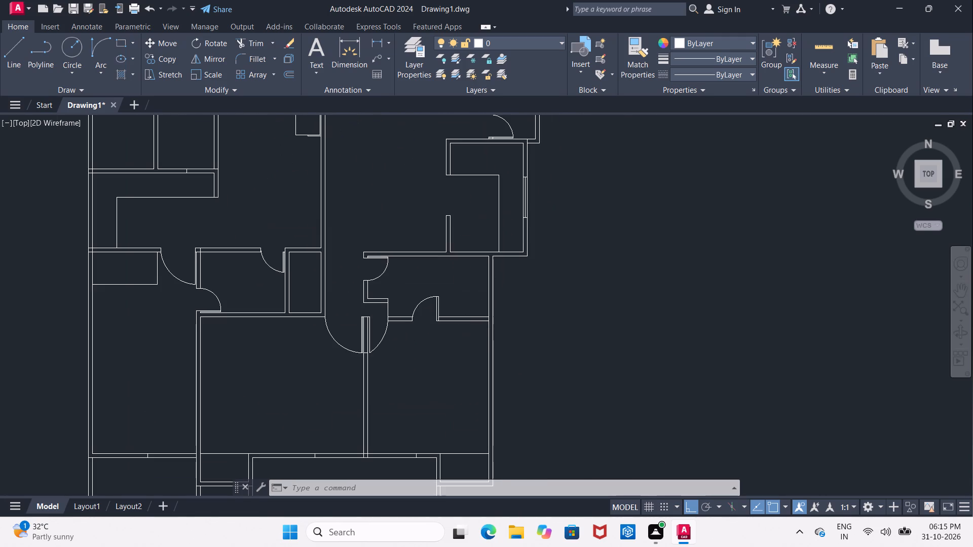
scroll(489, 296, up, 2)
click(17, 51)
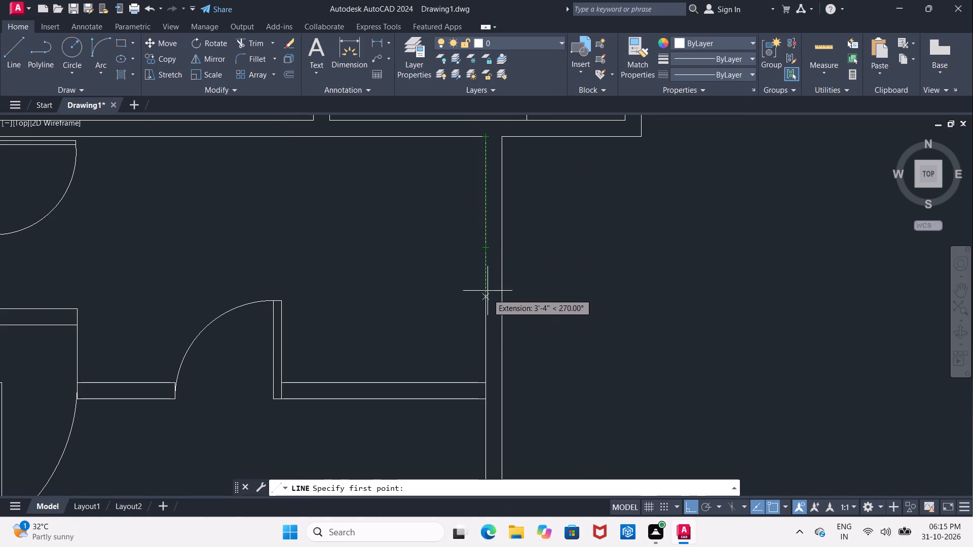
click(488, 247)
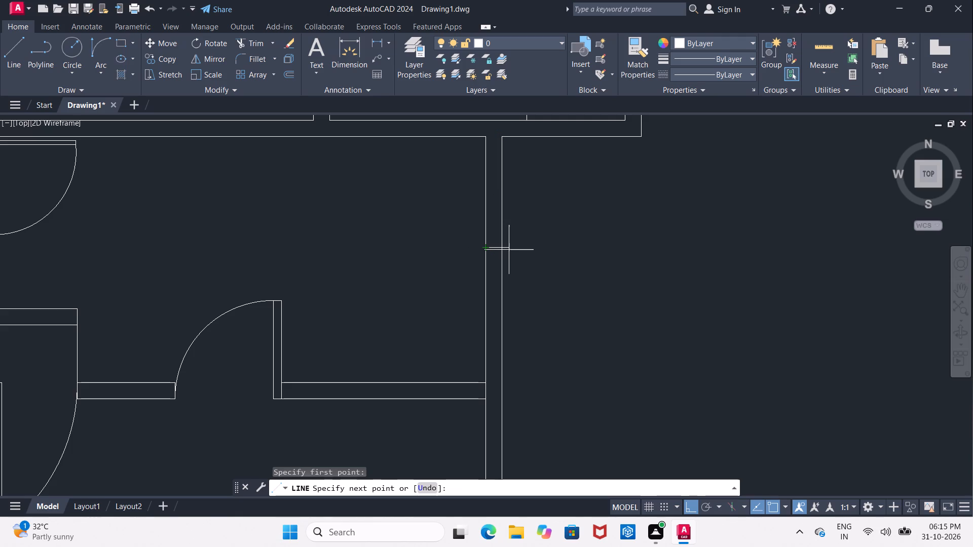
click(509, 250)
key(Escape)
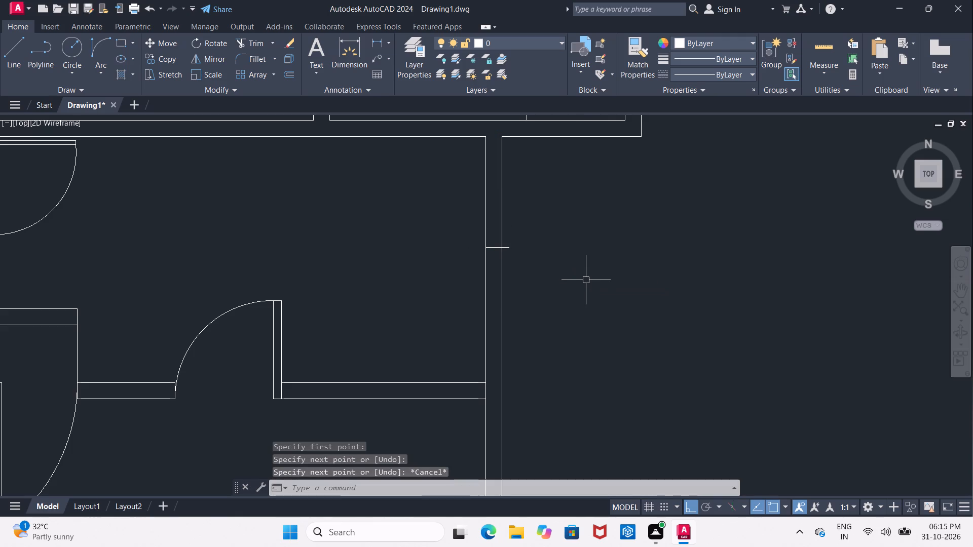
Trim the part of the short cross line that projects beyond the exterior wall's outer face.
key(t)
key(r)
key(space)
key(space)
click(511, 246)
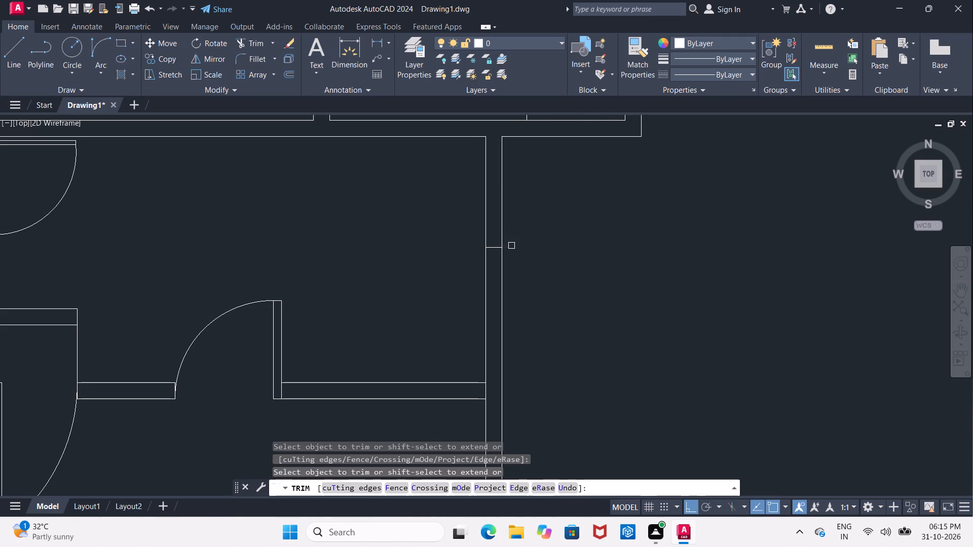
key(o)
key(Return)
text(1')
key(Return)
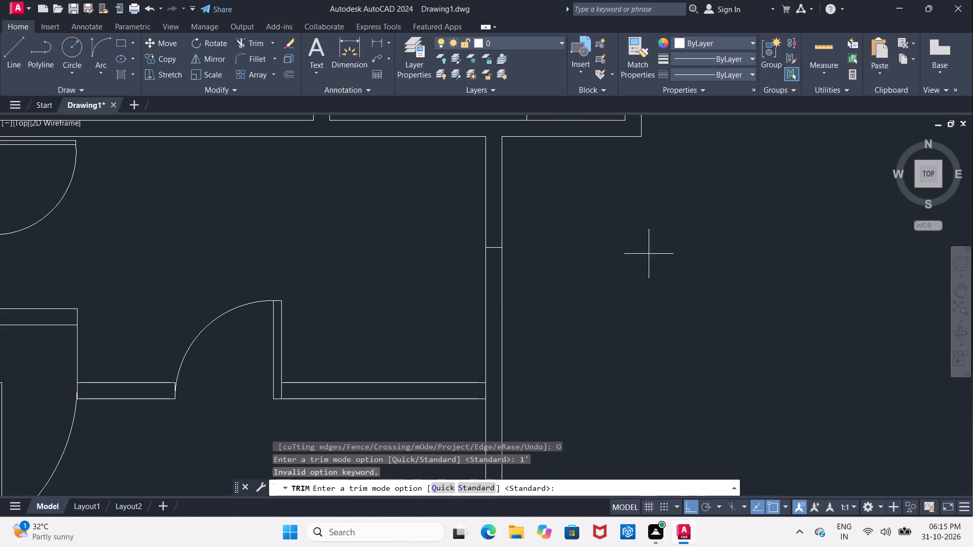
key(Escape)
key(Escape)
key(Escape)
Offset the cross line in the right exterior wall 1' upward and 1' downward to mark the window's ends.
key(o)
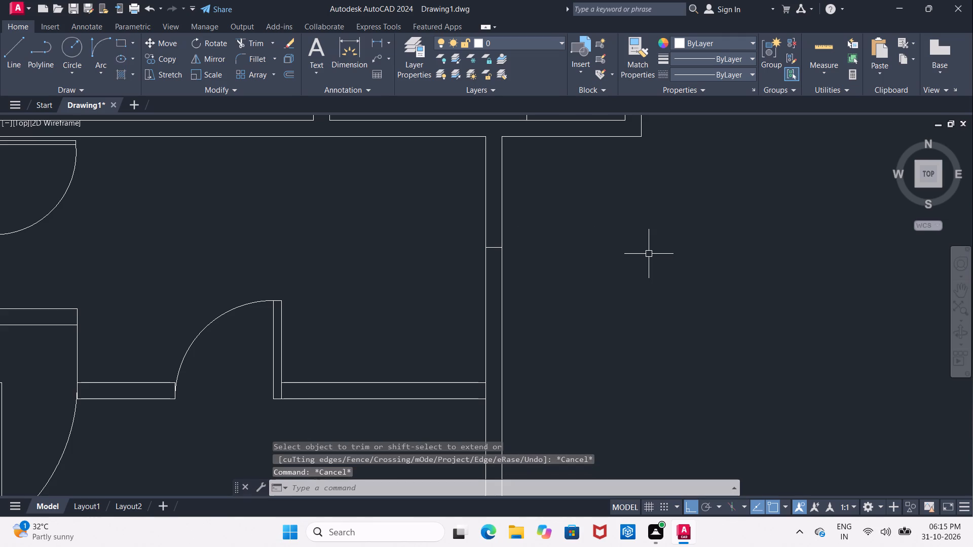
key(Return)
text(1')
key(Return)
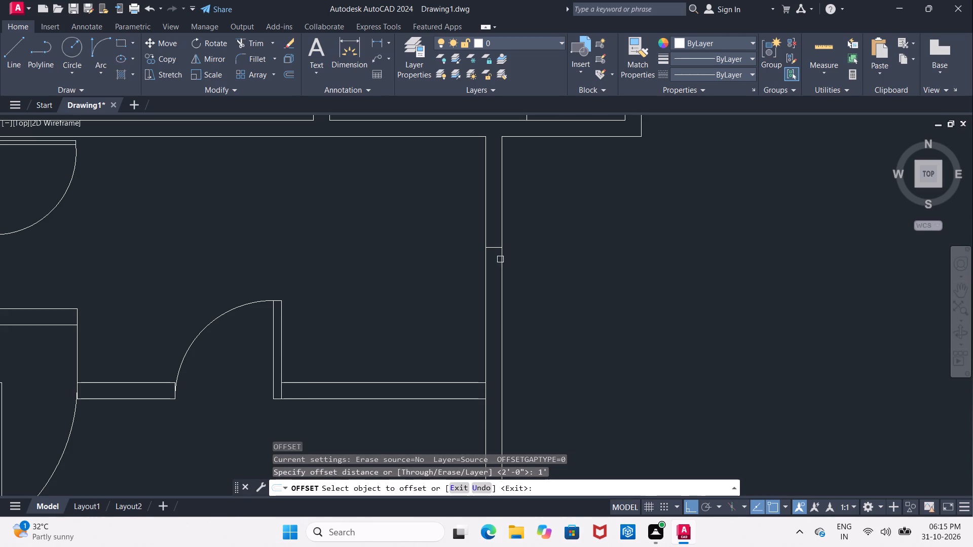
drag(499, 247, 497, 259)
click(497, 352)
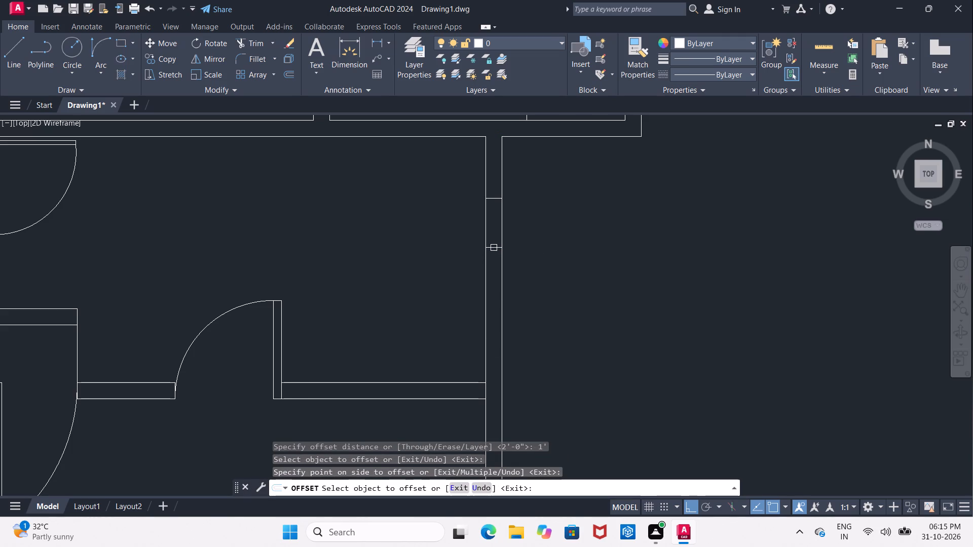
drag(495, 247, 496, 255)
click(503, 350)
click(496, 245)
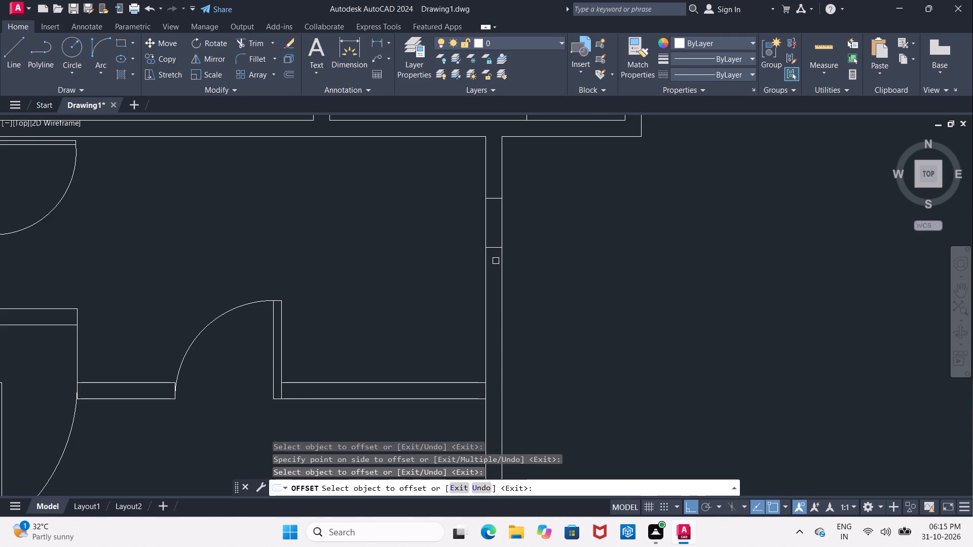
click(496, 248)
click(494, 285)
key(Escape)
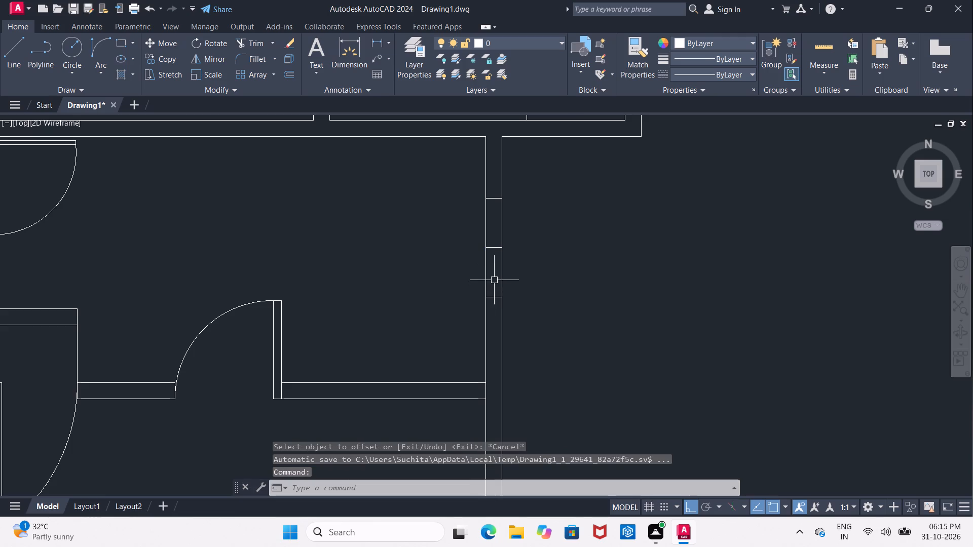
Erase the middle cross line between the two offset lines in the right exterior wall.
click(494, 250)
key(Delete)
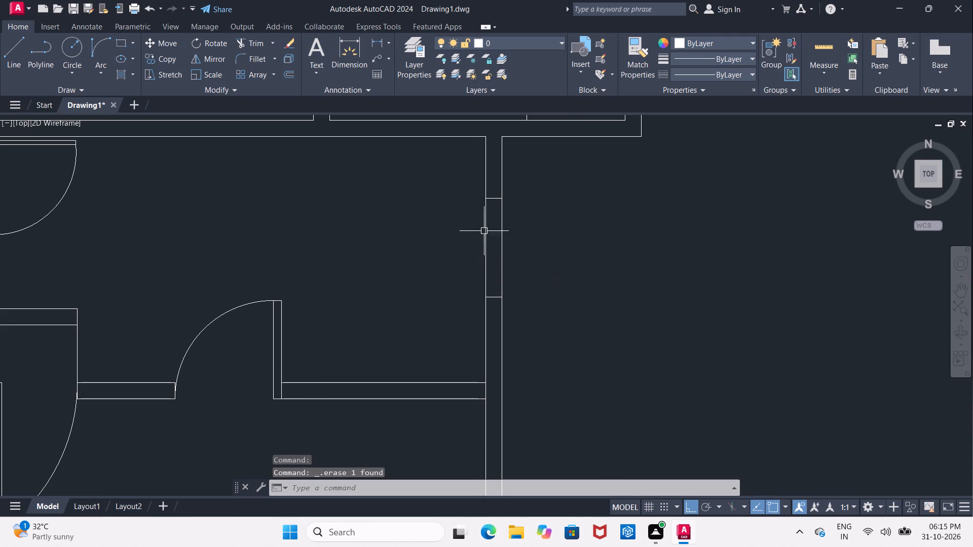
Move both window end lines in the right exterior wall slightly downward together.
click(462, 181)
click(572, 318)
drag(166, 42, 168, 47)
click(598, 211)
click(600, 226)
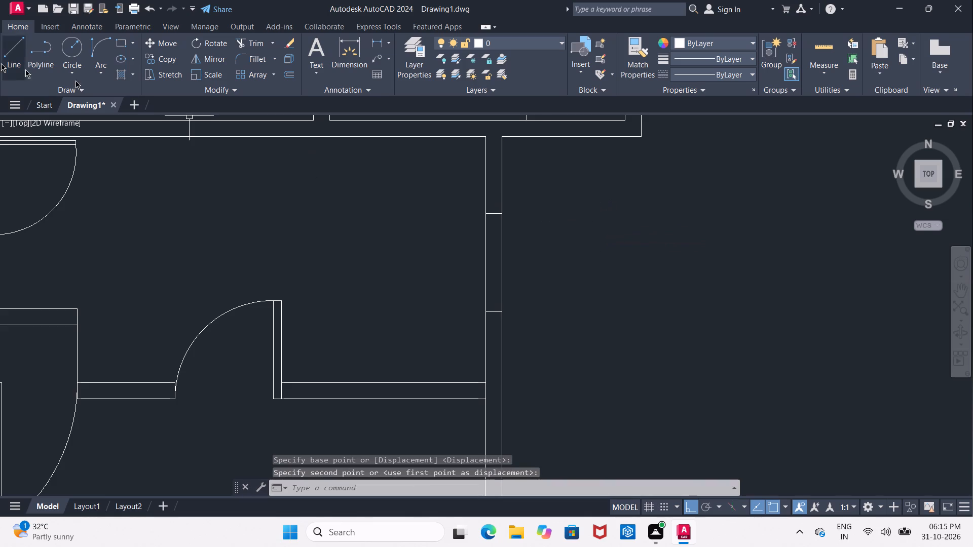
Draw a vertical line along the wall's centre between the midpoints of the two window end lines in the right exterior wall.
click(5, 49)
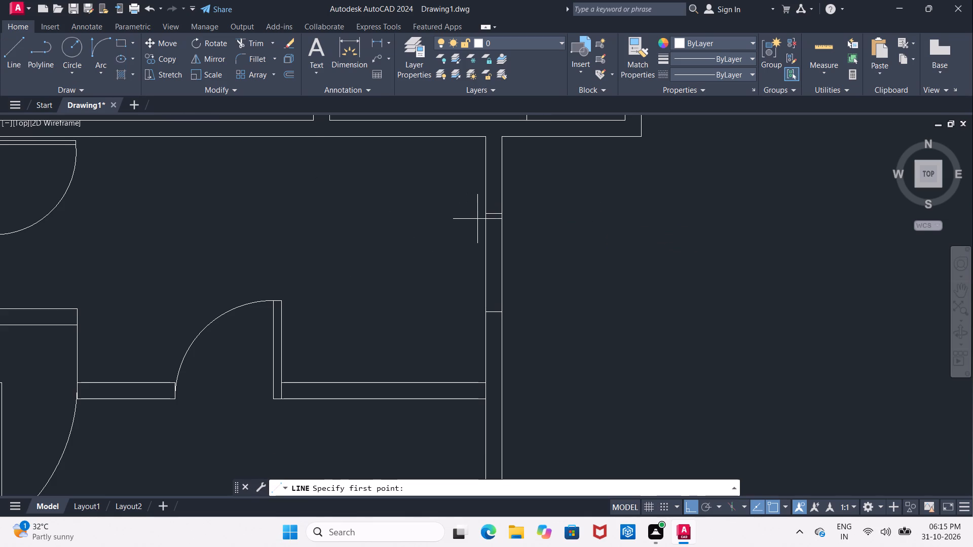
click(494, 213)
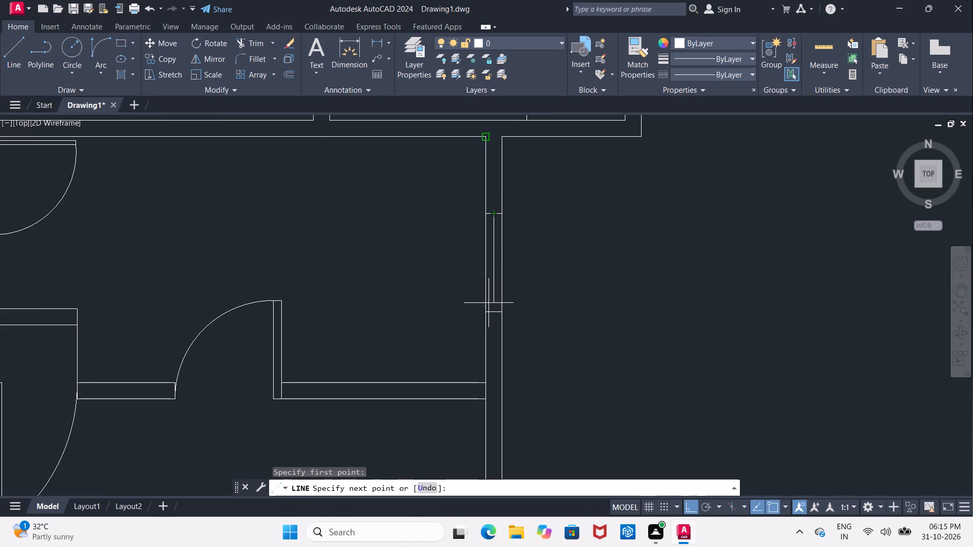
click(495, 308)
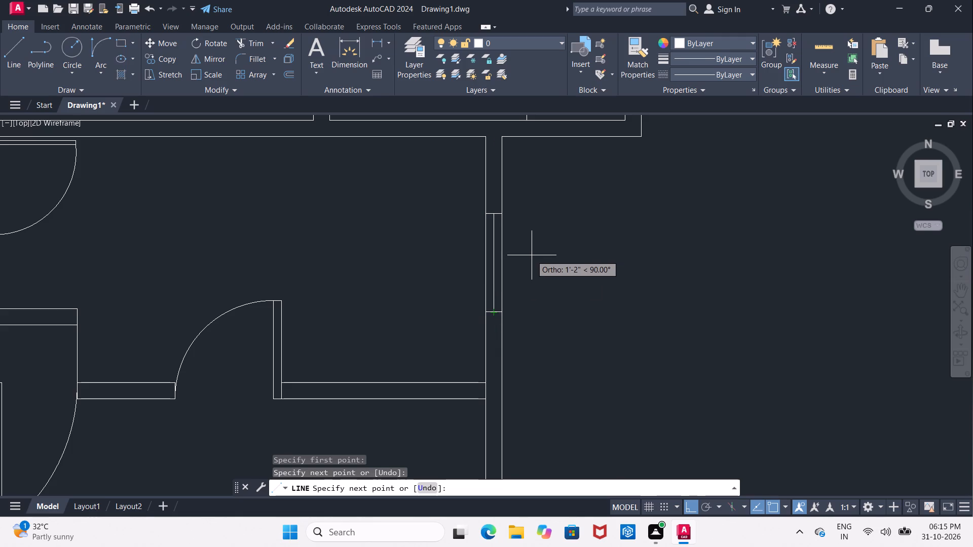
key(Escape)
In the bottom-left room's lower wall, draw a centre line from the short end line's midpoint rightward past the partition's near face.
scroll(533, 259, down, 1)
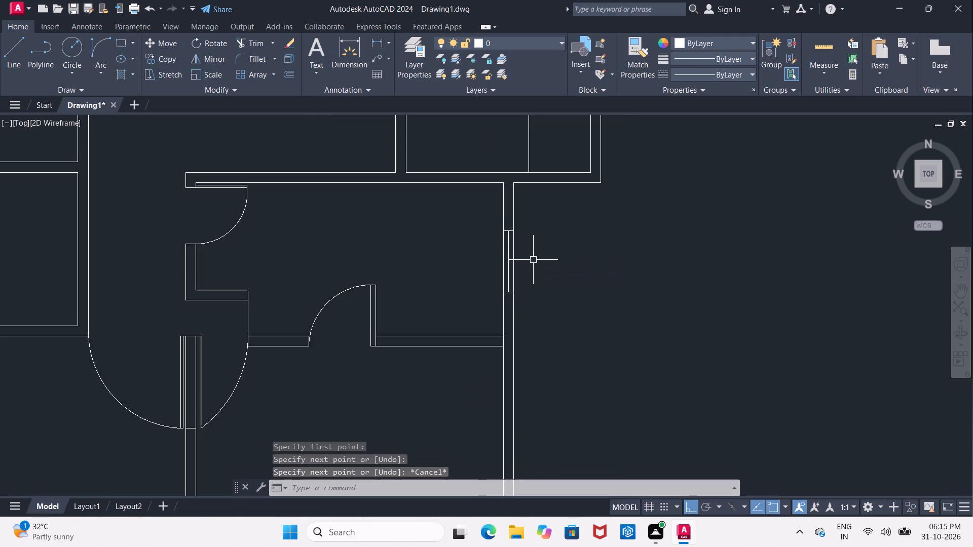
scroll(534, 260, down, 1)
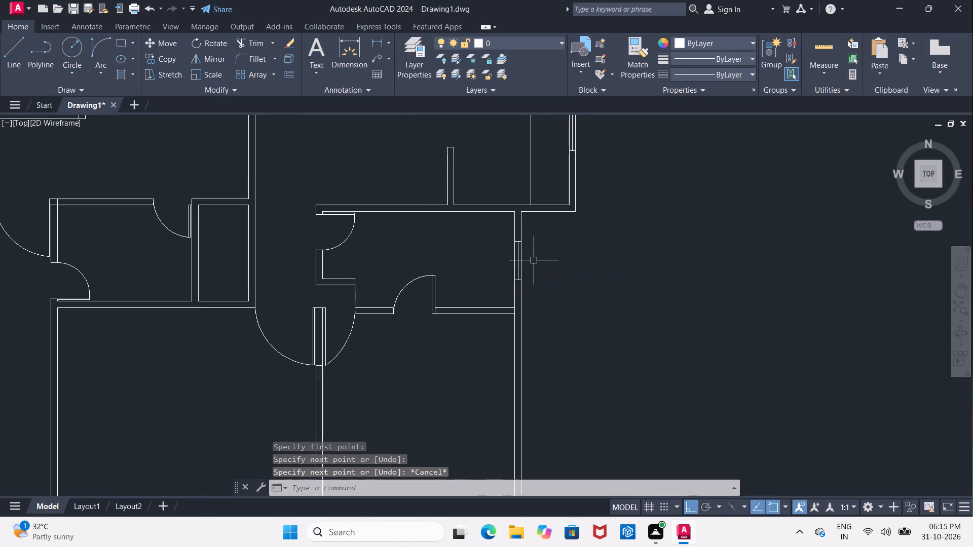
scroll(534, 260, up, 1)
scroll(534, 260, down, 2)
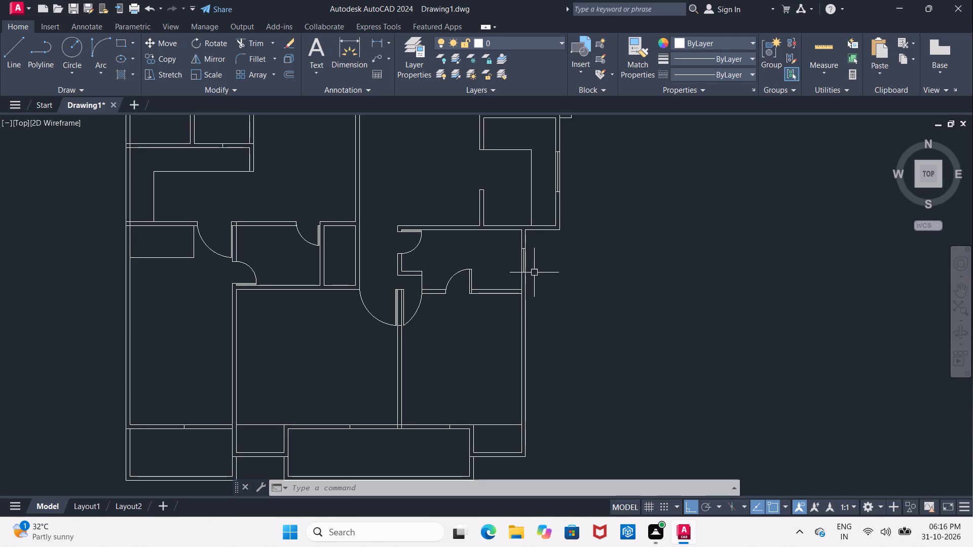
middle_drag(345, 312, 387, 312)
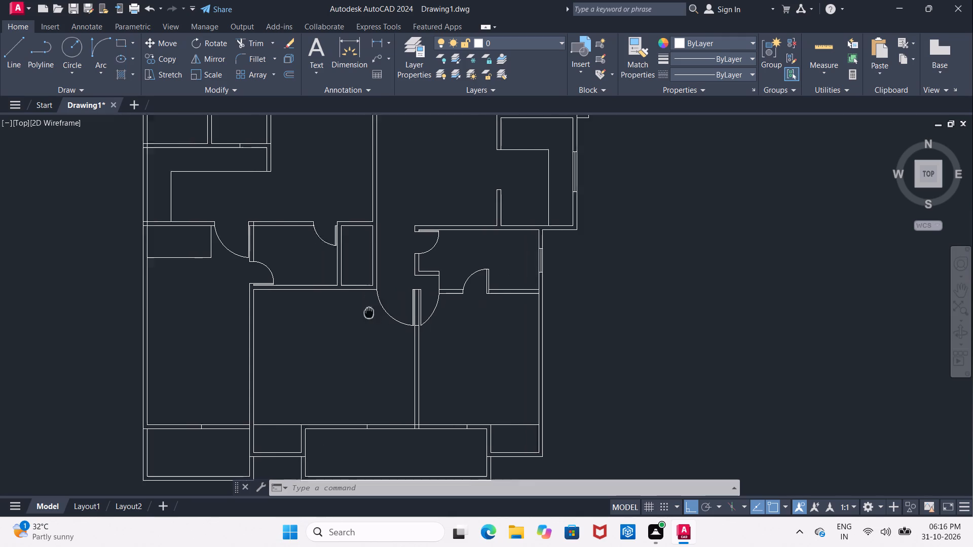
middle_drag(387, 312, 587, 293)
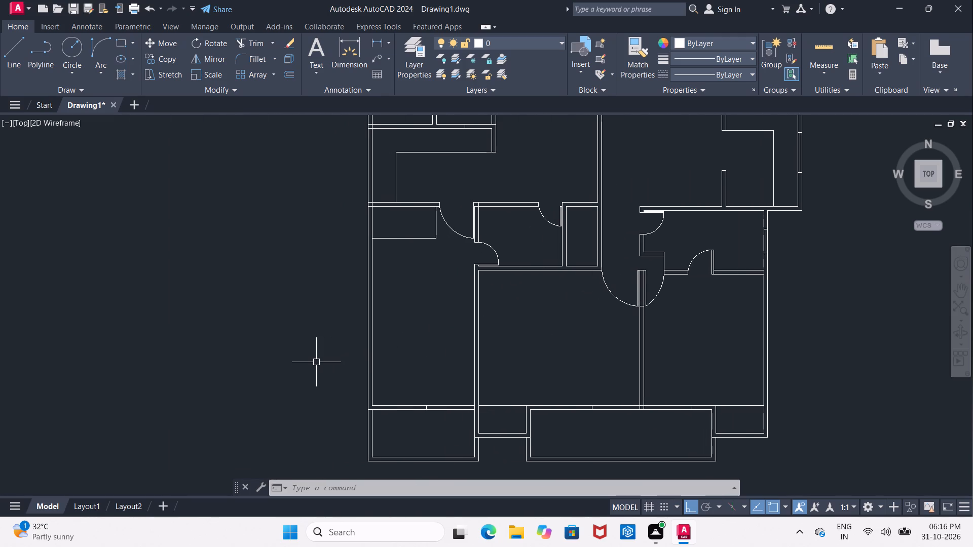
scroll(436, 430, up, 2)
click(20, 56)
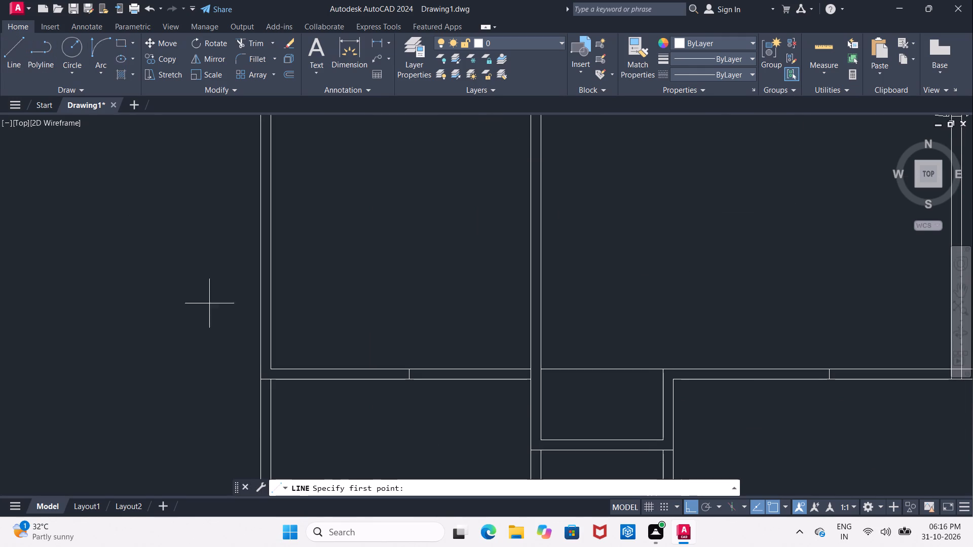
scroll(400, 392, up, 3)
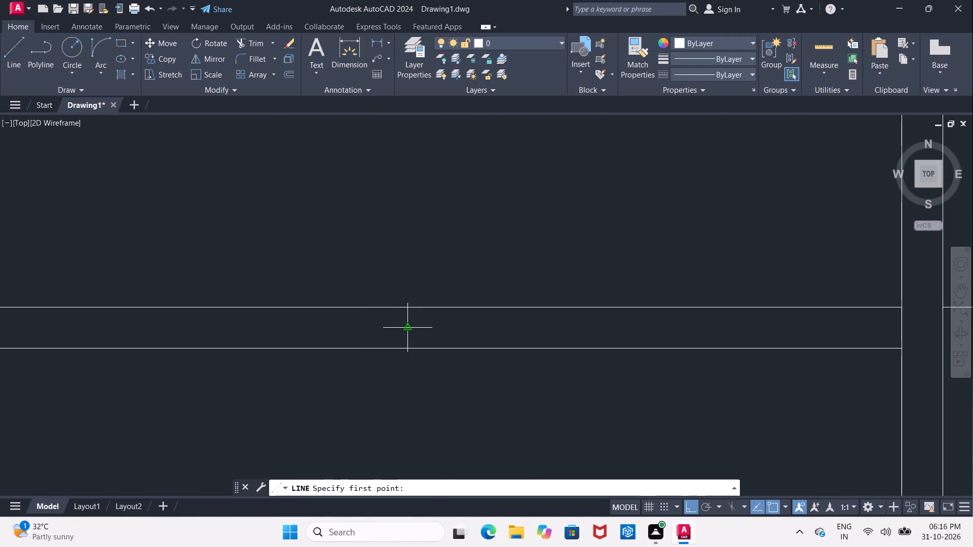
click(404, 329)
middle_drag(720, 317, 439, 326)
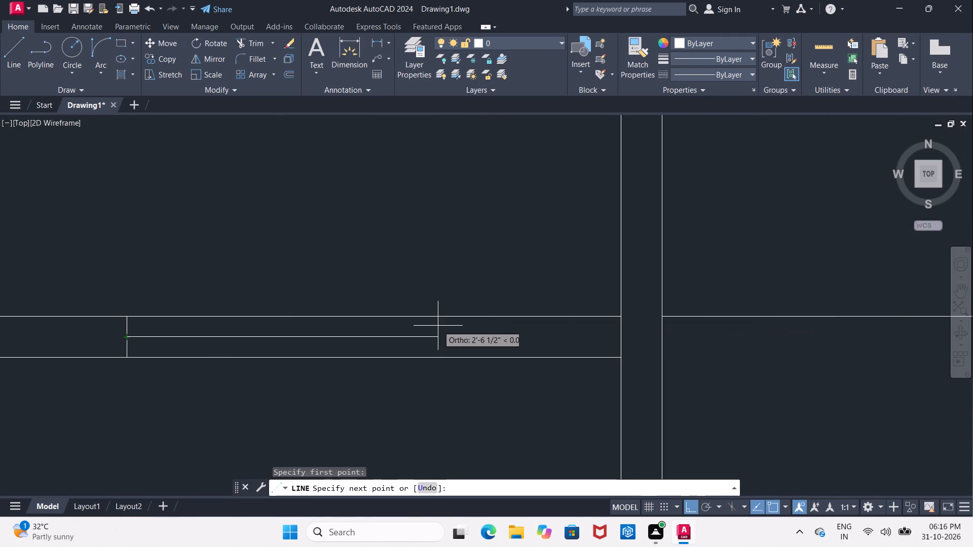
click(634, 349)
key(Escape)
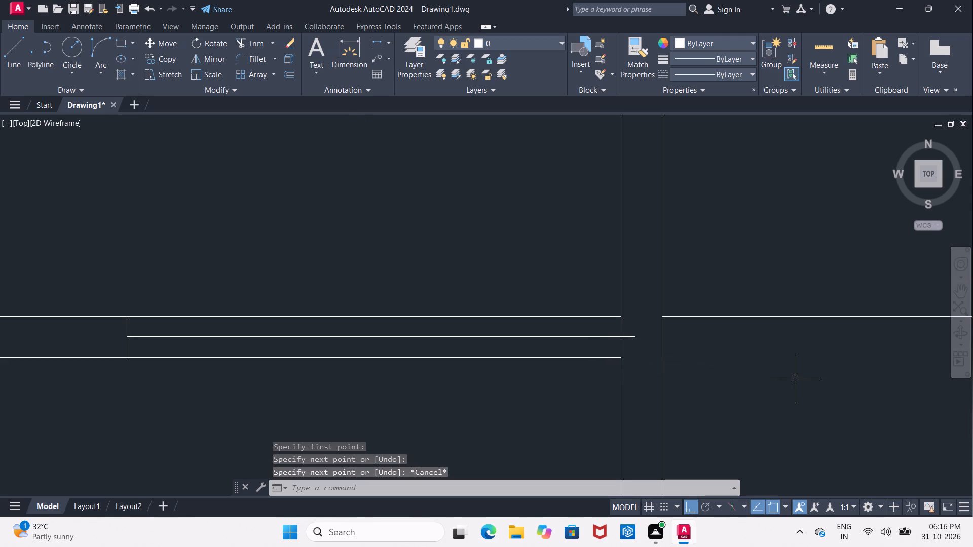
Trim the centre line's overhang inside the partition and the partition face's two segments crossing the bottom-left room's lower wall.
key(t)
text(R)
key(space)
key(space)
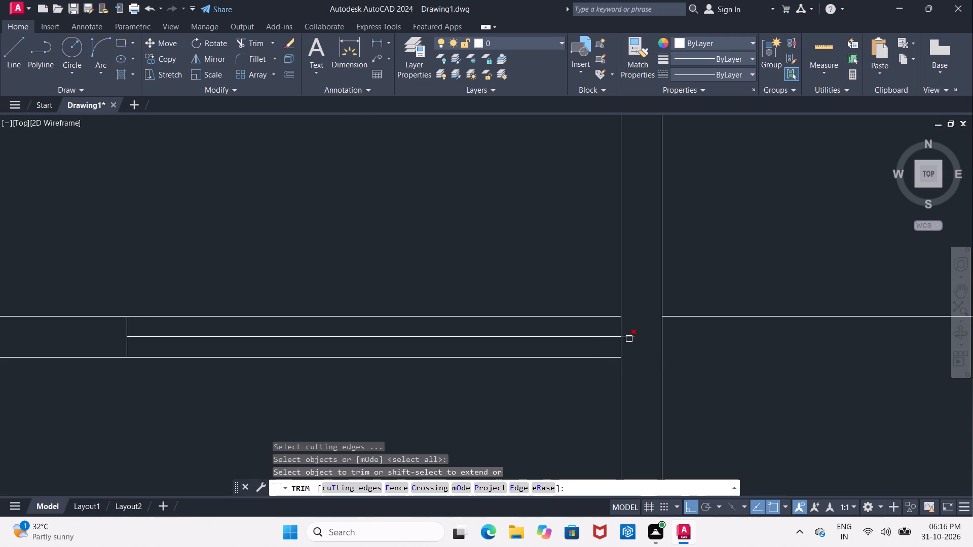
click(624, 339)
scroll(623, 325, up, 1)
click(621, 326)
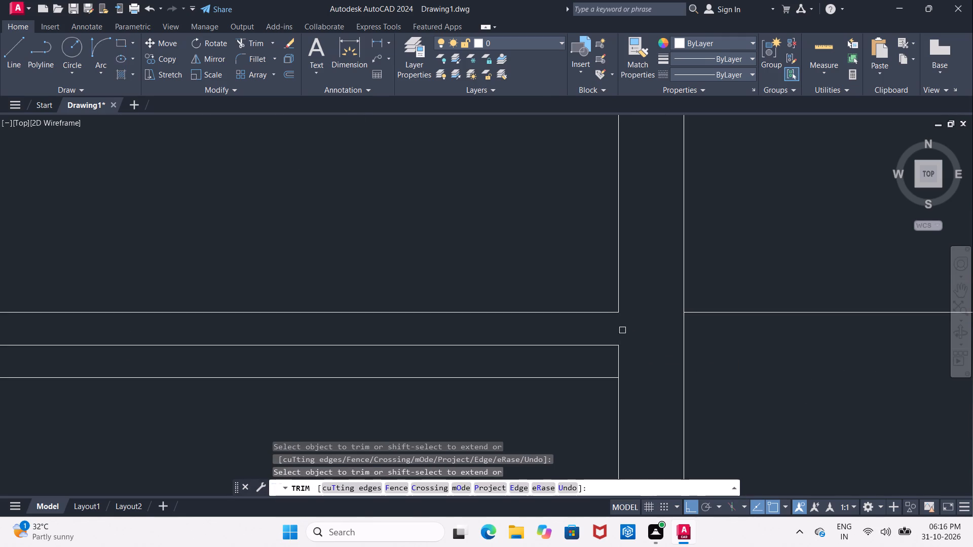
click(615, 360)
key(Escape)
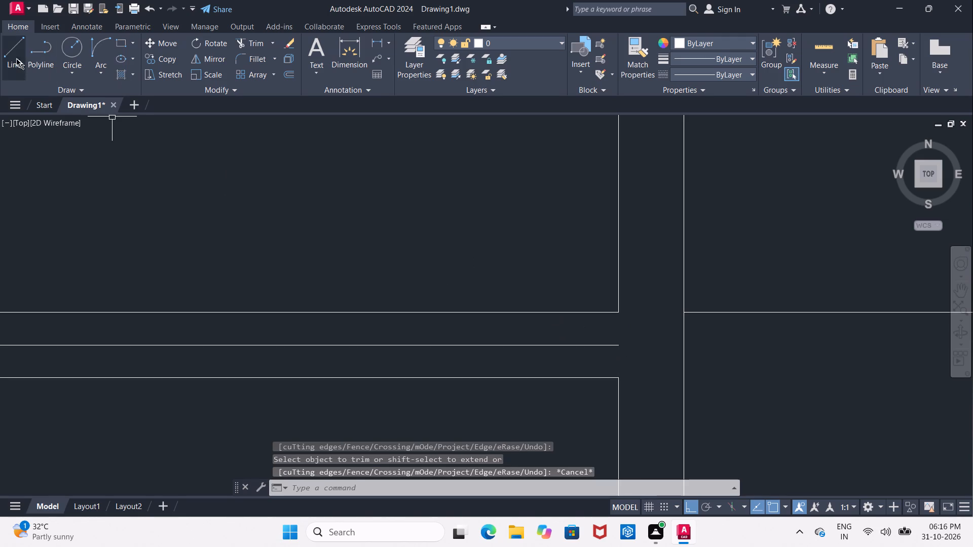
Draw a vertical line across the lower wall's thickness at the partition face to close the bottom-left room's window.
click(12, 55)
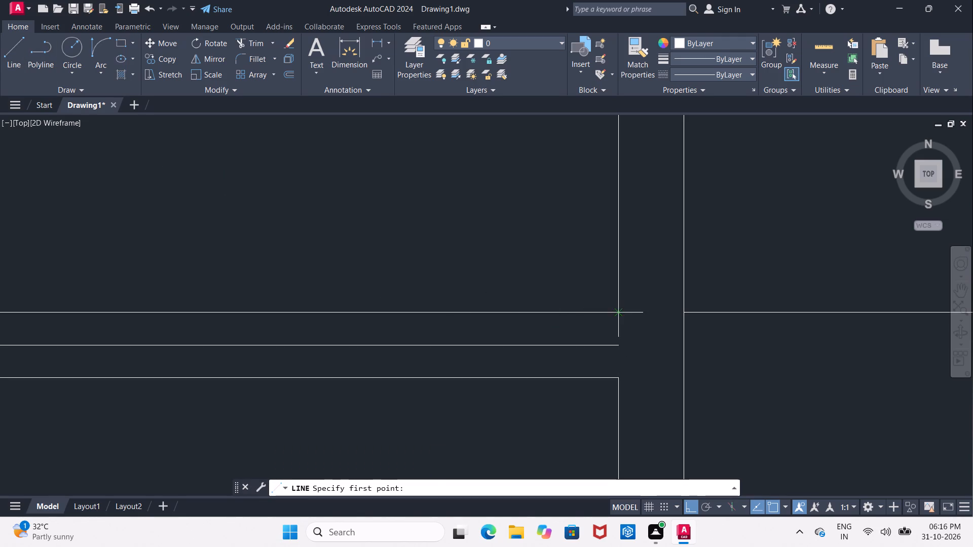
click(618, 311)
click(618, 375)
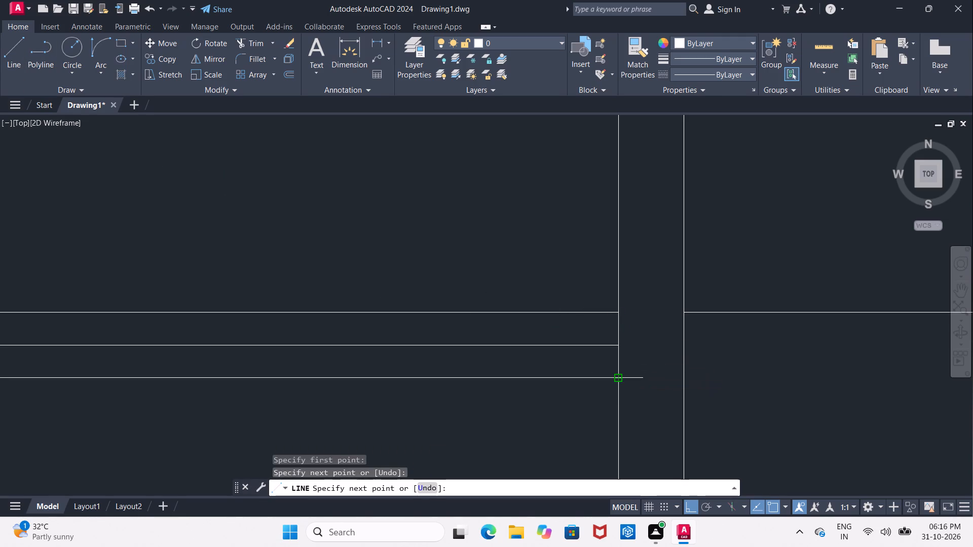
key(Escape)
In the middle room's lower wall, draw a centre line from the short end line's midpoint rightward past the next partition's near face.
scroll(617, 375, down, 4)
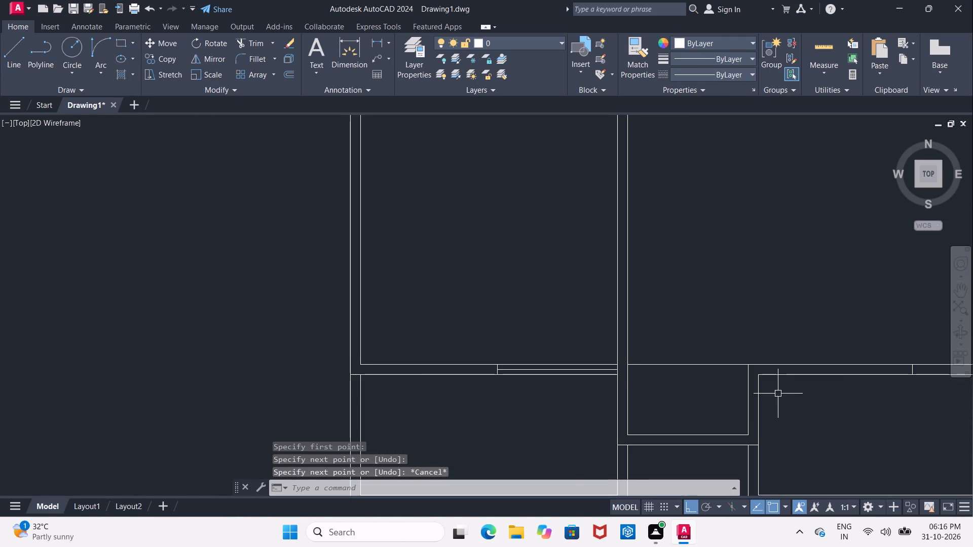
middle_drag(781, 392, 363, 332)
scroll(316, 312, up, 2)
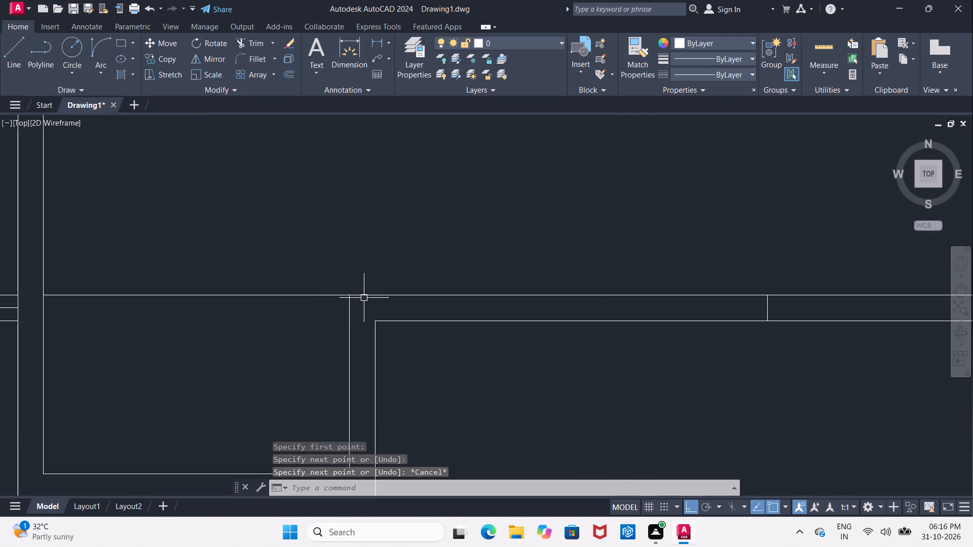
scroll(380, 289, down, 2)
middle_drag(587, 293, 265, 291)
click(15, 56)
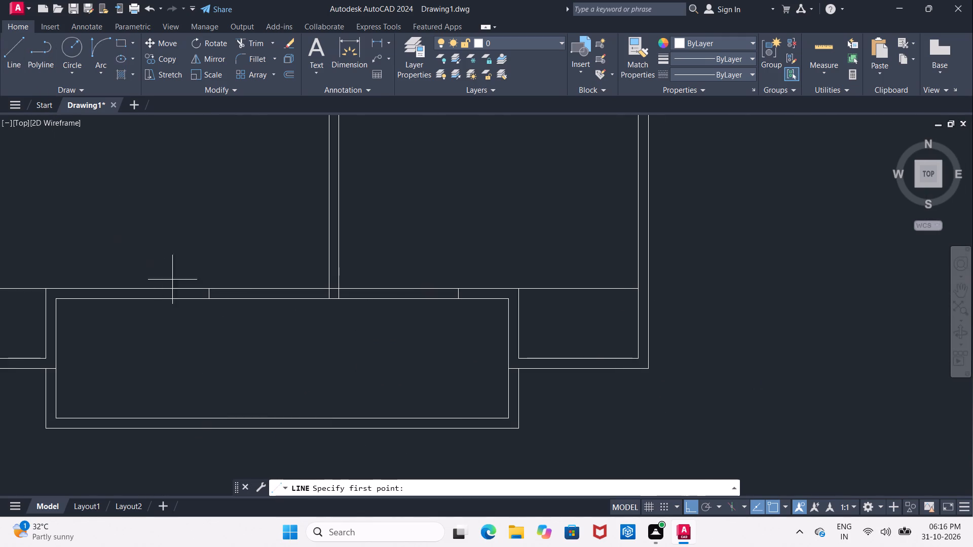
scroll(177, 284, up, 2)
scroll(239, 327, up, 1)
click(253, 291)
middle_drag(684, 287, 591, 286)
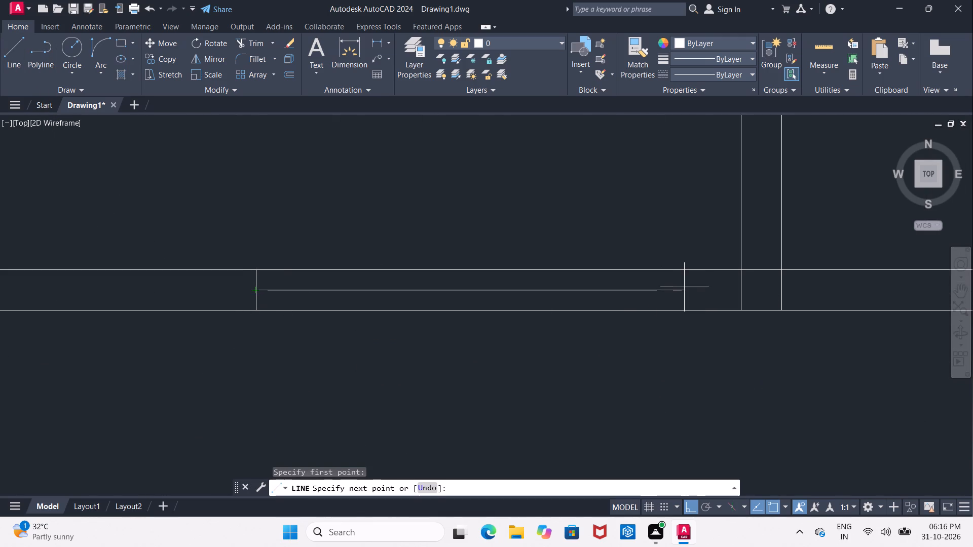
middle_drag(591, 286, 549, 289)
click(618, 289)
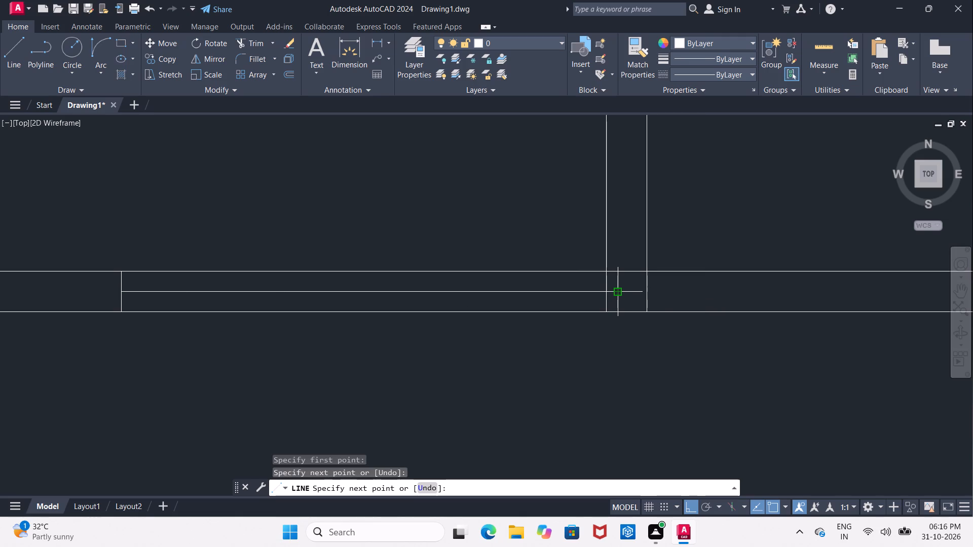
key(Escape)
Trim the middle window line's overhang and remove the partition face's upper and lower segments crossing the lower wall.
text(TR)
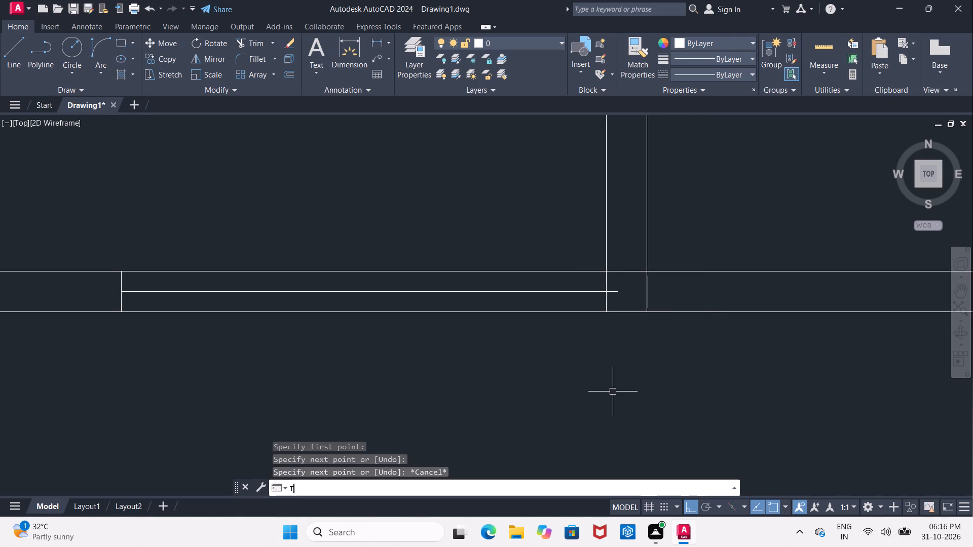
key(space)
key(space)
click(611, 291)
click(604, 281)
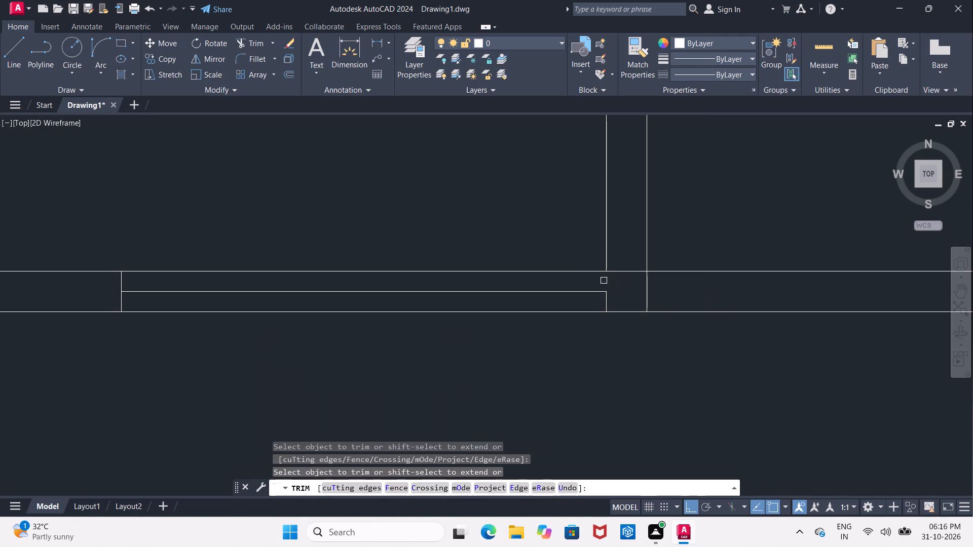
click(605, 302)
click(607, 302)
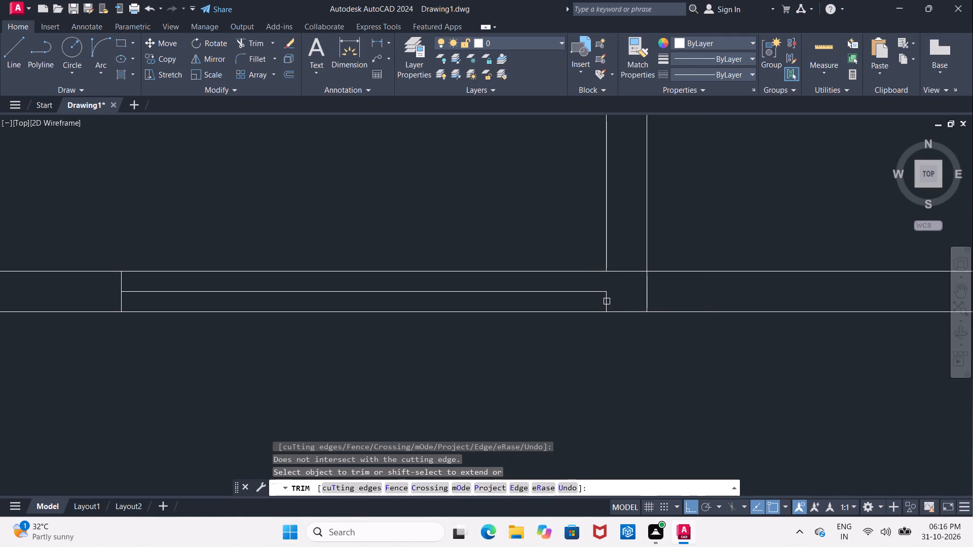
key(Escape)
click(607, 301)
key(Delete)
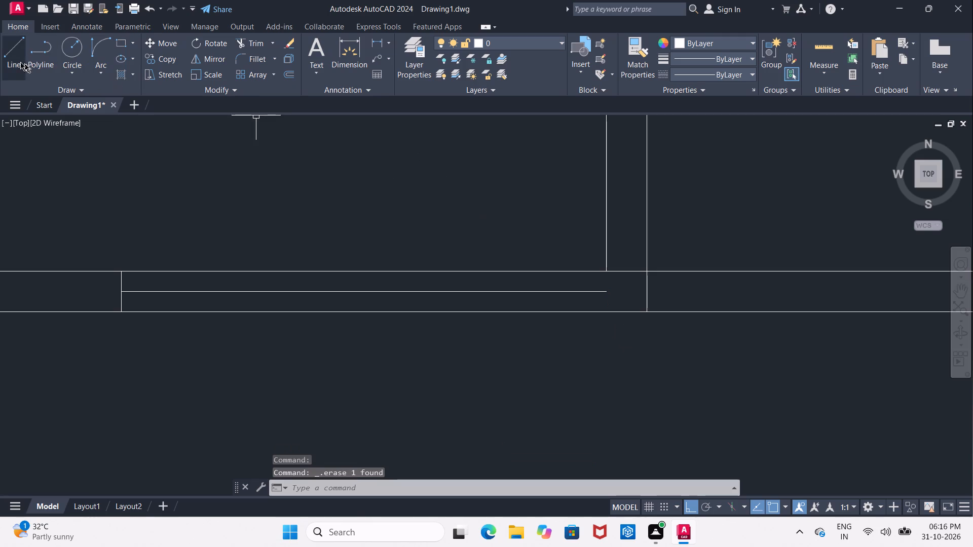
Redraw the middle window's closing line down across the lower wall at the partition face, trimming its excess below the wall.
click(14, 59)
click(603, 270)
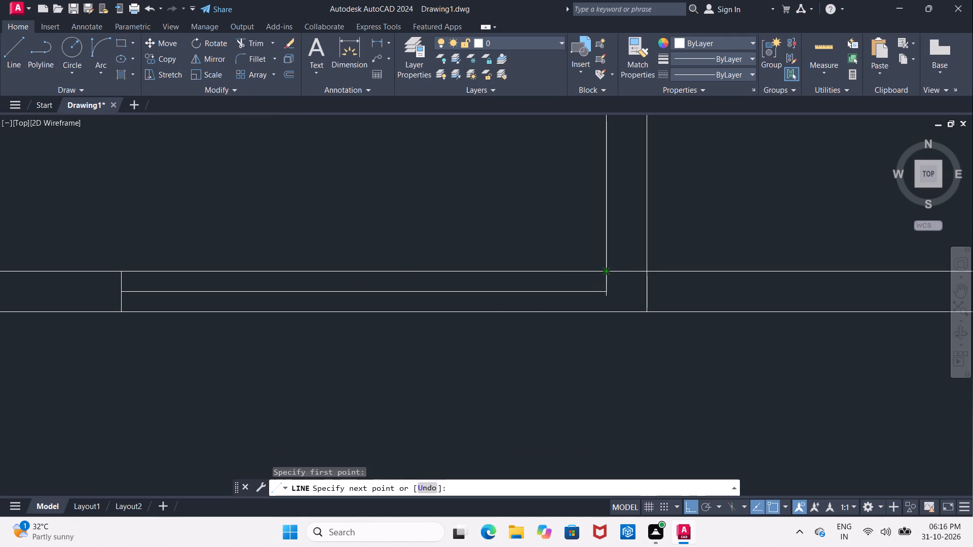
click(608, 322)
key(Escape)
text(TR)
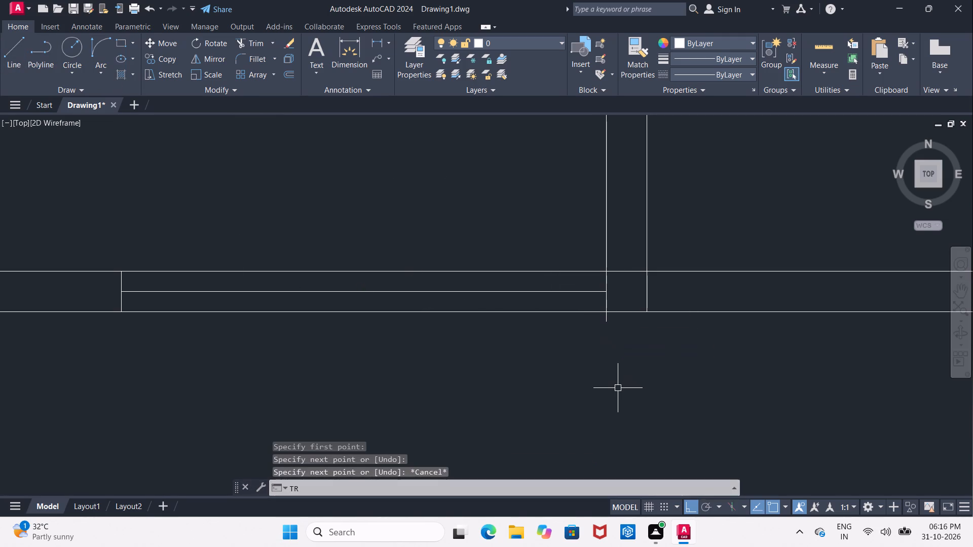
key(space)
key(space)
click(605, 323)
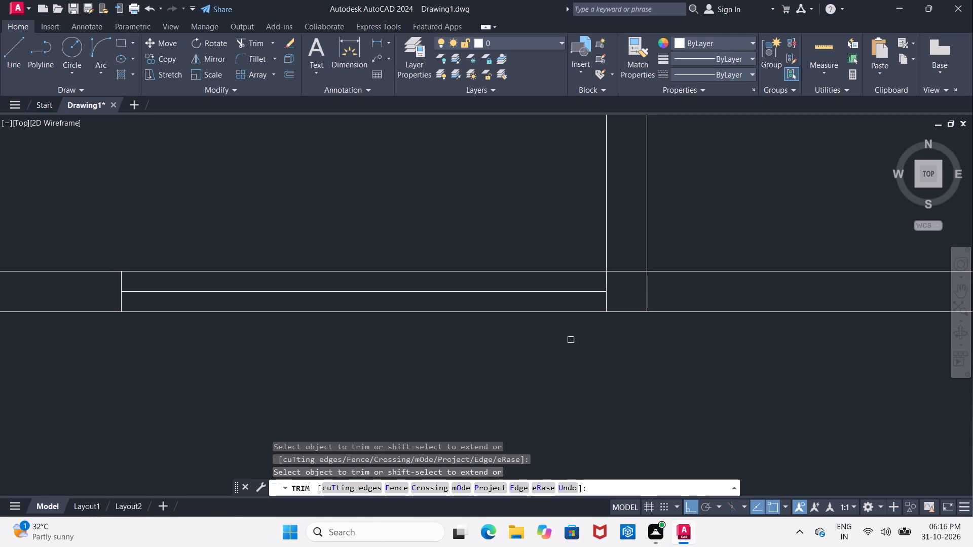
Trim the lower wall's upper line where it crosses between the two faces of the partition beside the middle window.
scroll(629, 351, down, 1)
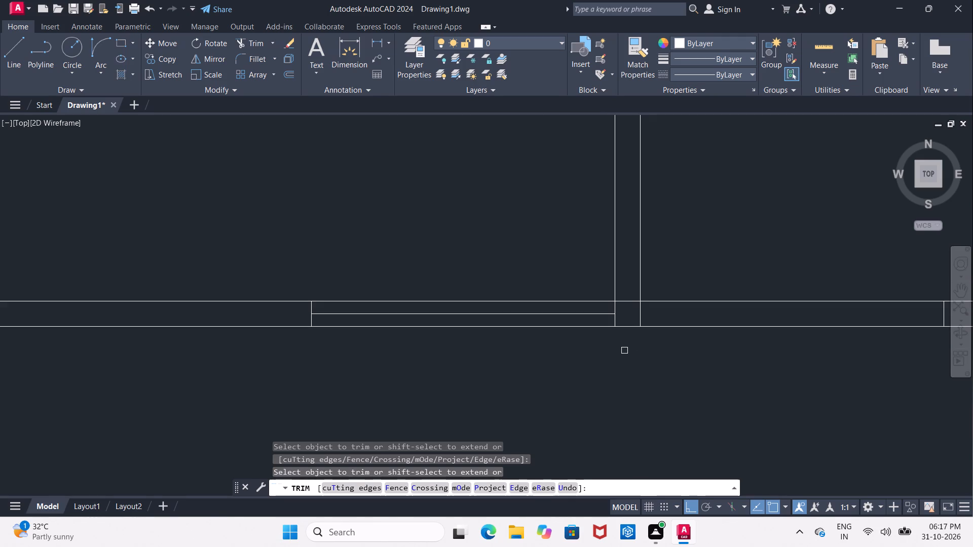
click(625, 301)
scroll(623, 301, down, 2)
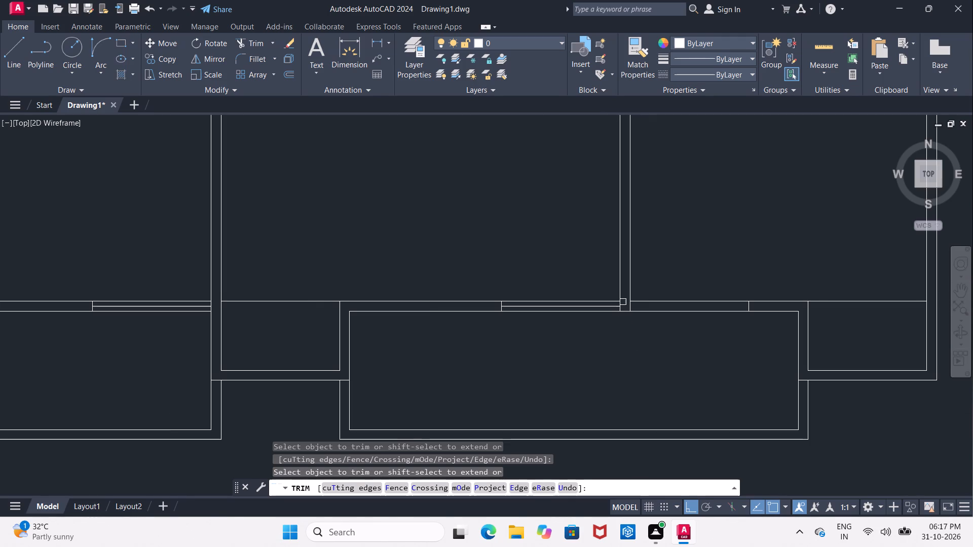
scroll(631, 340, down, 1)
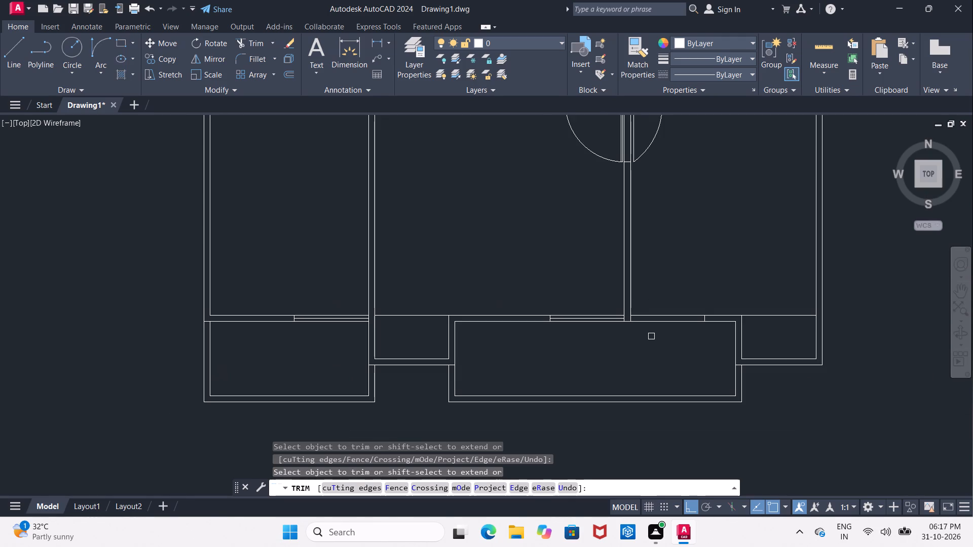
middle_drag(651, 336, 484, 338)
scroll(484, 338, up, 1)
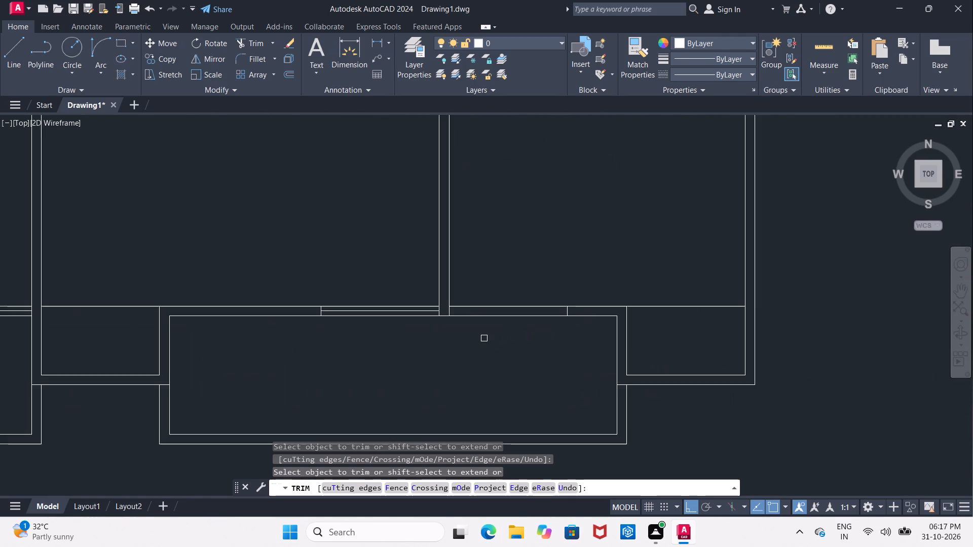
In the end room's lower wall, draw a centre line from the short end line's midpoint leftward past the partition's near face.
scroll(484, 338, up, 1)
key(Escape)
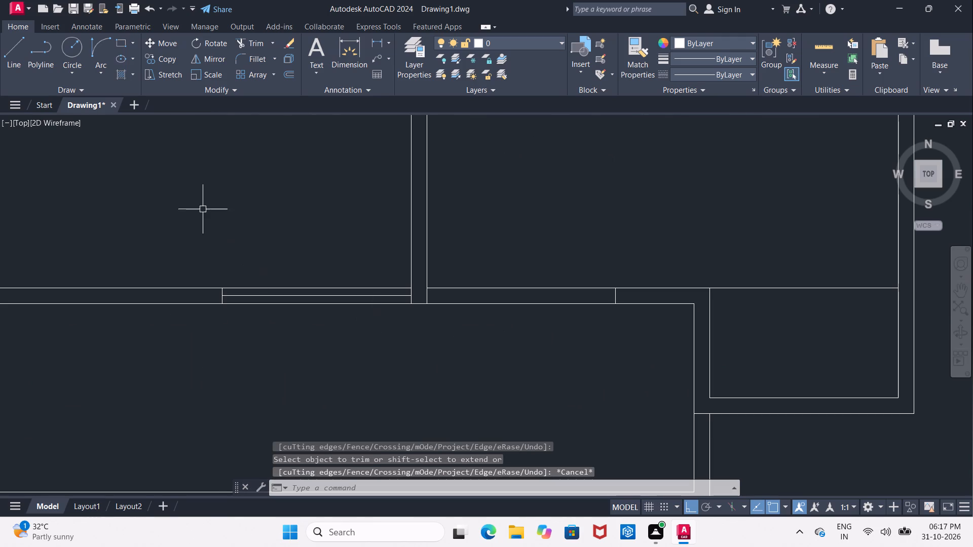
click(9, 57)
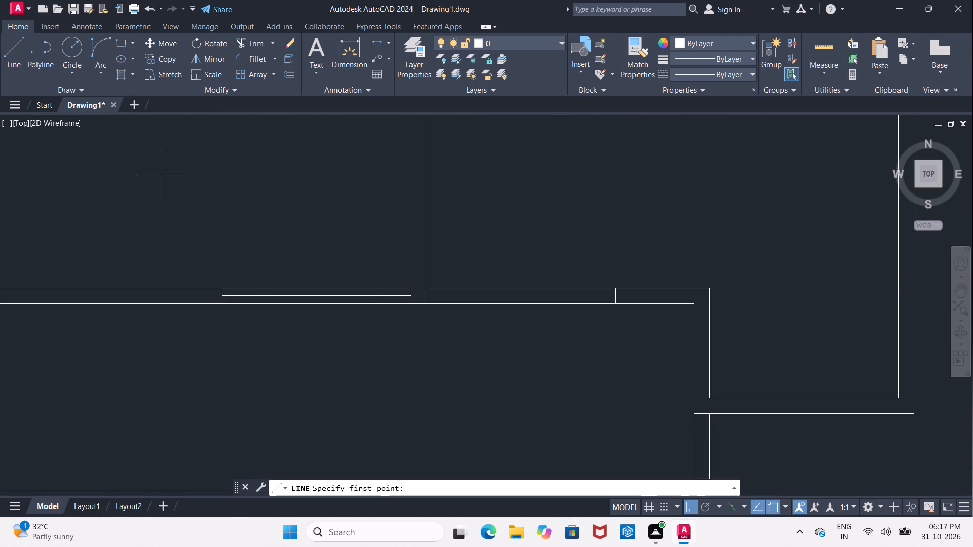
scroll(615, 299, up, 2)
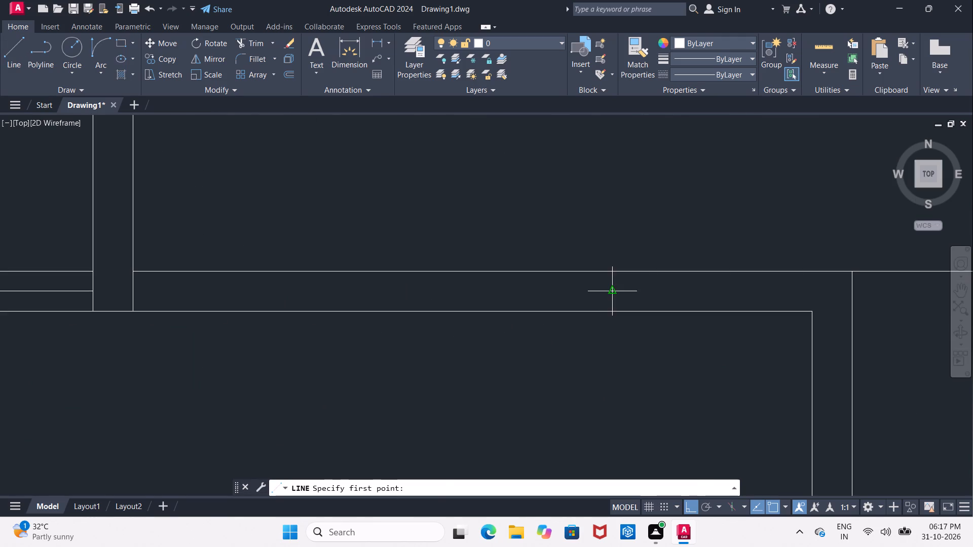
click(614, 291)
middle_drag(117, 297, 160, 304)
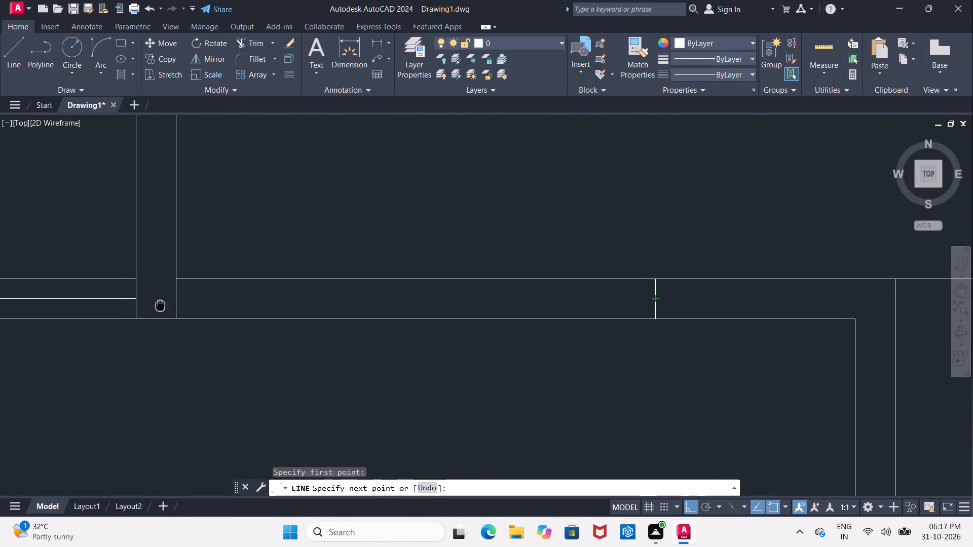
click(160, 304)
key(Escape)
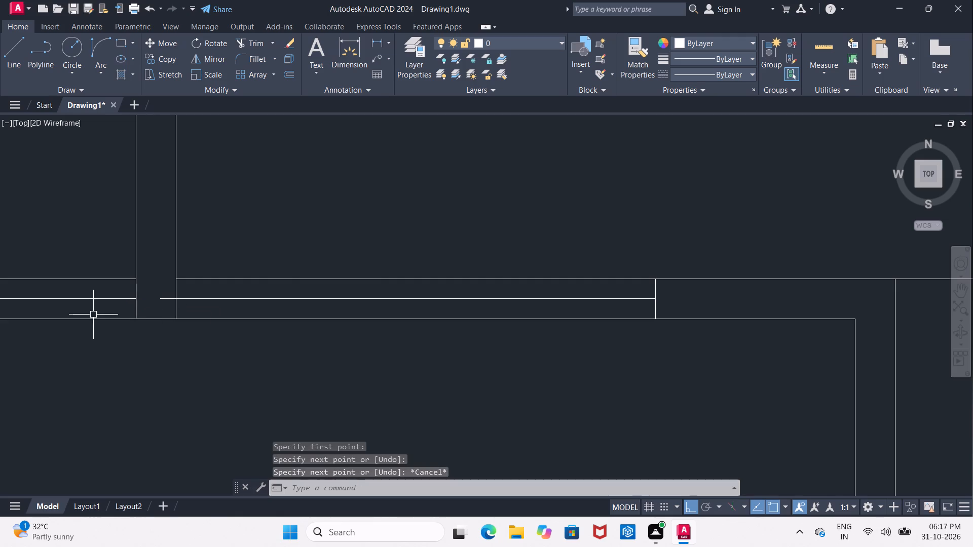
Trim the new window line's overhang inside the partition and remove the partition face's two segments crossing the lower wall.
middle_drag(131, 304, 265, 305)
scroll(280, 301, up, 1)
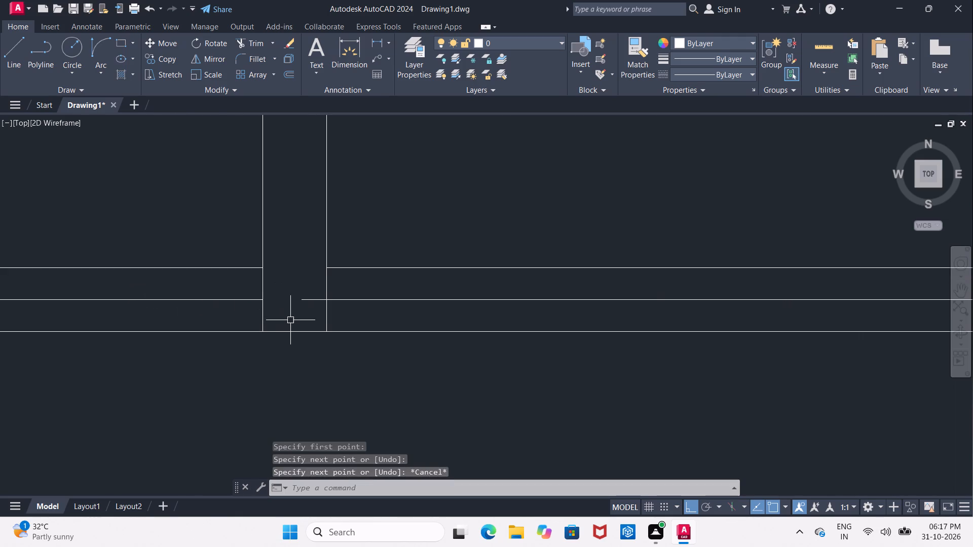
text(TR)
key(space)
key(space)
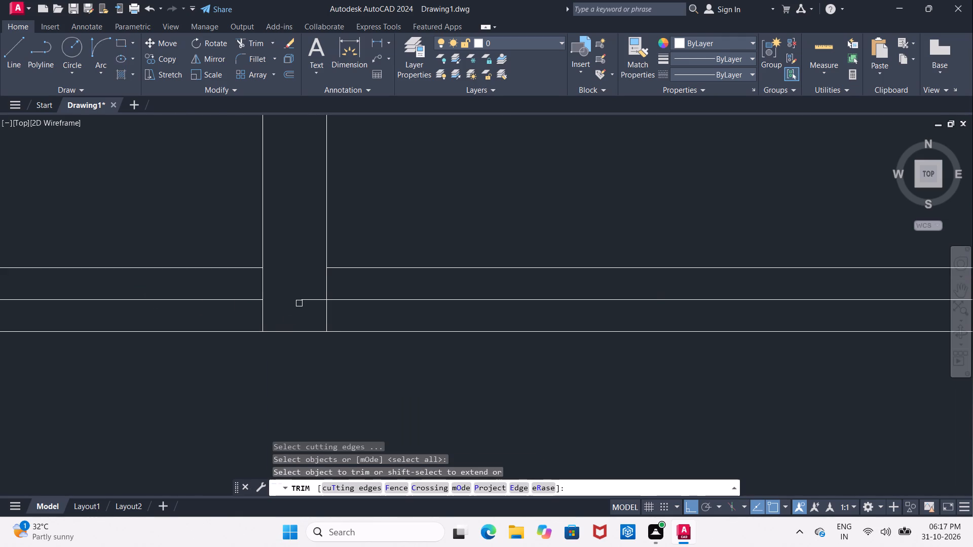
click(304, 301)
click(327, 310)
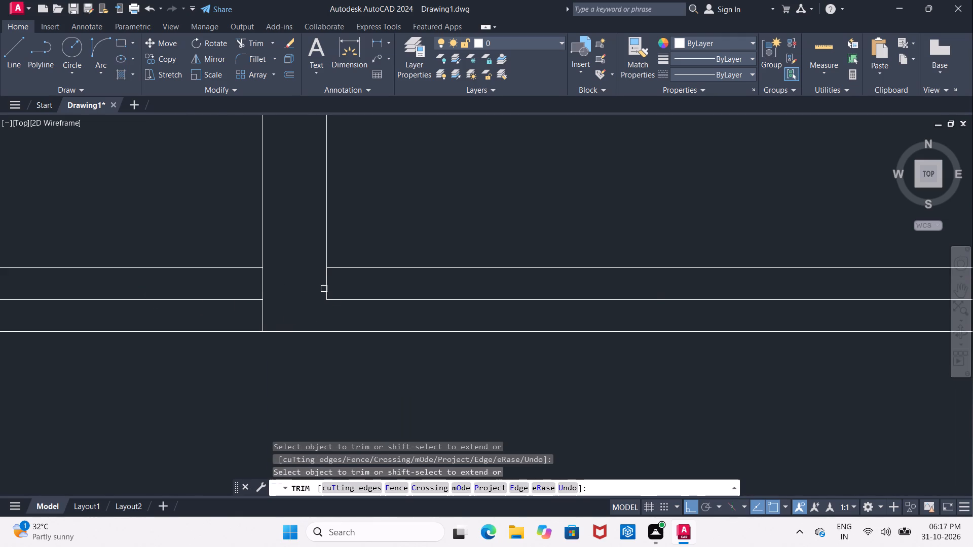
click(326, 288)
key(Escape)
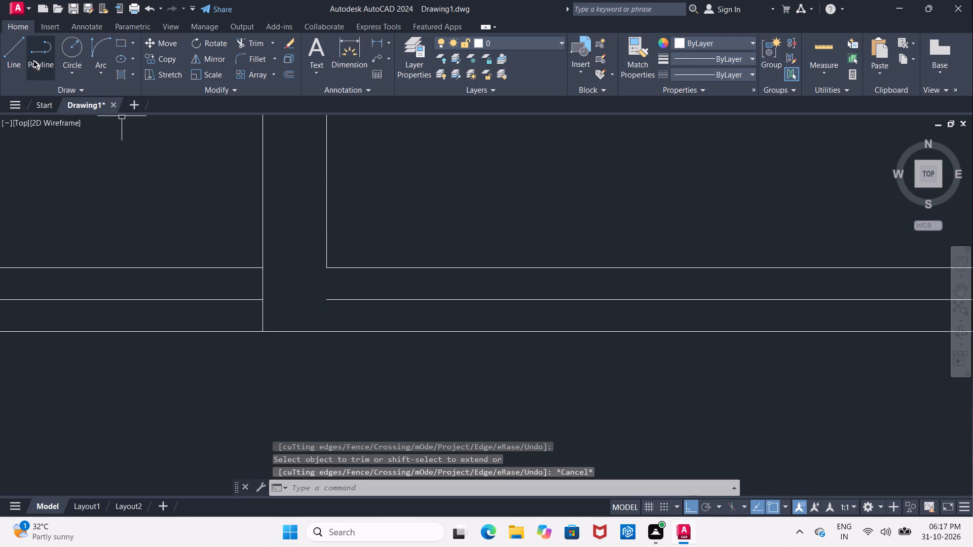
Redraw the new window's closing line down across the lower wall at the partition face, trimming its excess below the wall.
click(21, 57)
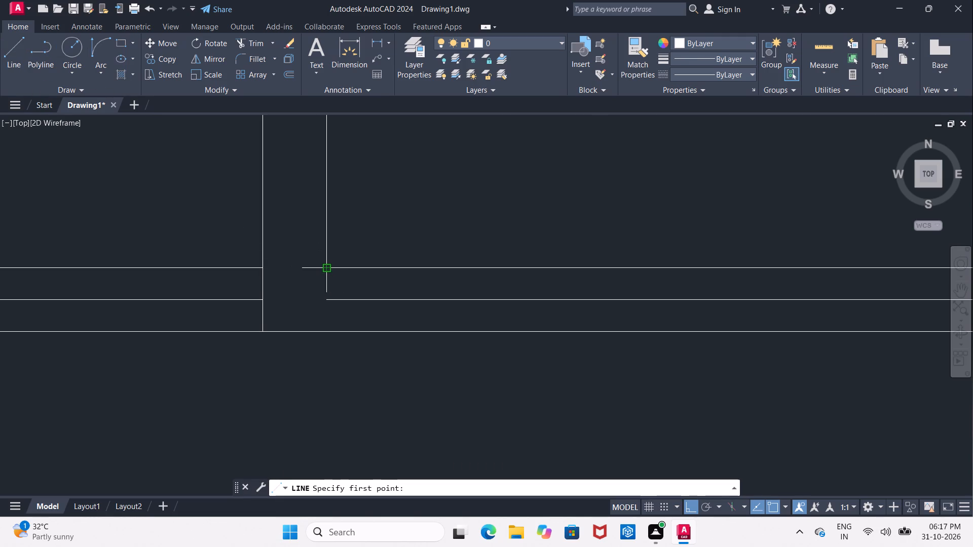
click(325, 270)
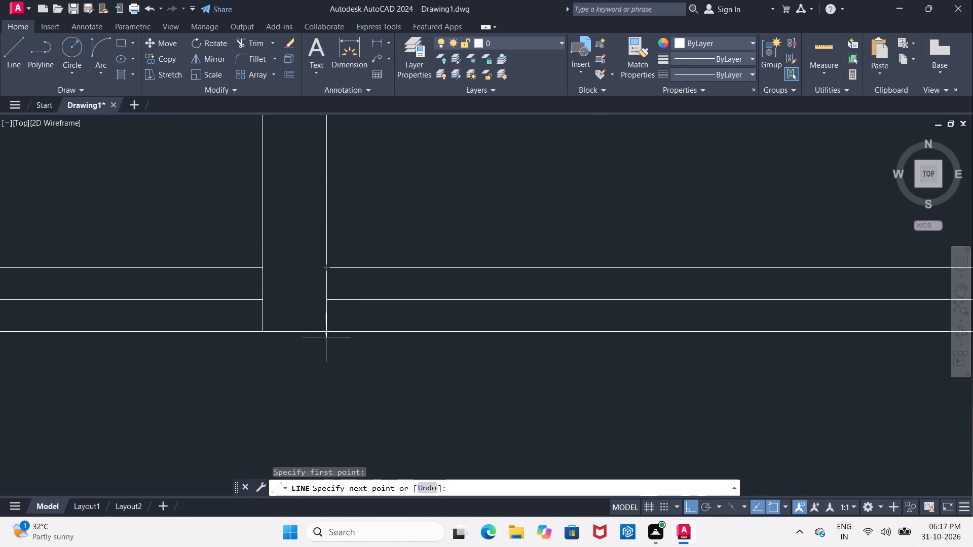
click(326, 341)
key(Escape)
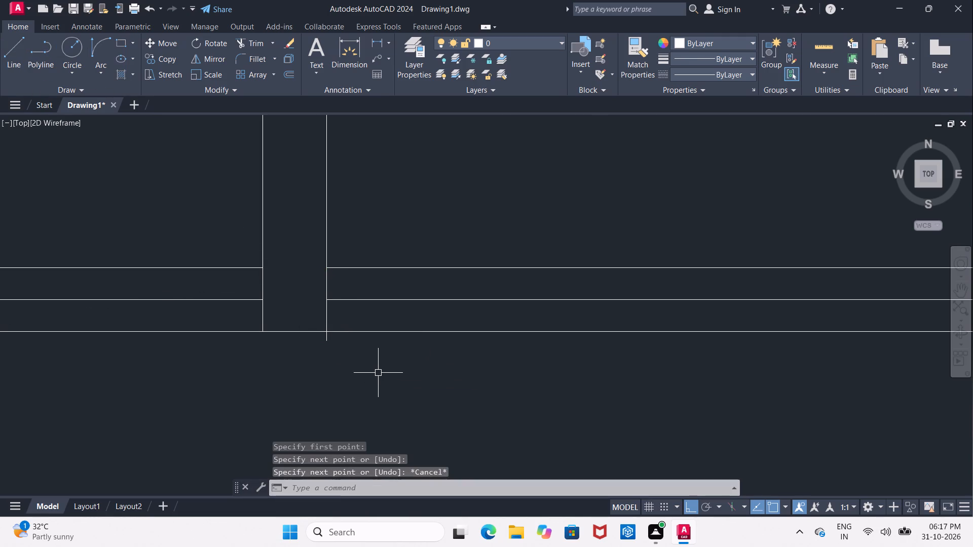
text(TR)
key(space)
key(space)
click(324, 341)
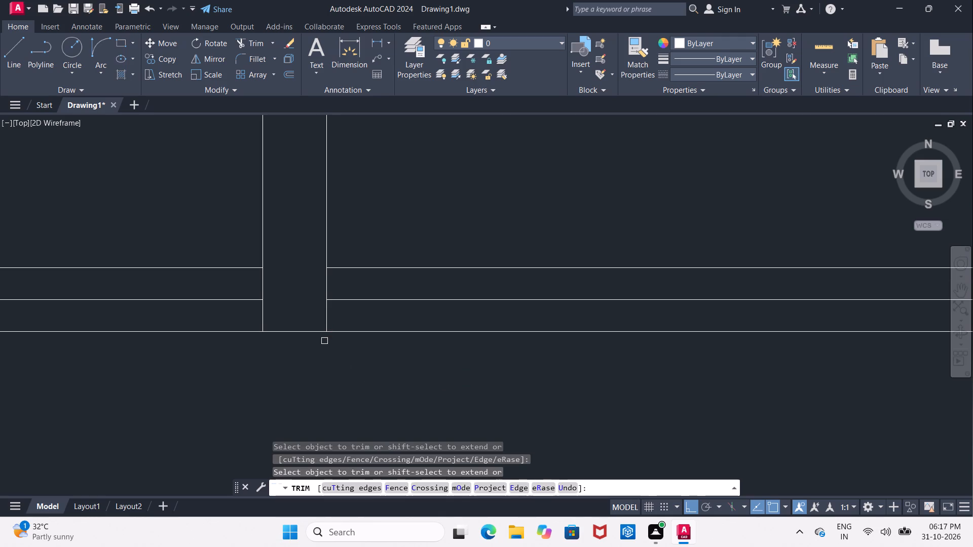
Look over the plan from the lower-wall windows up to the left outer wall beside the L-shaped counter.
scroll(324, 349, down, 2)
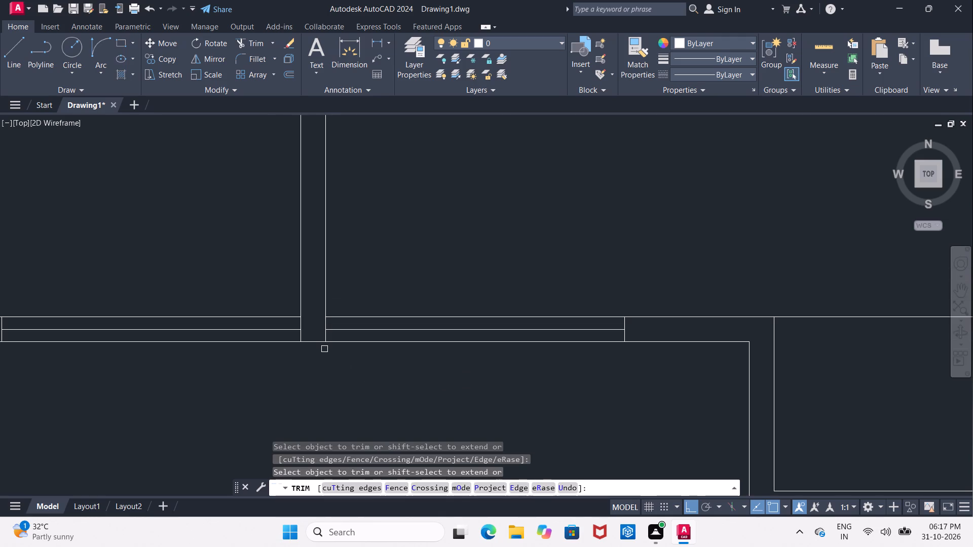
scroll(327, 350, down, 2)
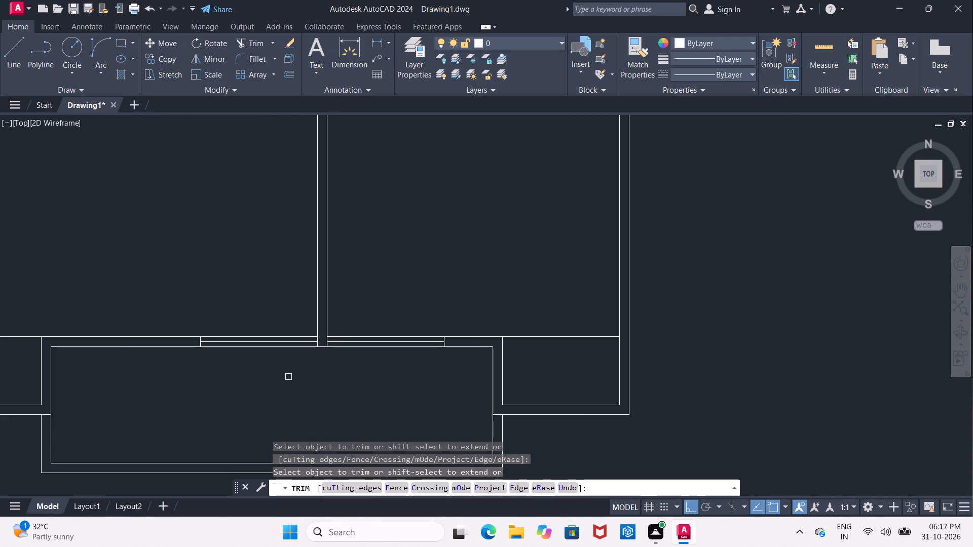
middle_drag(288, 377, 510, 376)
middle_drag(331, 378, 419, 376)
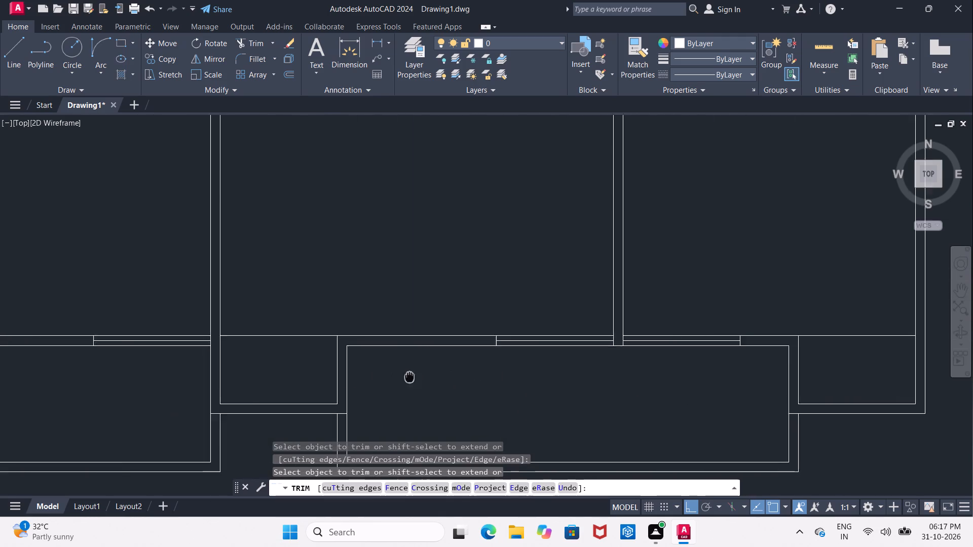
middle_drag(419, 376, 446, 375)
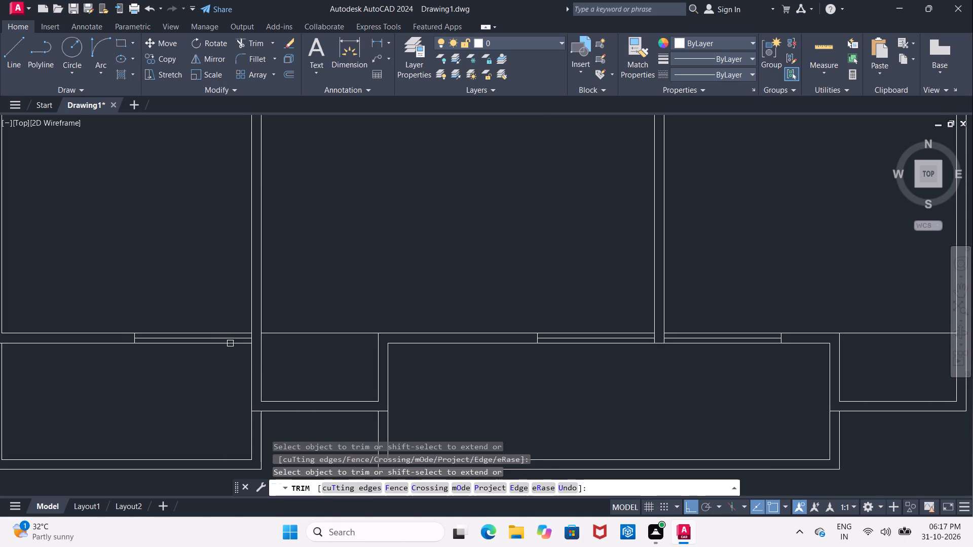
middle_drag(212, 333, 460, 403)
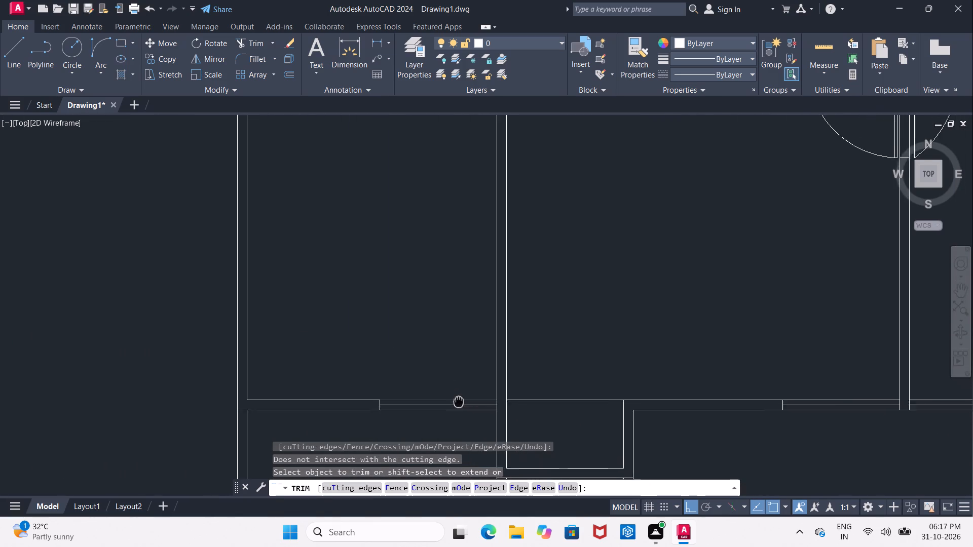
middle_drag(460, 403, 474, 431)
middle_drag(430, 291, 431, 380)
scroll(431, 379, down, 2)
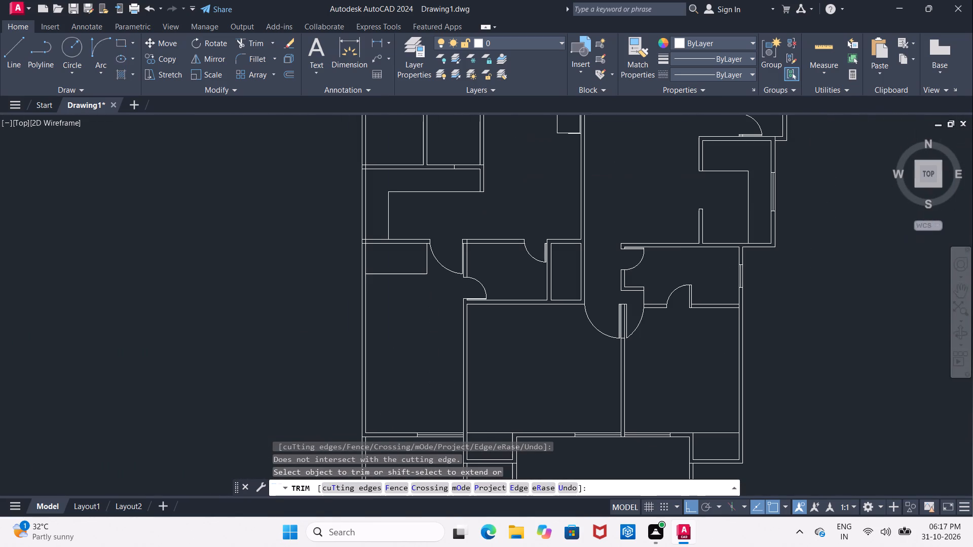
middle_drag(370, 217, 378, 256)
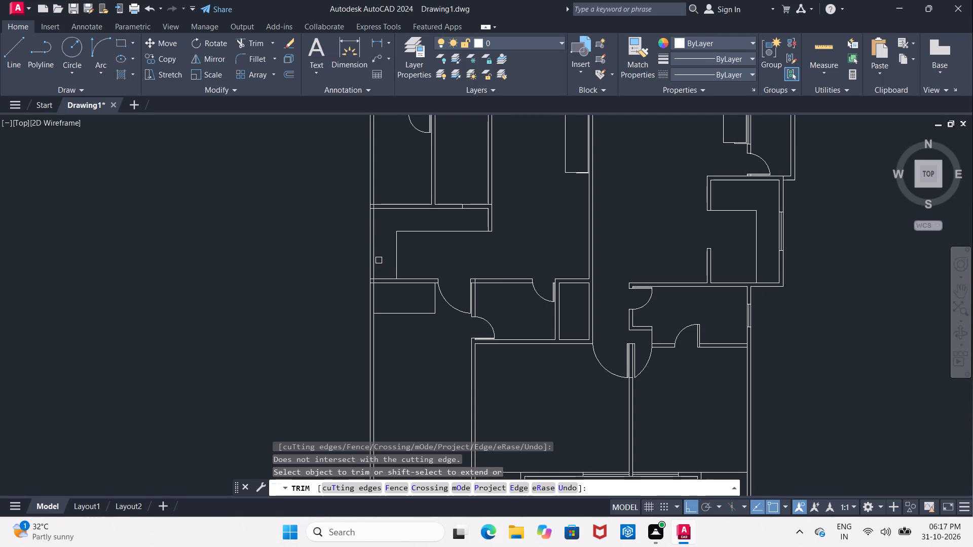
scroll(348, 245, up, 2)
middle_drag(355, 241, 319, 291)
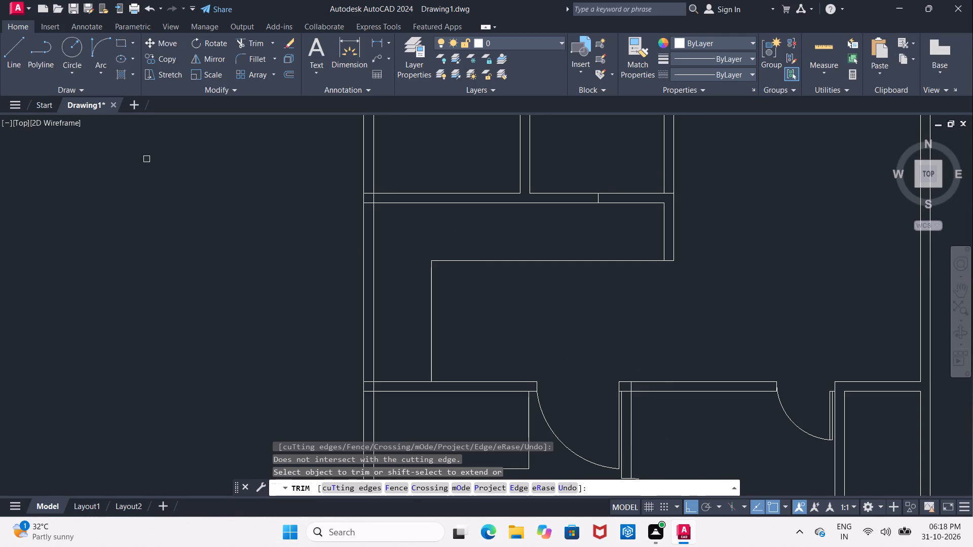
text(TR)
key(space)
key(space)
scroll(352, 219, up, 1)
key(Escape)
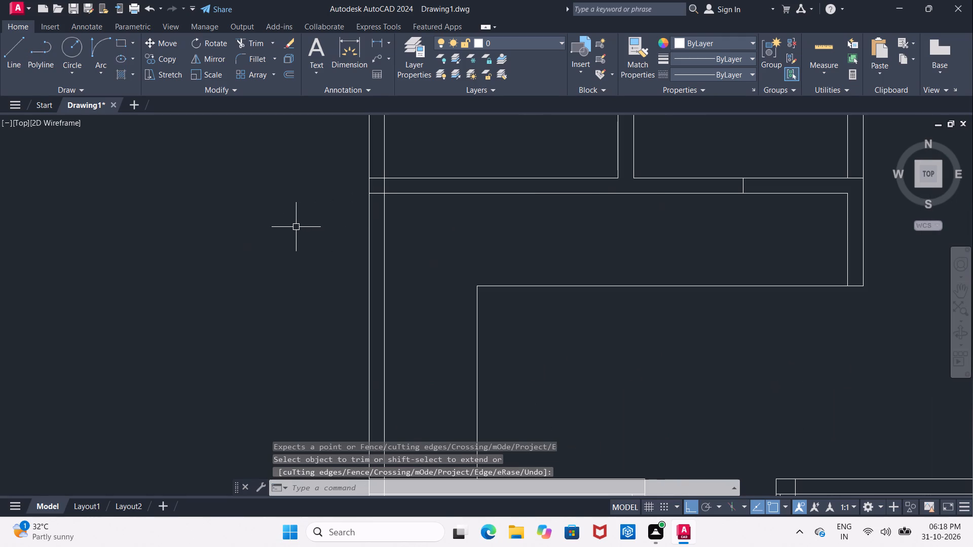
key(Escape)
Trim the lower line of the wall above the L-shaped counter where it runs through the left outer wall.
text(TR)
key(space)
key(space)
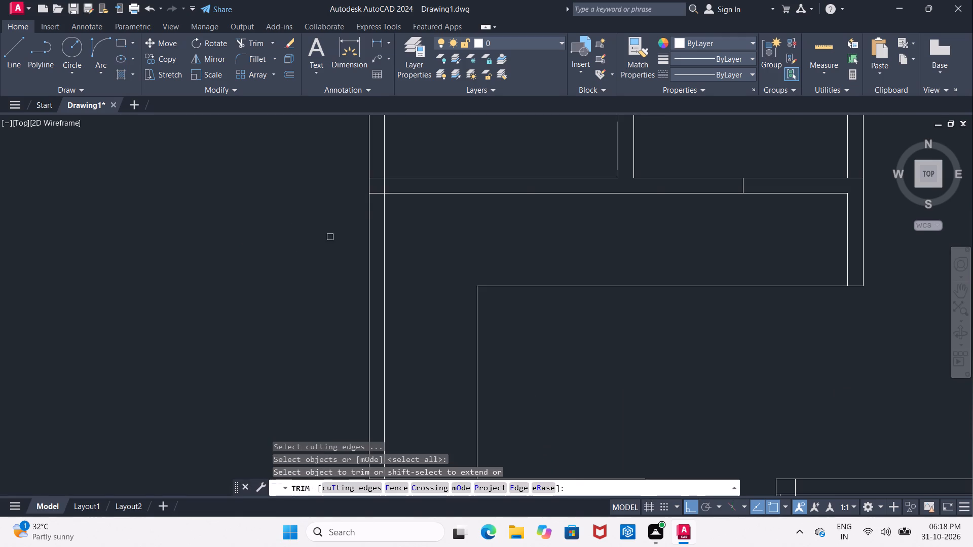
scroll(361, 227, up, 1)
click(382, 173)
Open the junction of the wall below the L-shaped counter with the left outer wall by trimming both crossing lines and the inner-face segment.
scroll(382, 173, down, 2)
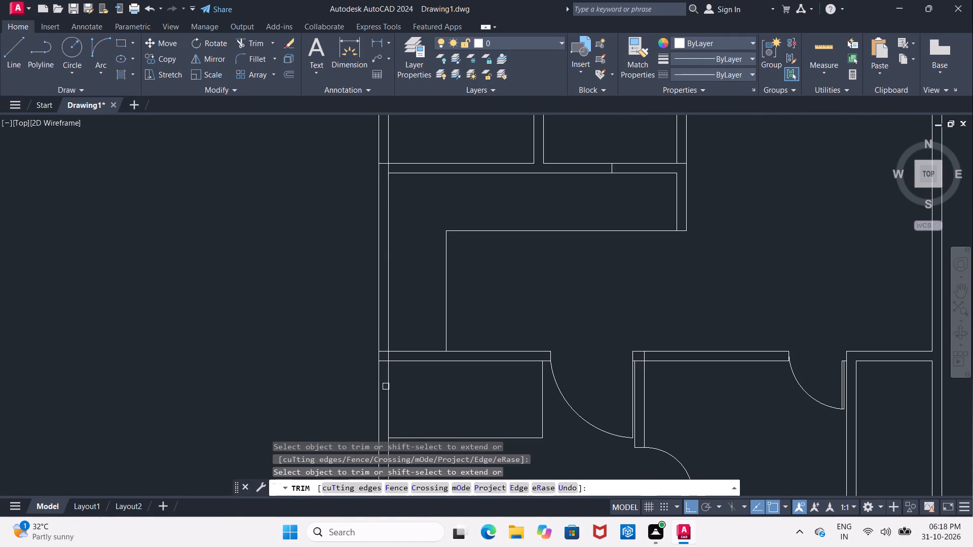
scroll(387, 385, up, 1)
click(381, 329)
click(382, 344)
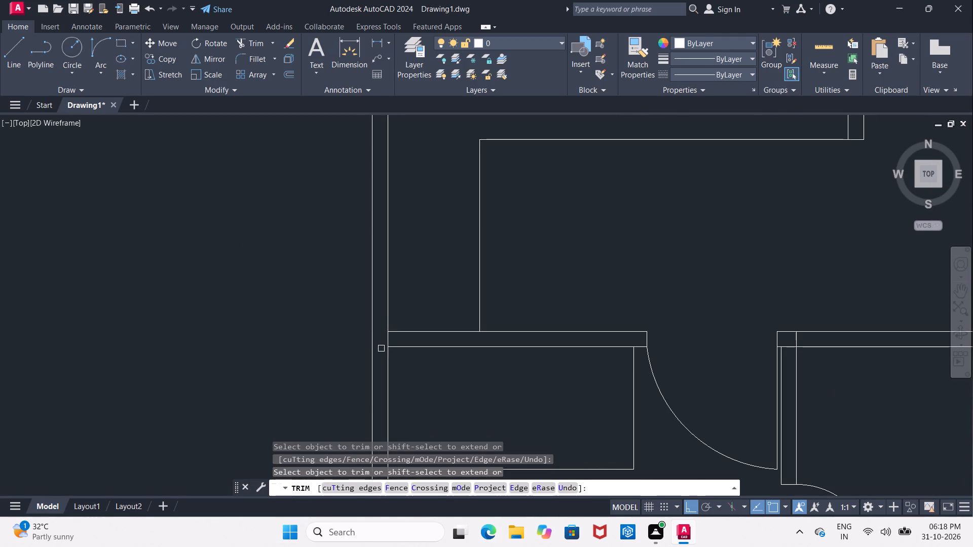
scroll(382, 348, up, 1)
click(392, 338)
At the junction above the L-shaped counter, trim the cross wall's upper line inside the outer wall and the inner-face segment between its lines.
scroll(392, 338, down, 3)
scroll(392, 211, up, 2)
click(378, 224)
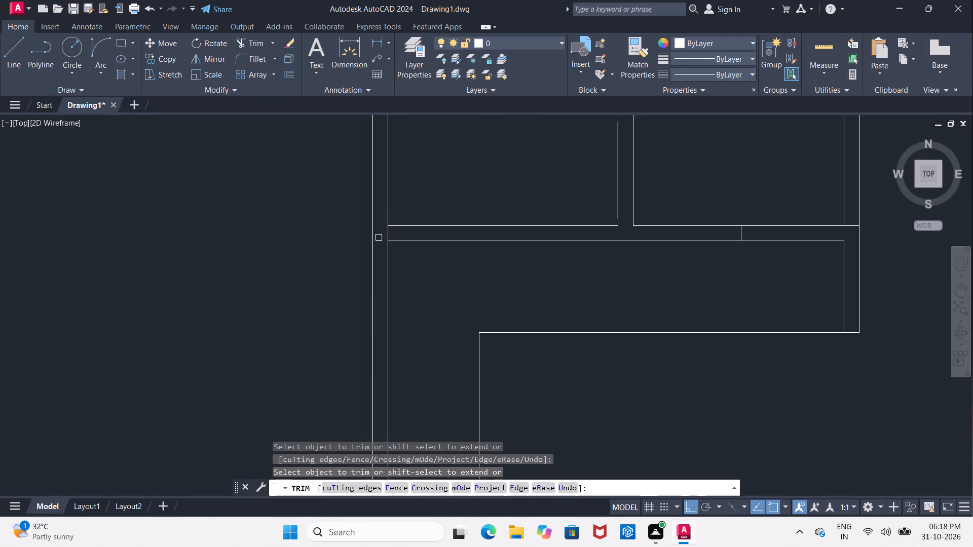
scroll(379, 238, up, 2)
click(399, 226)
scroll(391, 229, down, 3)
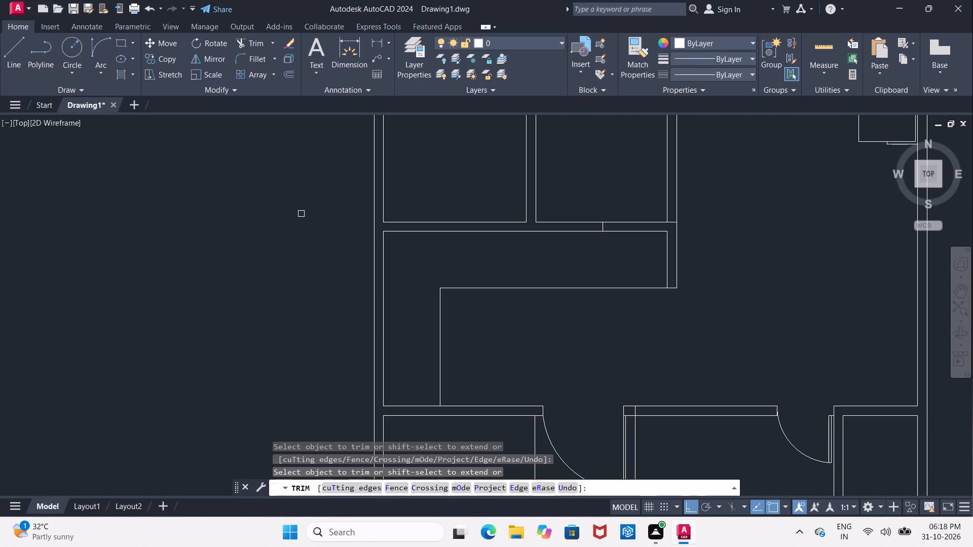
key(Escape)
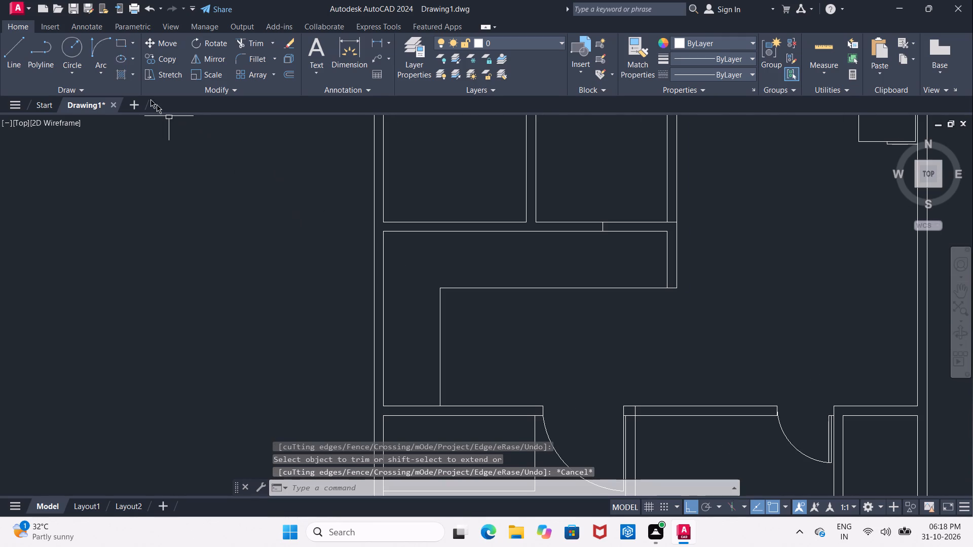
Beside the L-shaped counter, draw a horizontal line from the outer wall's inner-face midpoint outward past its outer face.
click(24, 46)
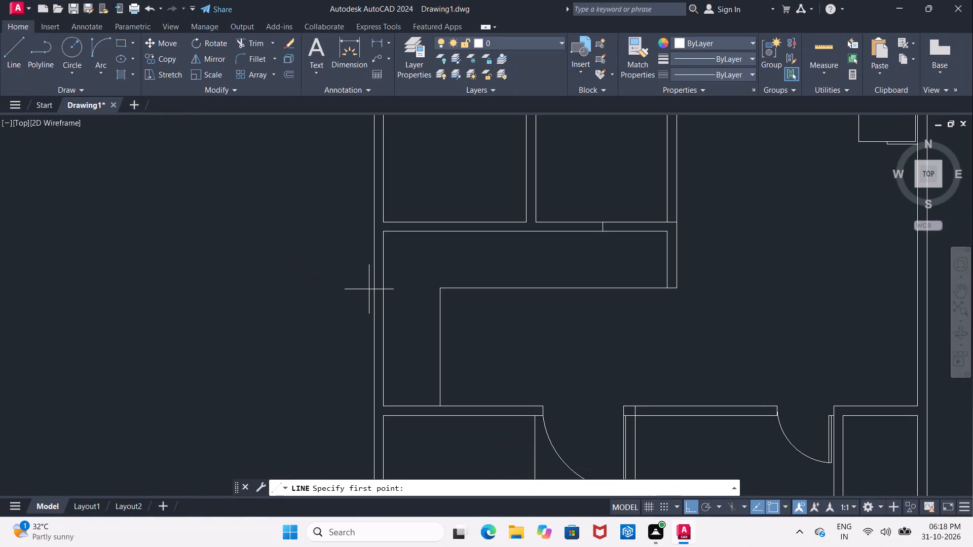
click(381, 318)
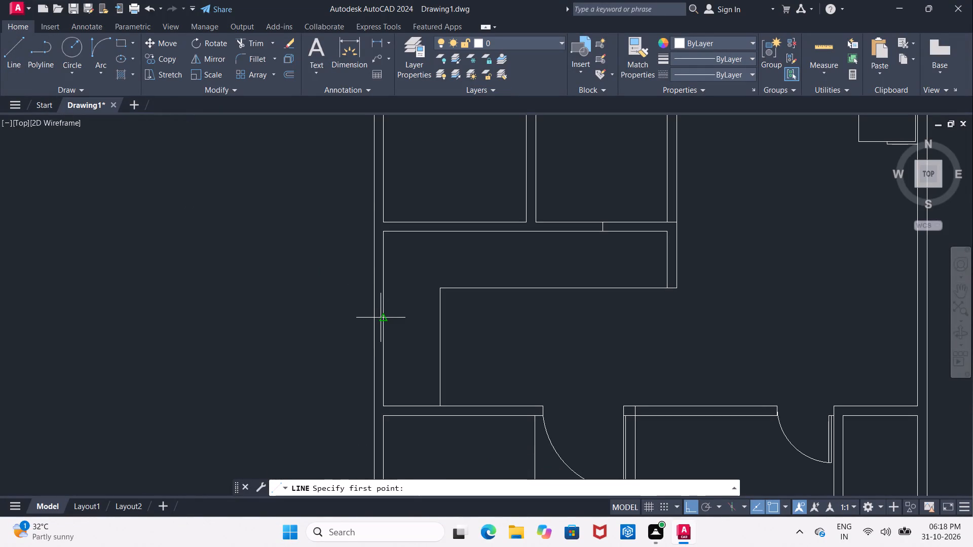
click(359, 317)
scroll(360, 338, up, 2)
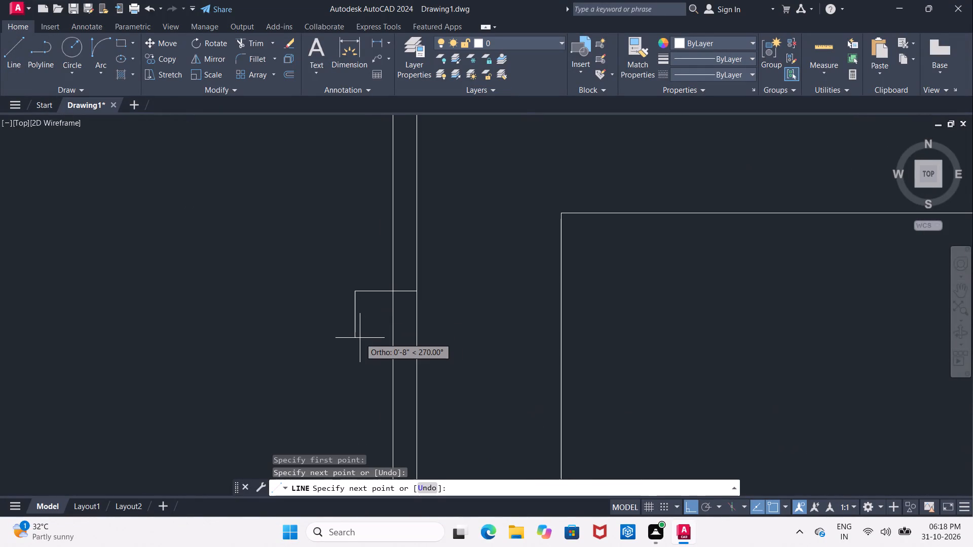
key(Escape)
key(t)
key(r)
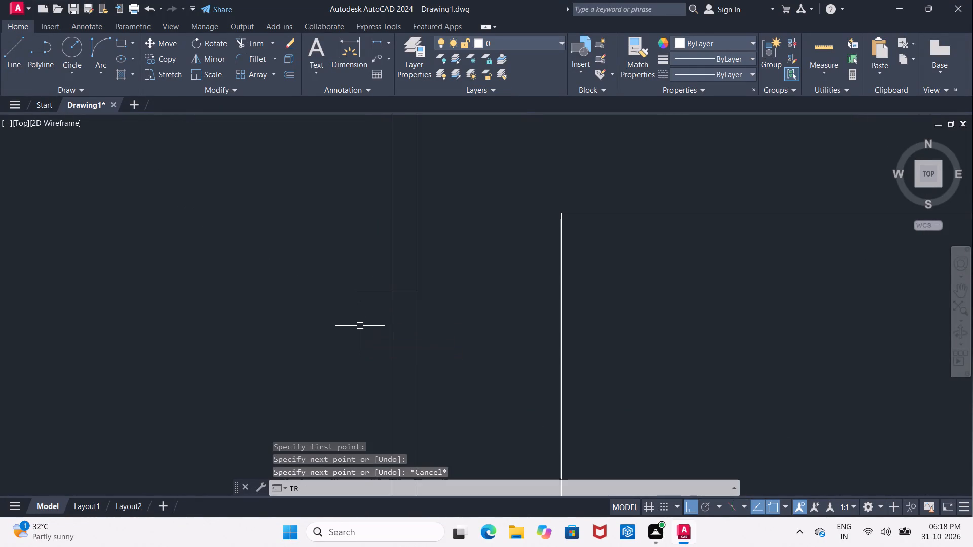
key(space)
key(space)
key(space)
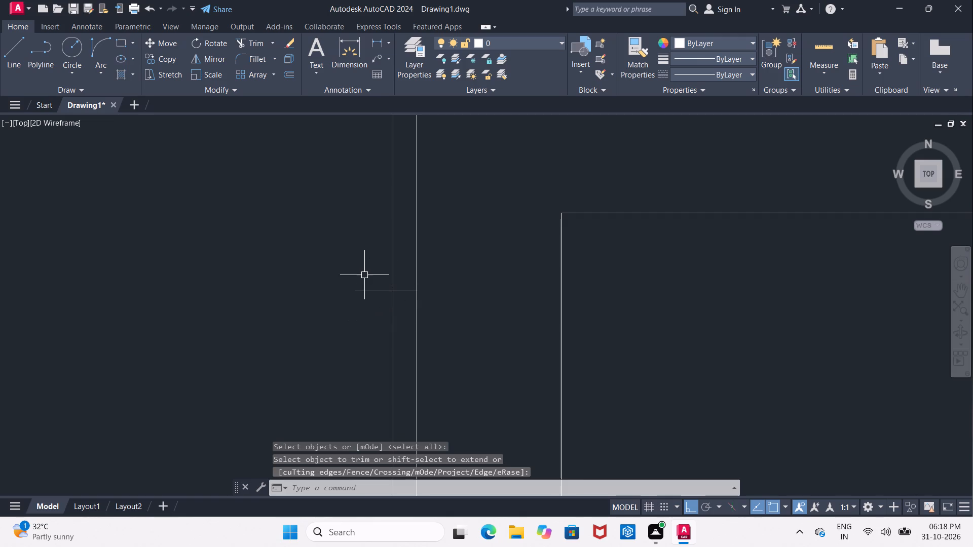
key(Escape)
Trim the part of the horizontal line beside the L-shaped counter that projects past the outer wall's outer face.
text(TR)
key(space)
key(space)
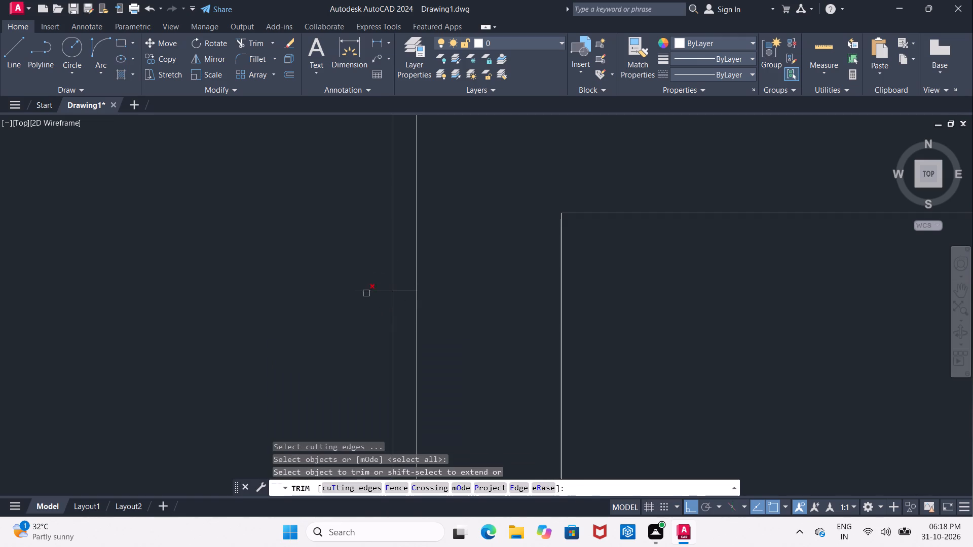
click(368, 294)
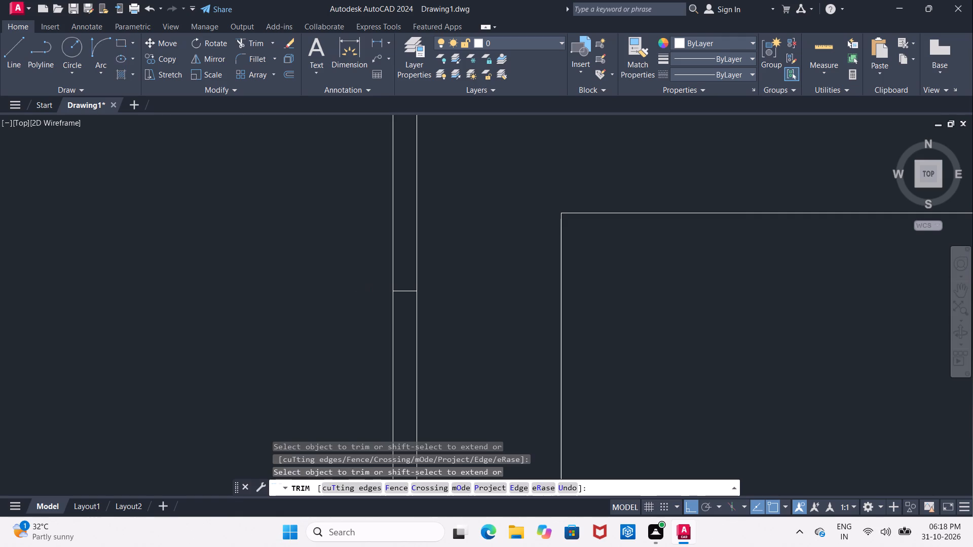
key(Escape)
Offset the short cross line in the outer wall 1'8" upward and downward as window ends, and erase the original middle line.
key(o)
key(Return)
text(1')
text(8")
key(Return)
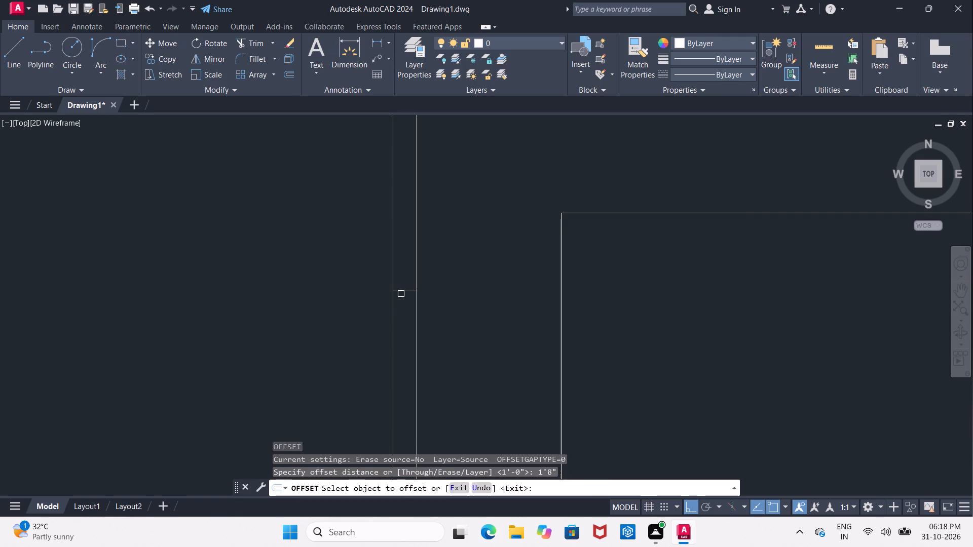
click(401, 292)
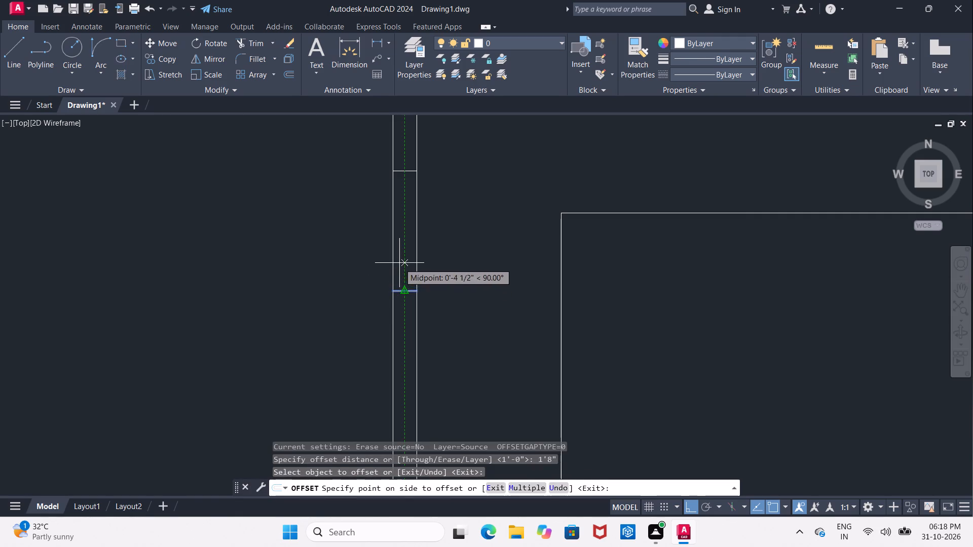
click(399, 263)
click(405, 290)
click(406, 322)
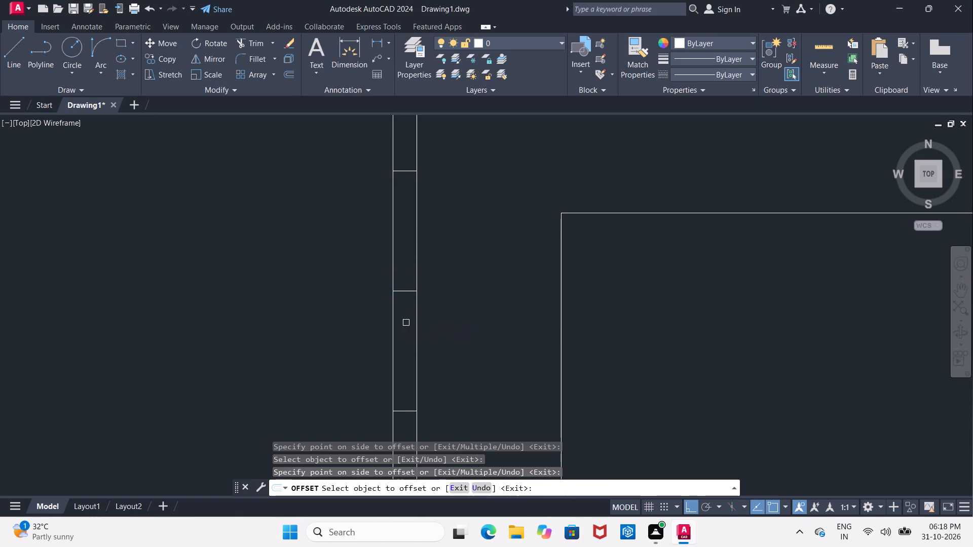
key(Escape)
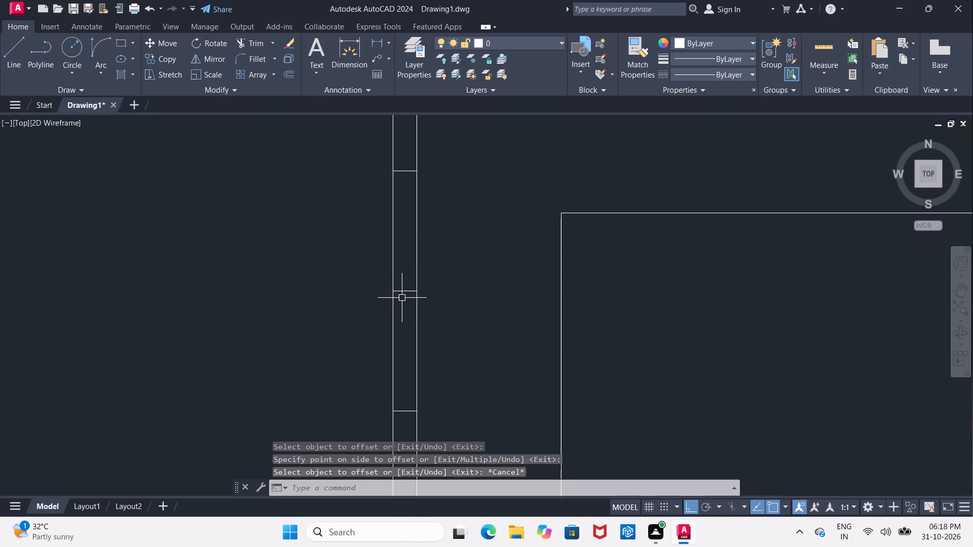
click(402, 293)
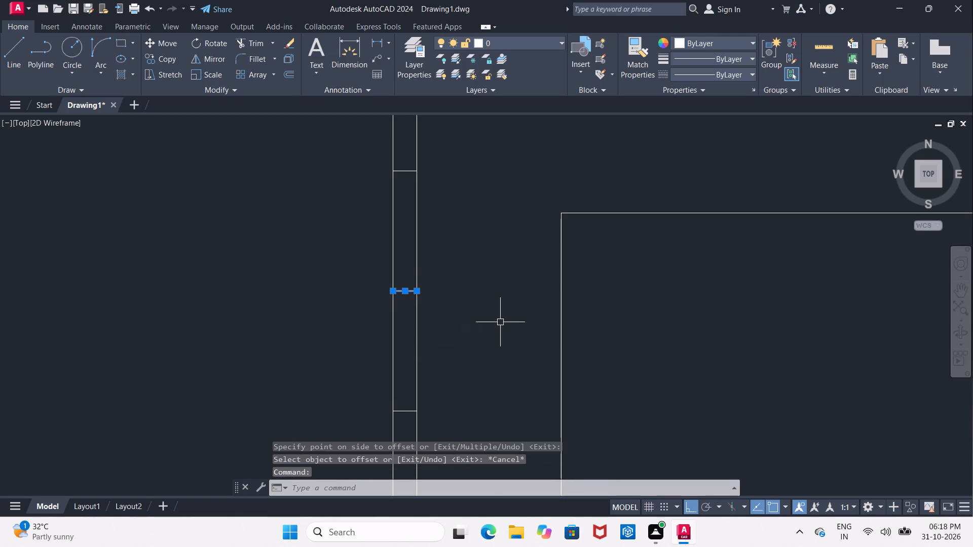
key(Delete)
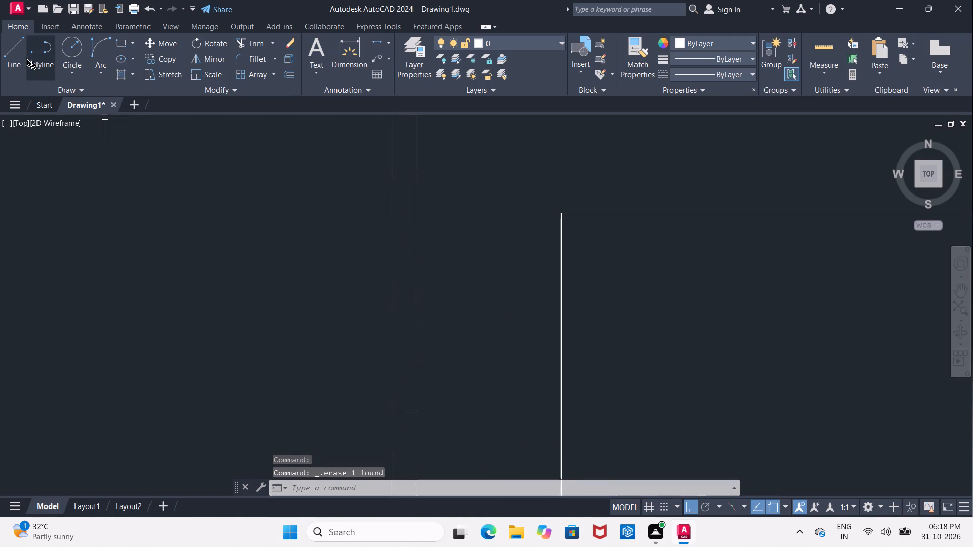
Draw the window's vertical centre line between the midpoints of the two end lines beside the L-shaped counter.
click(22, 55)
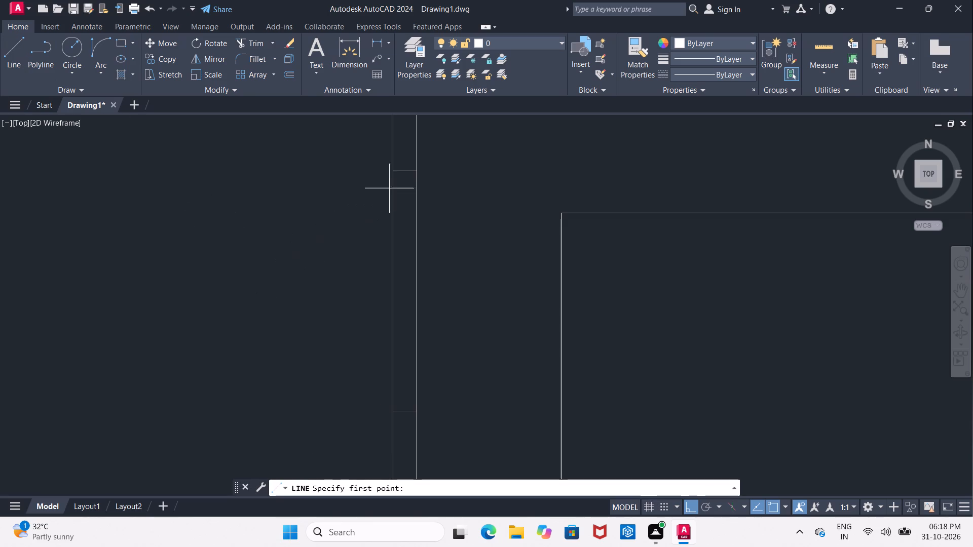
click(403, 173)
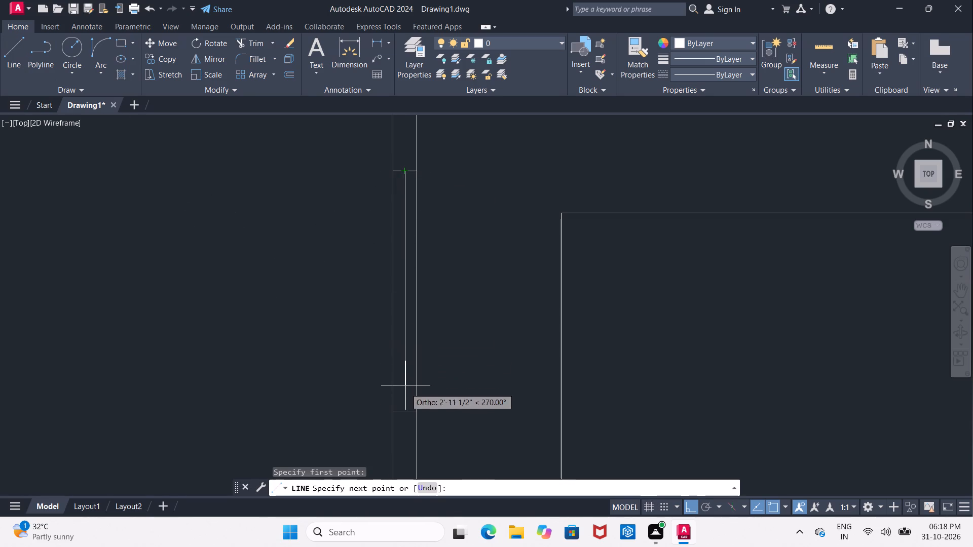
click(403, 410)
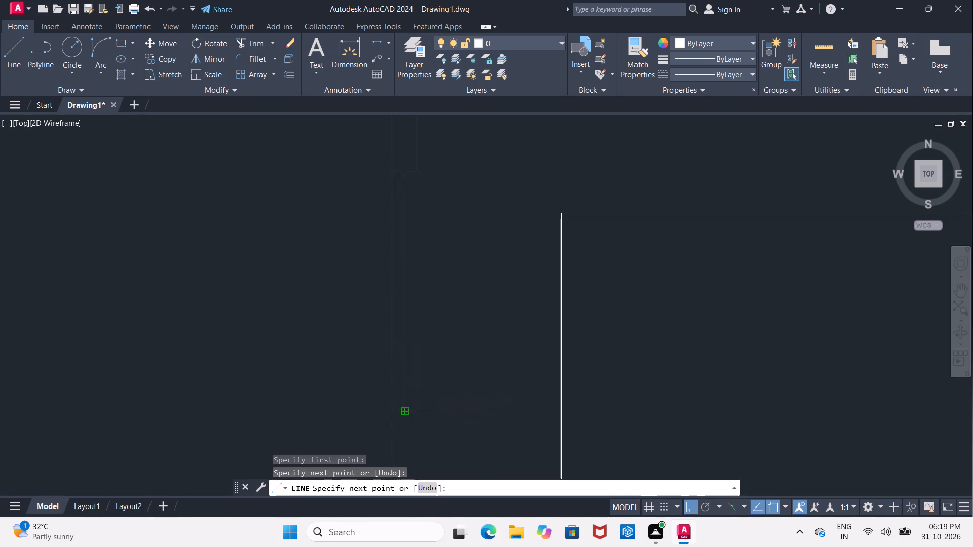
key(Escape)
Open the left outer wall's junction with the small room's upper wall by trimming both crossing lines and the inner-face segment.
scroll(403, 406, down, 2)
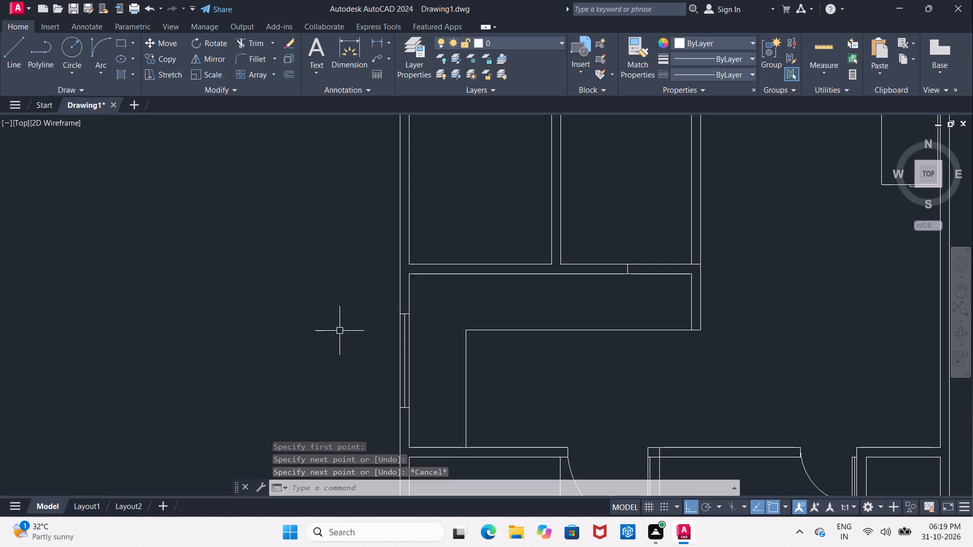
middle_drag(346, 309, 281, 377)
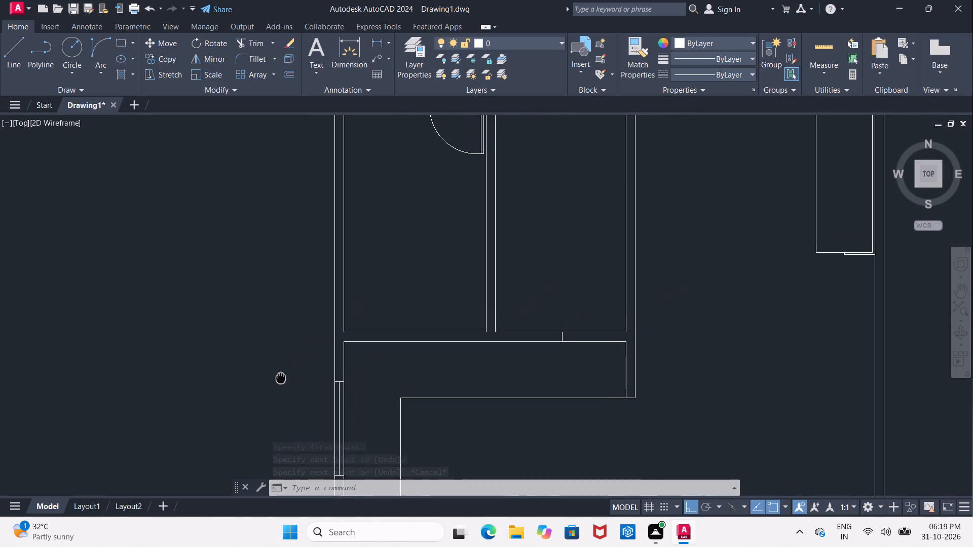
middle_drag(281, 377, 271, 392)
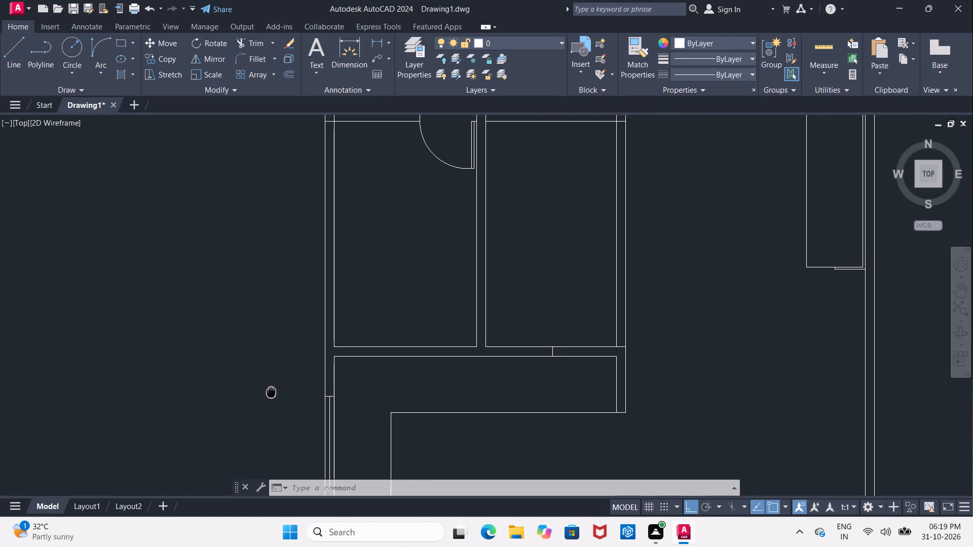
middle_drag(271, 392, 271, 393)
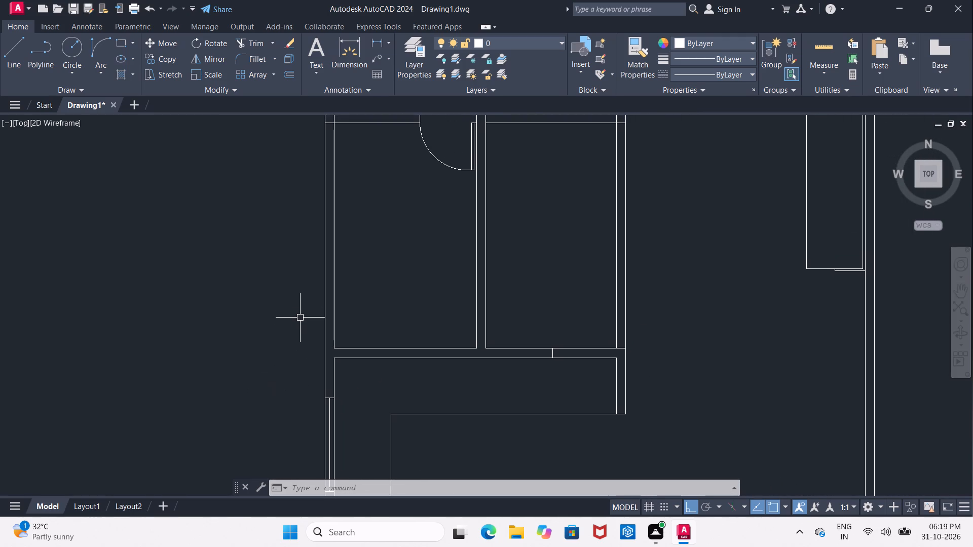
middle_drag(295, 339, 283, 392)
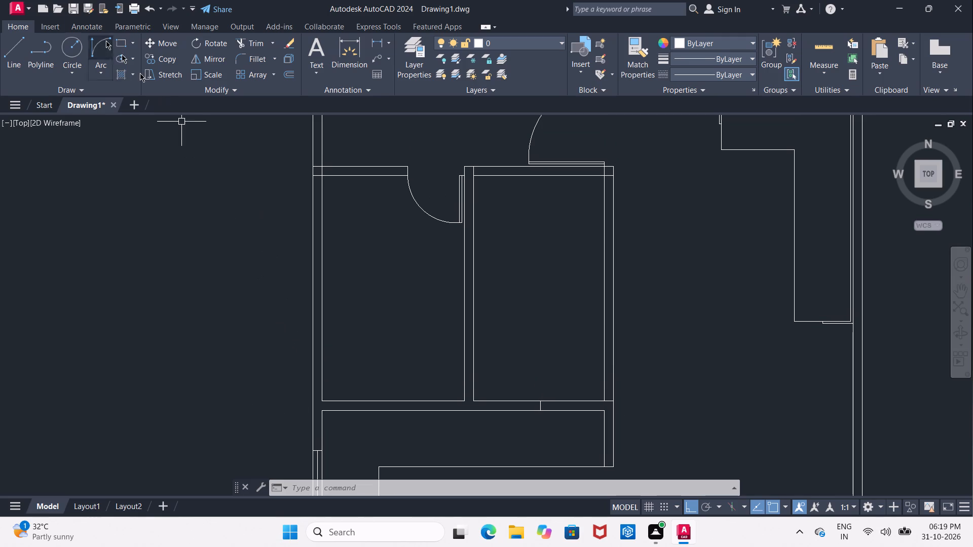
text(TR)
key(space)
key(space)
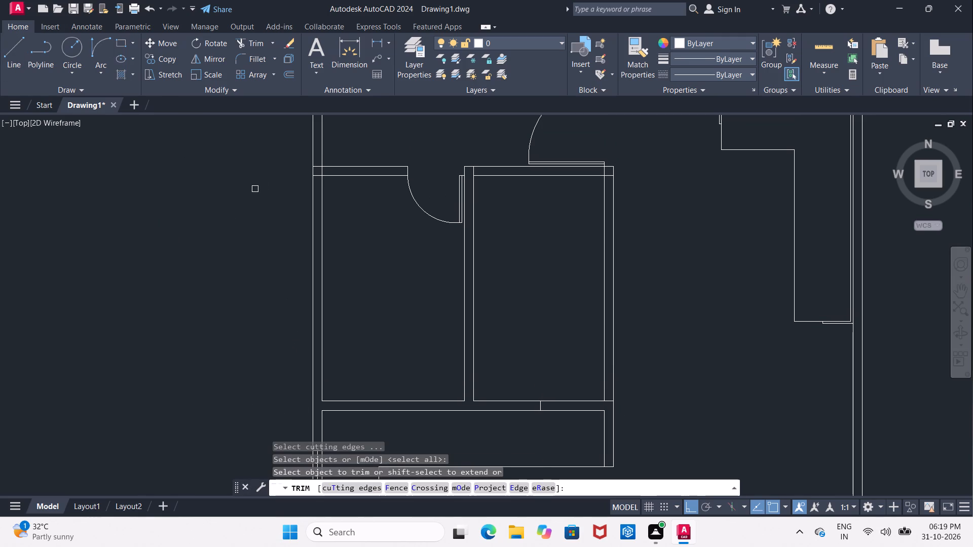
scroll(317, 166, up, 2)
click(317, 166)
click(315, 193)
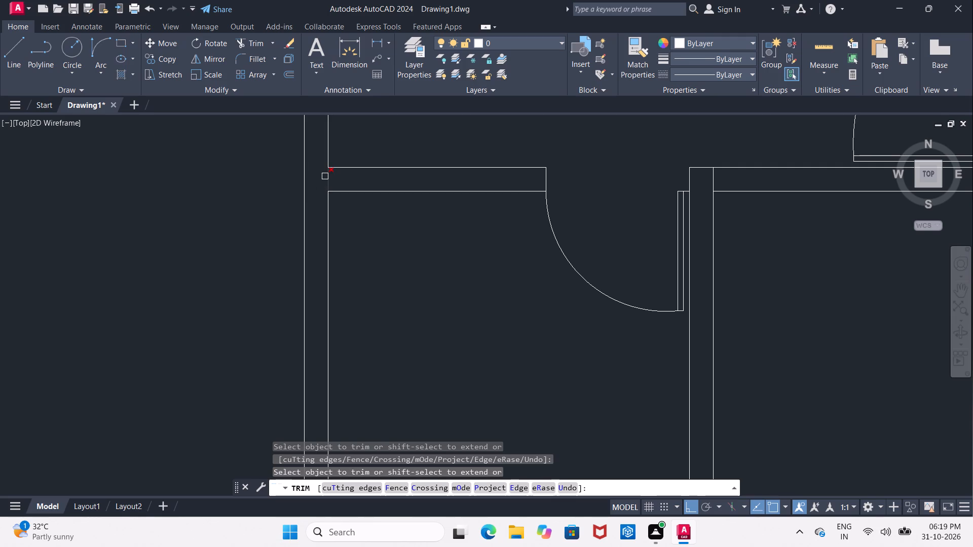
click(325, 176)
scroll(285, 168, down, 3)
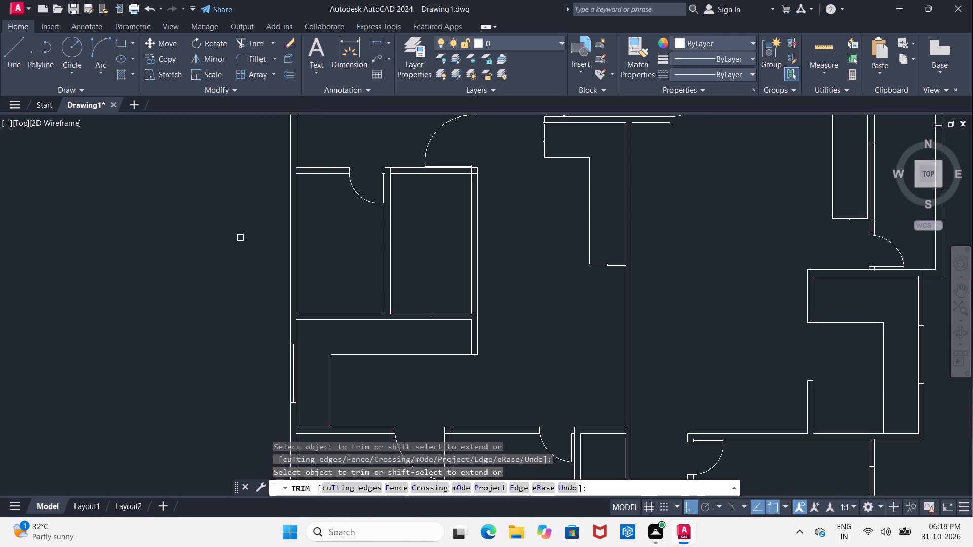
key(Escape)
In the small room above the counter, draw a horizontal line from the left outer wall's inner-face midpoint outward past its outer face.
click(14, 53)
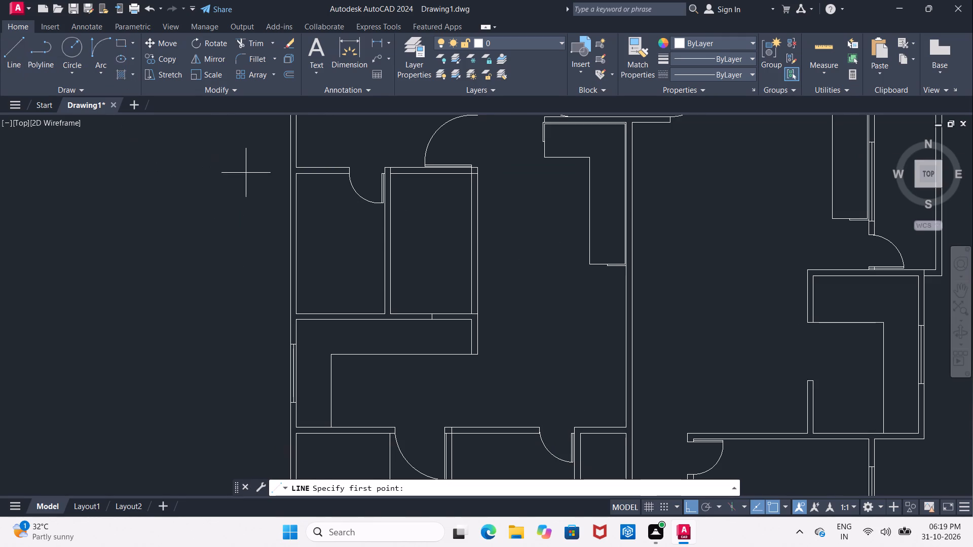
scroll(298, 179, up, 2)
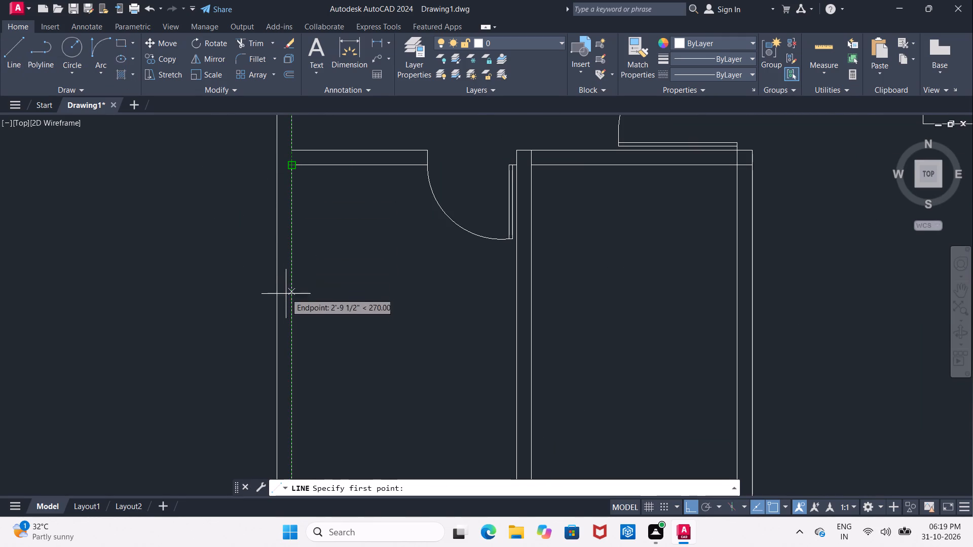
click(289, 347)
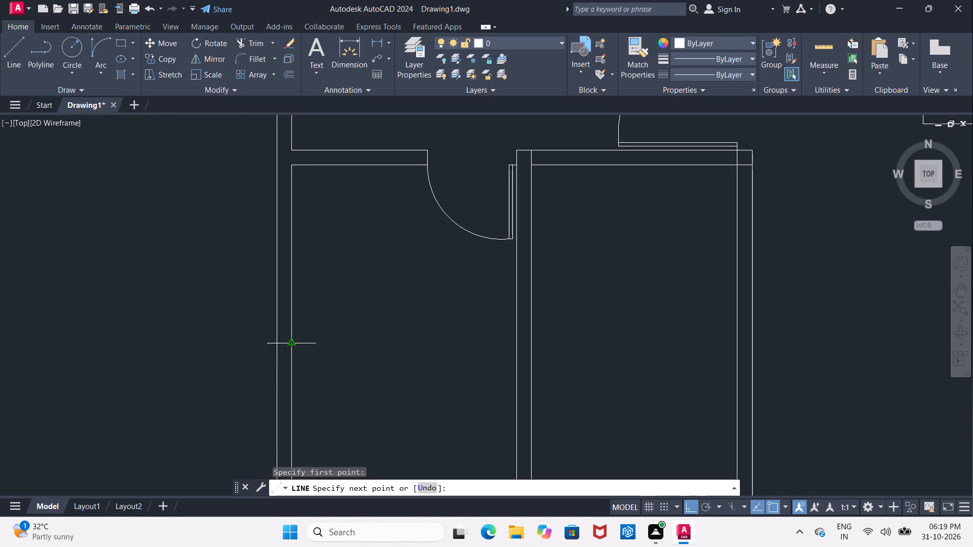
middle_drag(251, 350, 248, 241)
scroll(248, 241, up, 2)
click(293, 227)
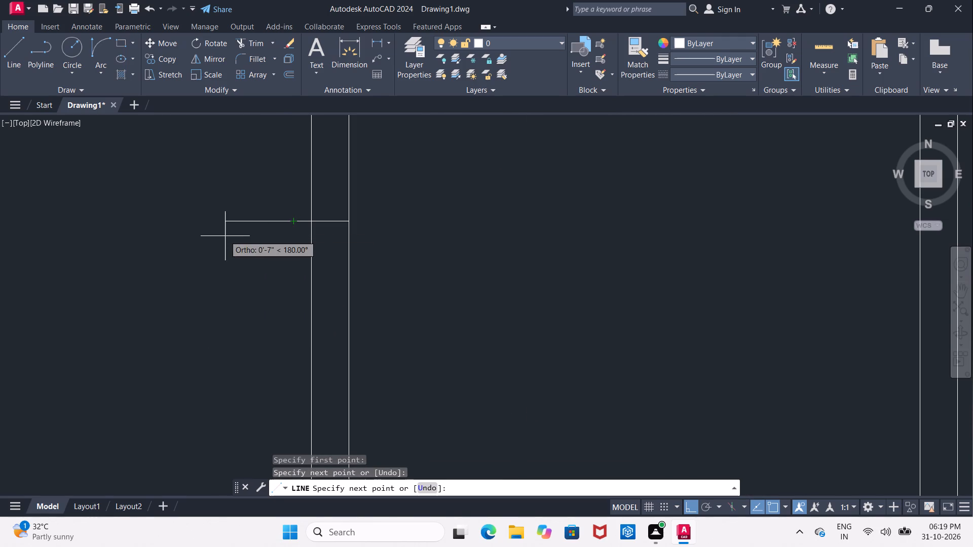
key(Escape)
Trim the part of the small room's new horizontal line that projects beyond the outer wall's outer face.
text(TR)
key(space)
key(space)
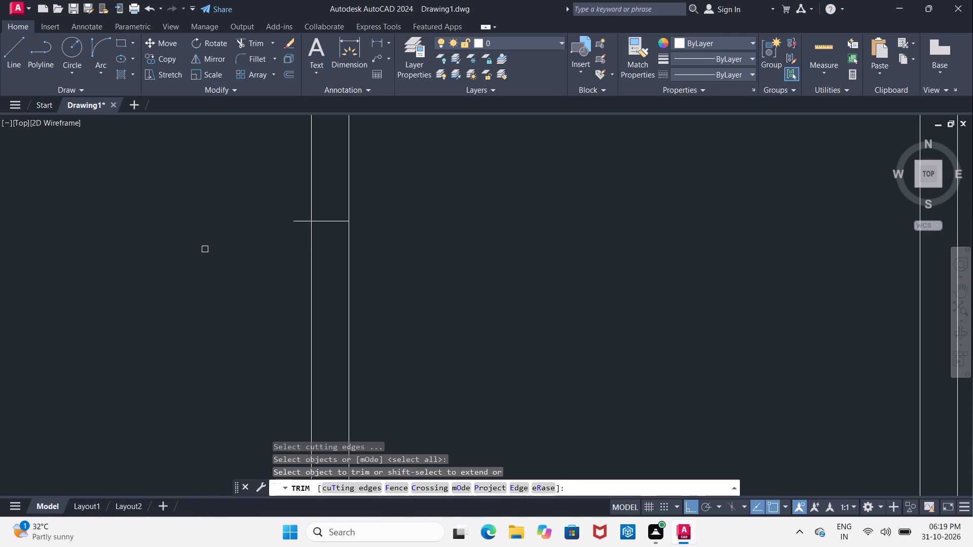
click(294, 224)
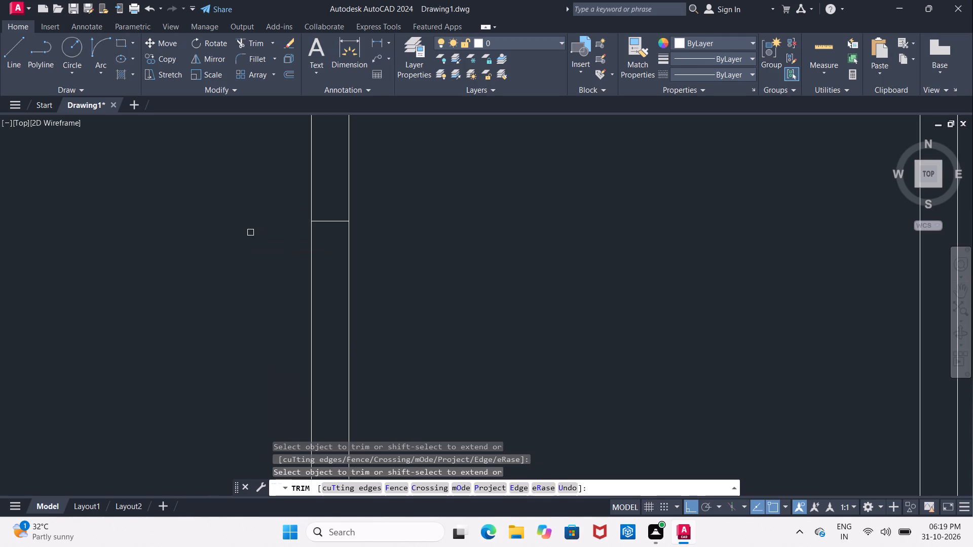
key(Escape)
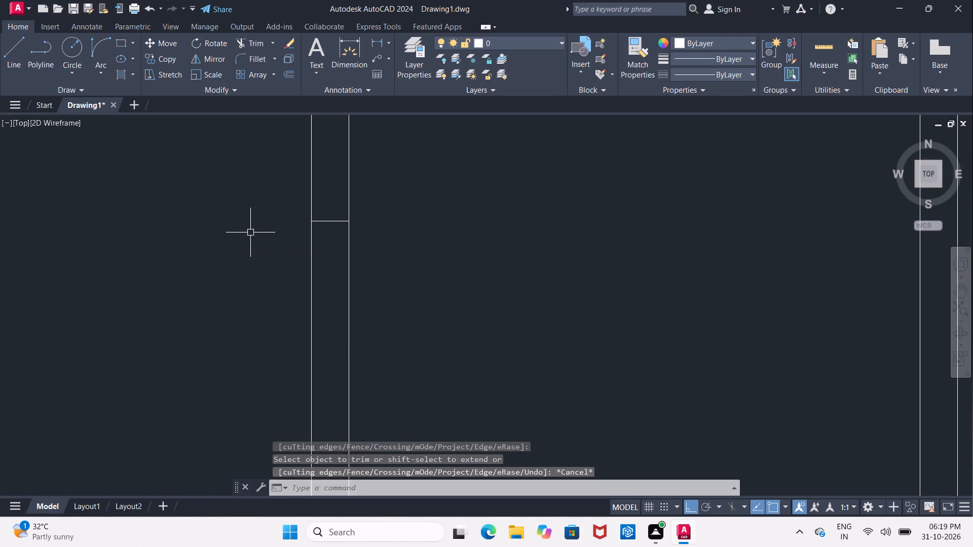
Offset the small room's cross line 1' upward and downward within the outer wall, and erase the original middle line.
key(o)
key(Return)
text(1')
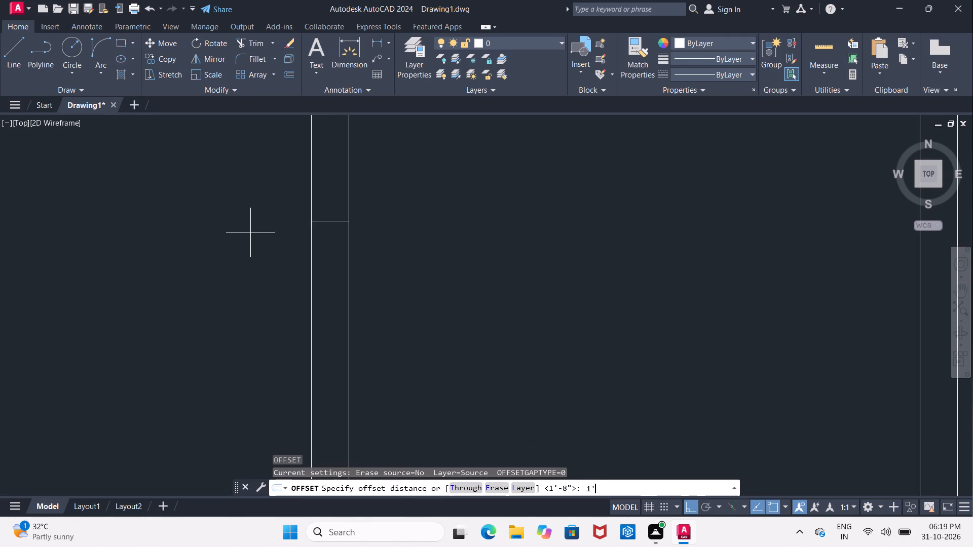
key(Return)
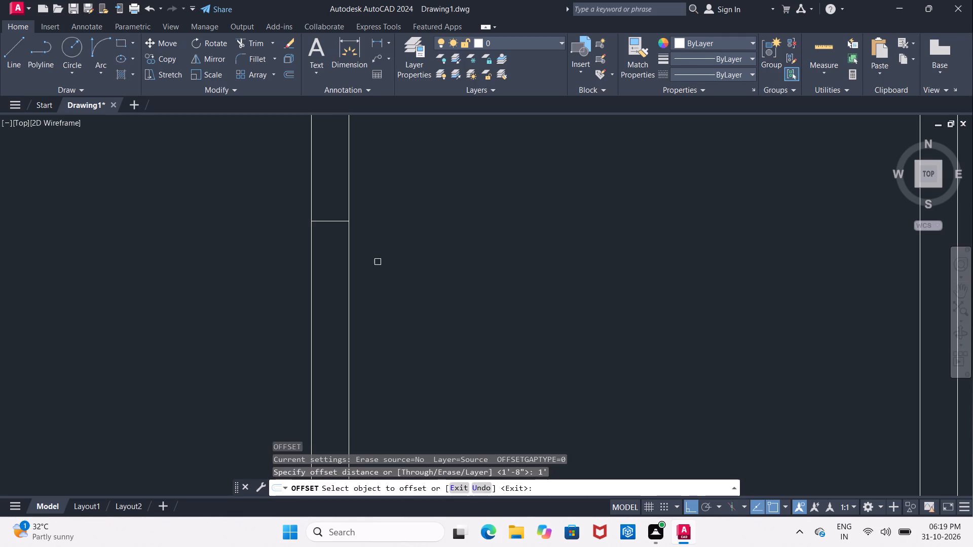
click(332, 219)
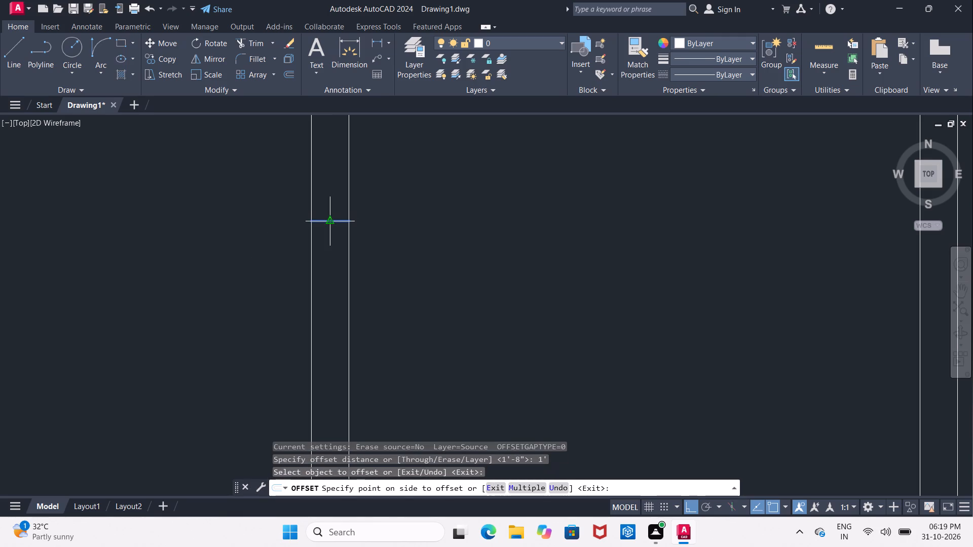
click(326, 195)
click(318, 223)
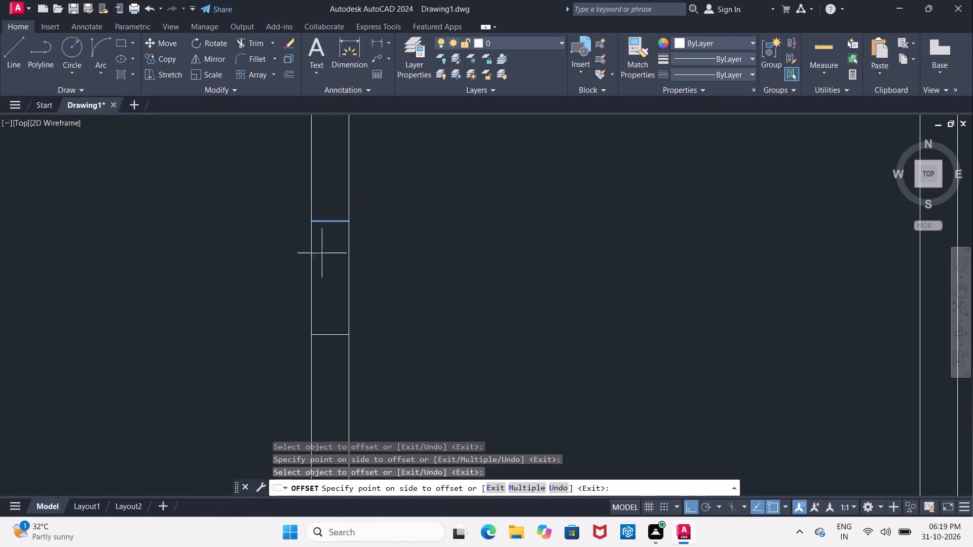
click(320, 266)
key(Escape)
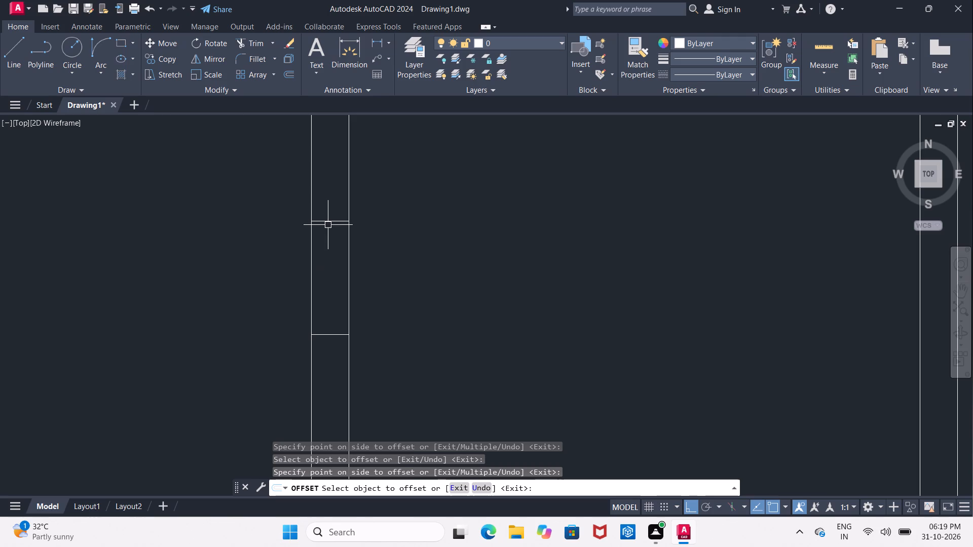
click(328, 225)
click(329, 223)
click(329, 221)
key(Delete)
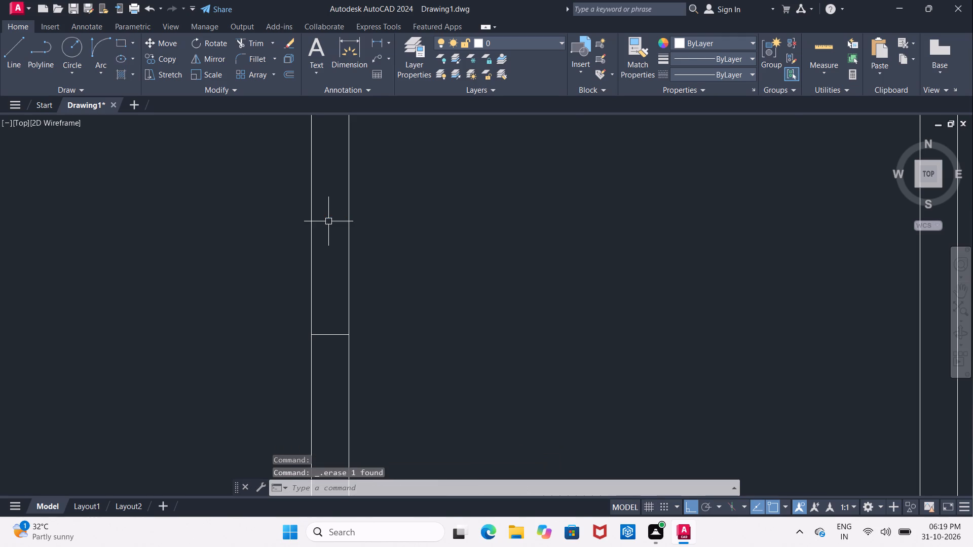
Draw the window's vertical centre line in the small room's left outer wall, joining the midpoints of its two cross lines.
scroll(328, 221, down, 2)
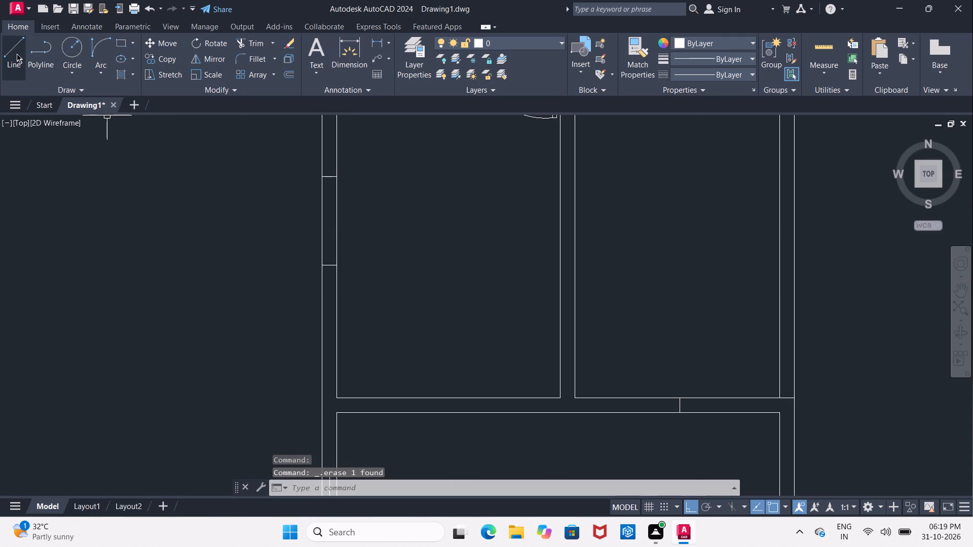
click(17, 54)
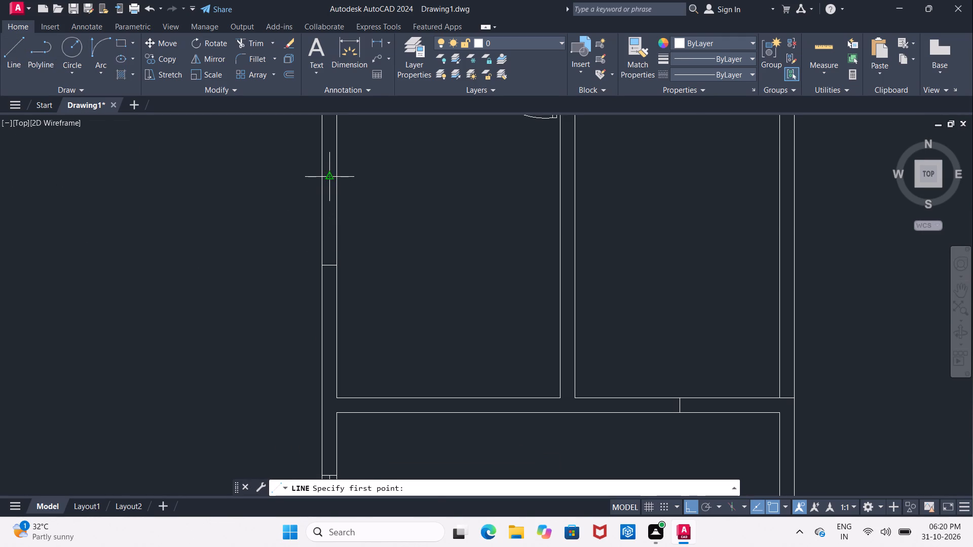
click(329, 179)
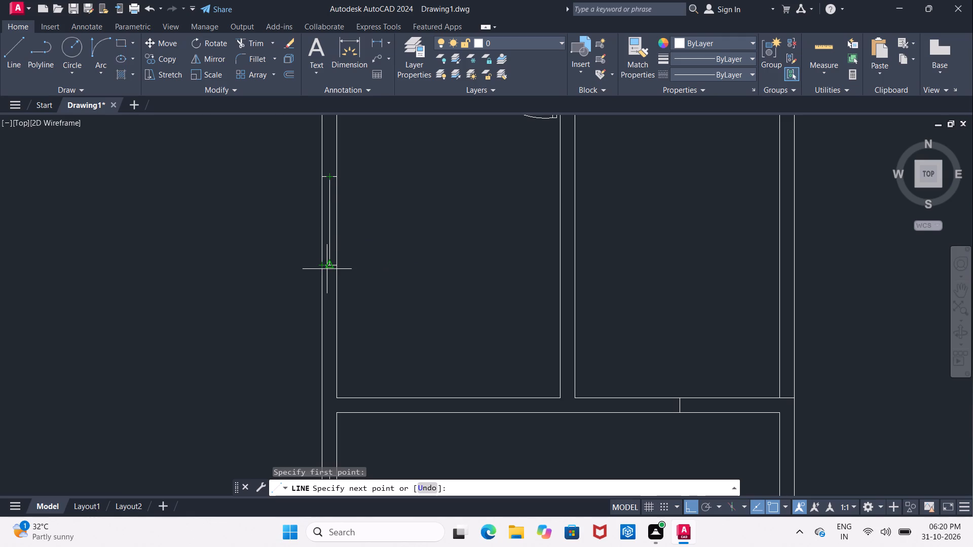
click(327, 269)
key(Escape)
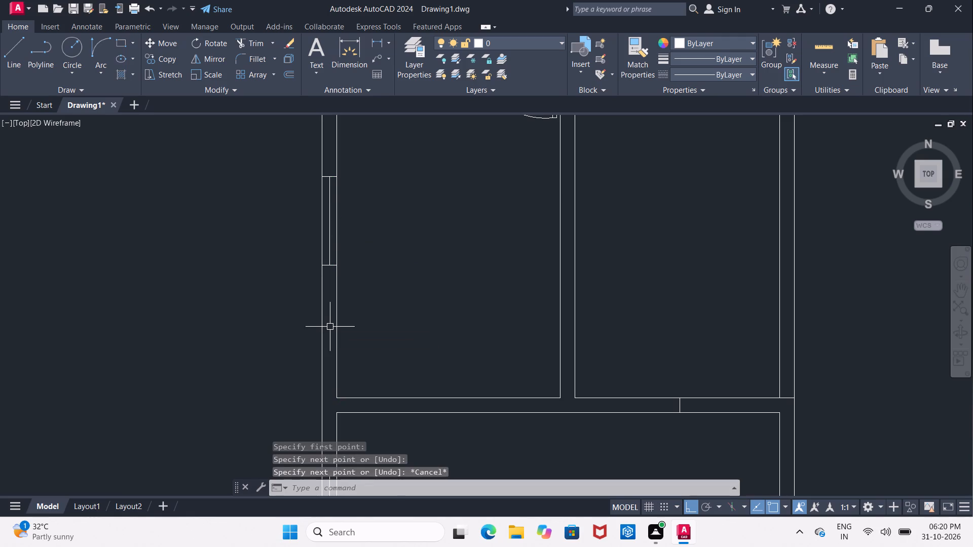
Open the left outer wall's junction above the room beside the lift by trimming both crossing lines and the inner-face segment.
scroll(330, 327, down, 2)
middle_drag(317, 227, 311, 297)
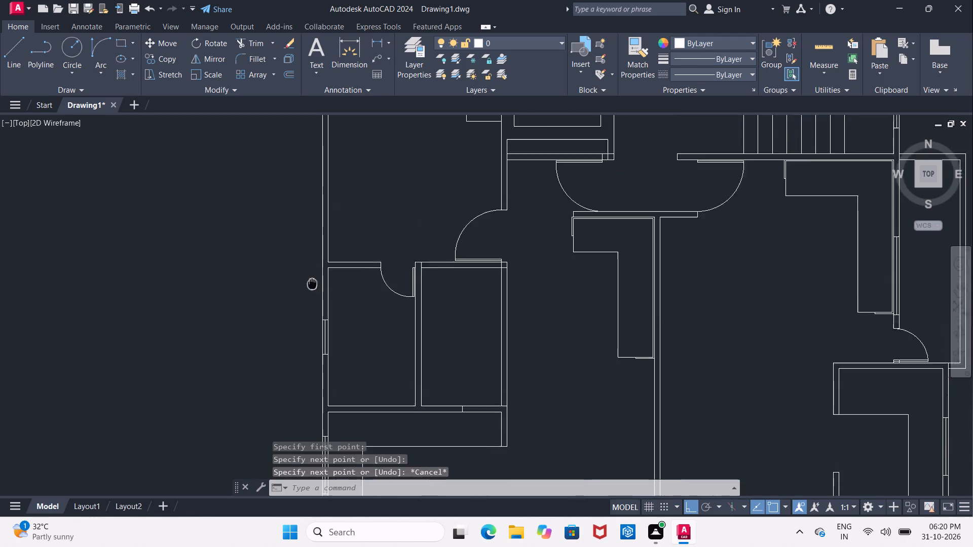
middle_drag(311, 297, 308, 338)
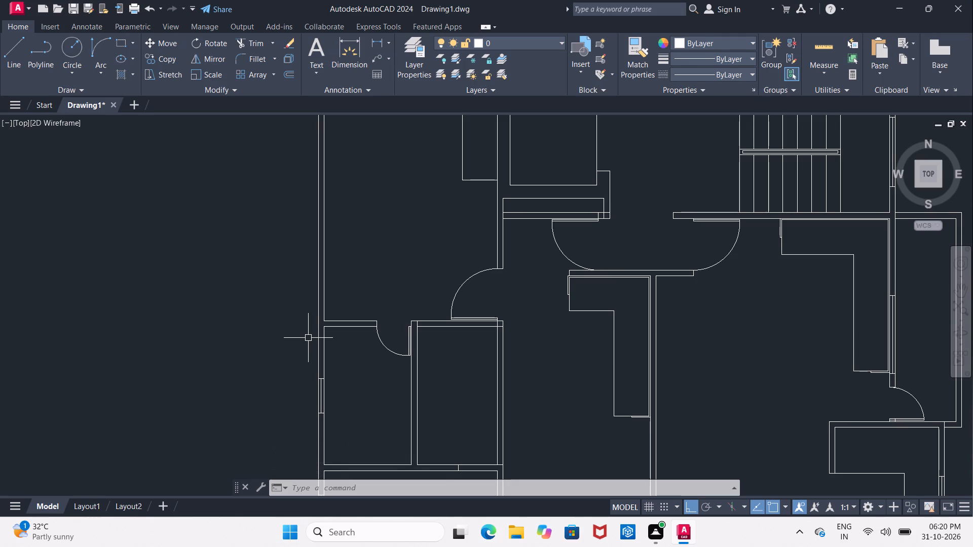
scroll(308, 339, down, 3)
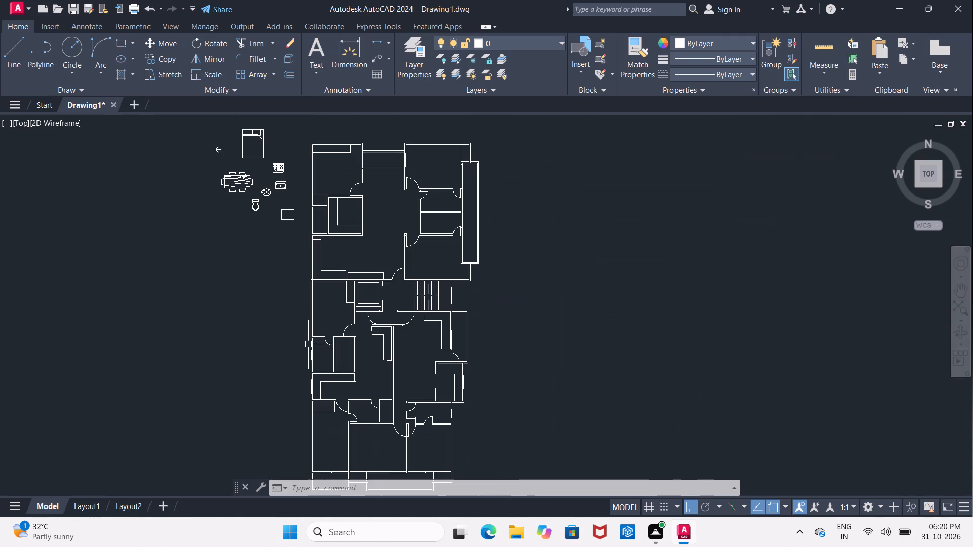
scroll(283, 301, up, 1)
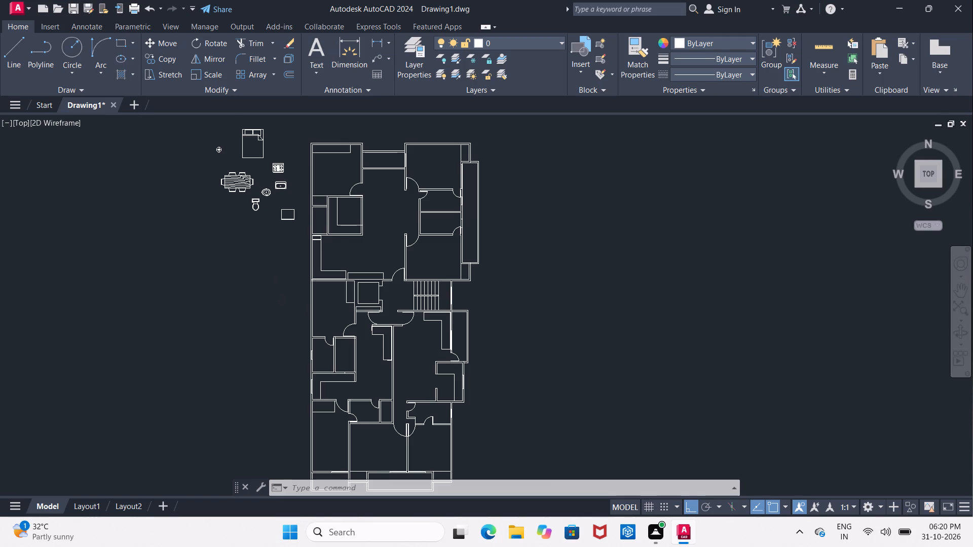
key(Escape)
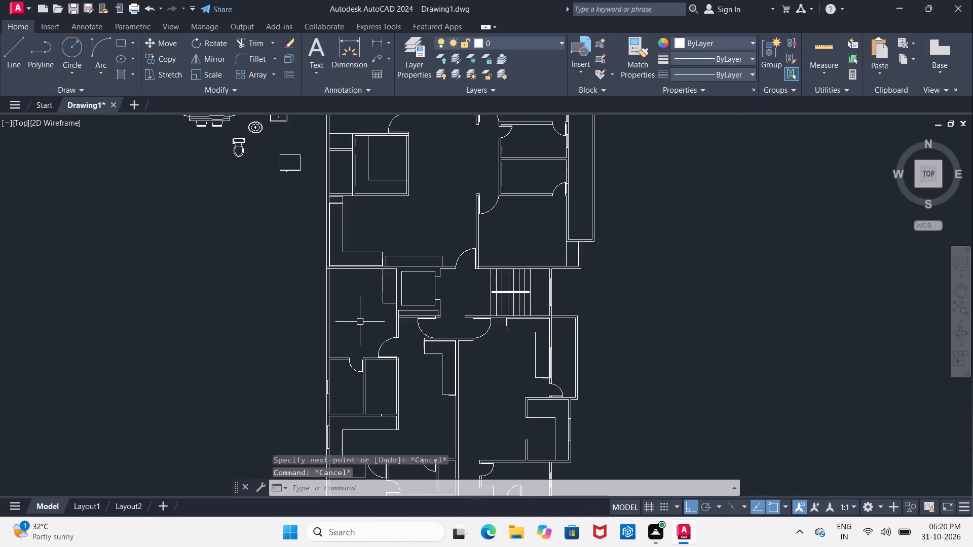
scroll(352, 327, up, 2)
middle_drag(292, 191, 289, 275)
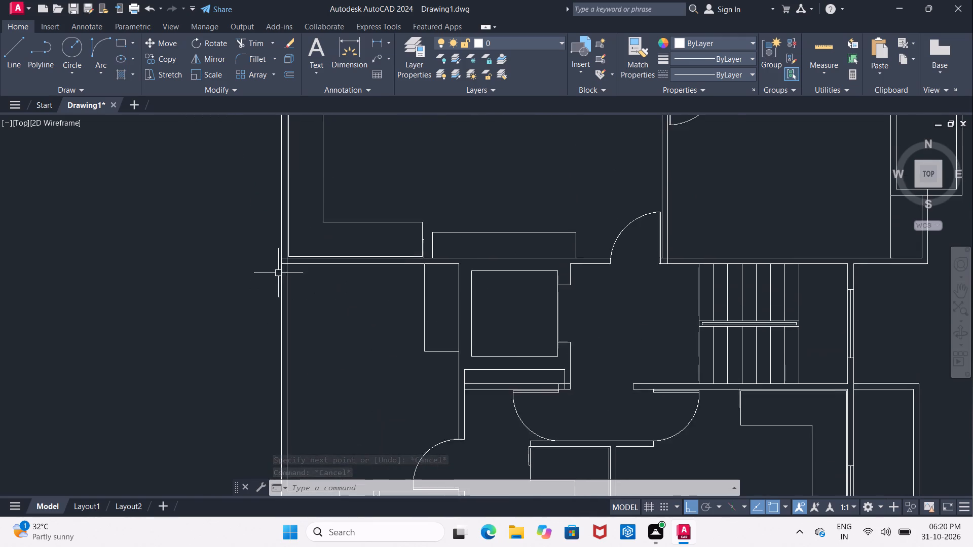
scroll(249, 279, up, 2)
text(TR)
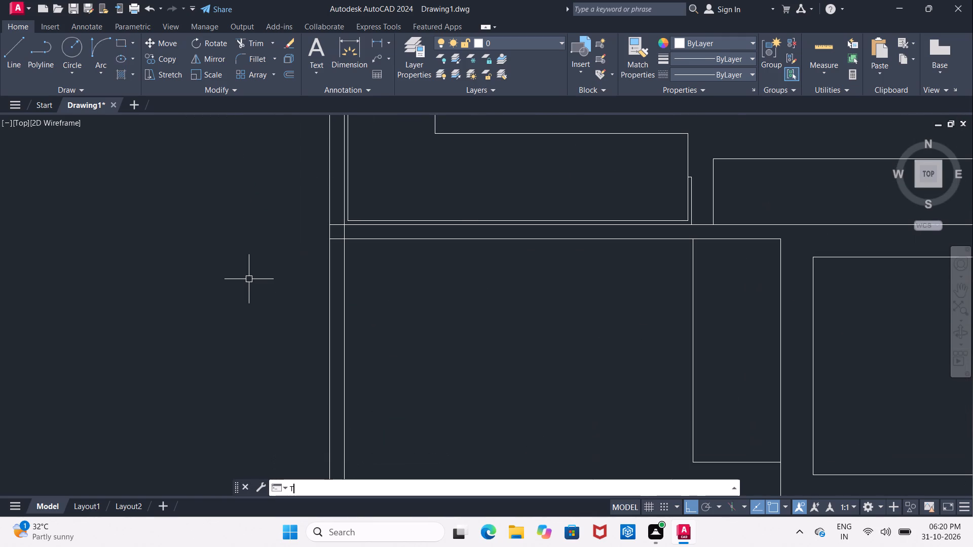
key(space)
key(space)
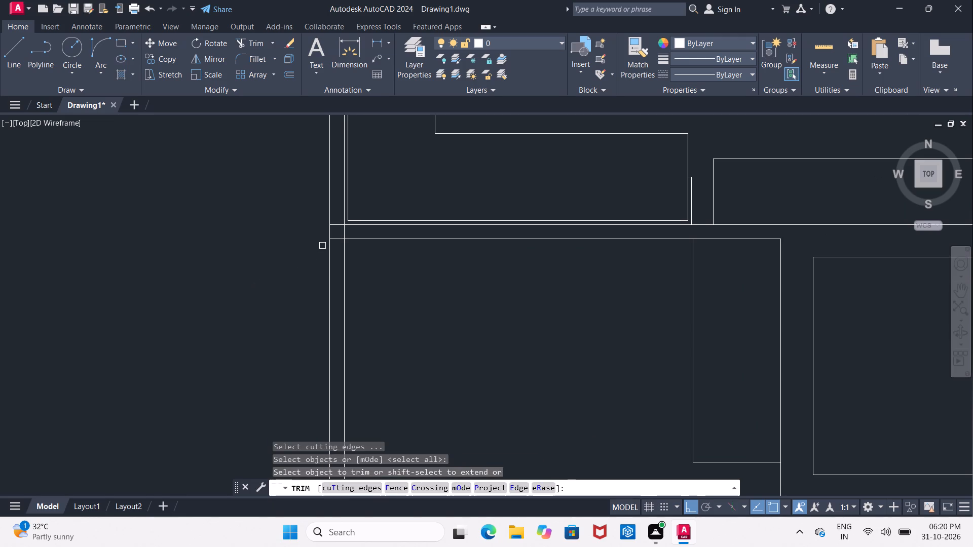
click(336, 239)
click(341, 223)
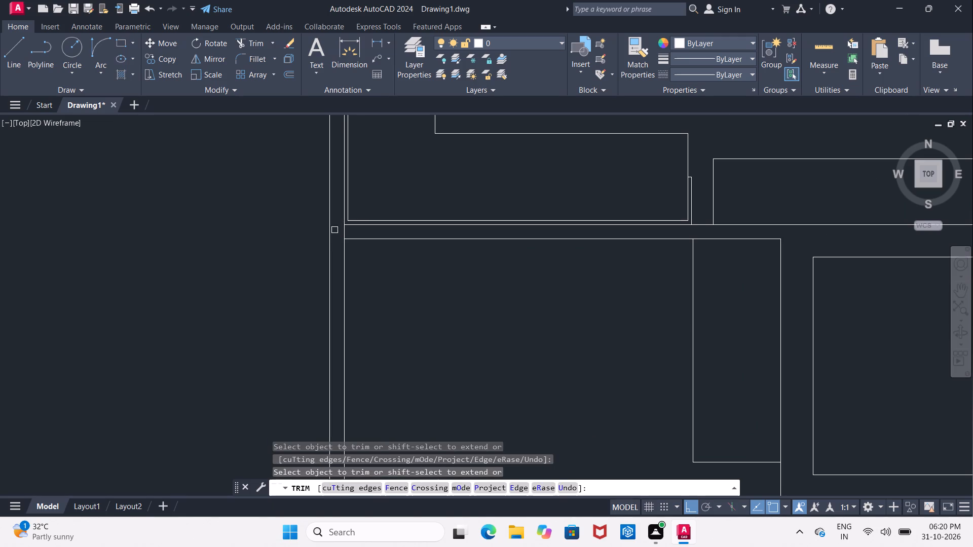
click(343, 232)
key(Escape)
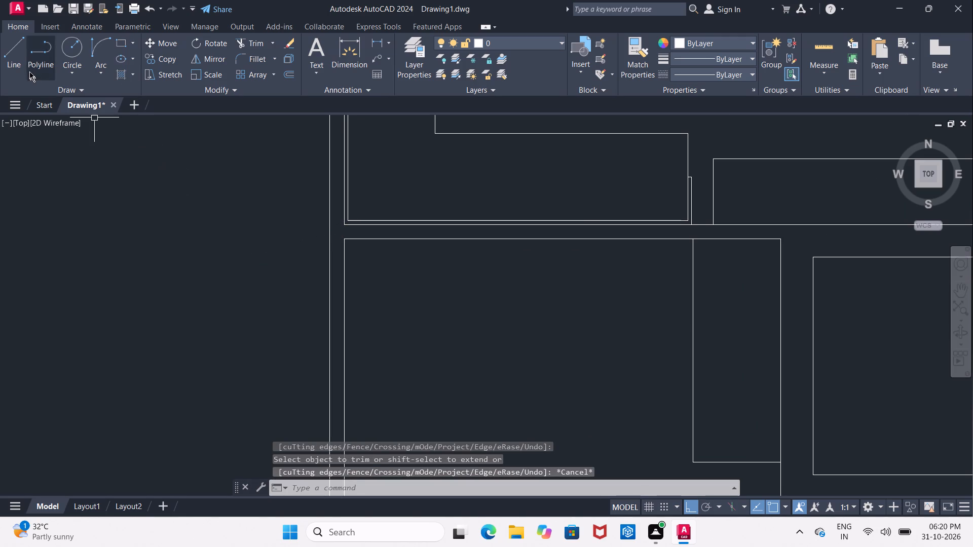
In the room beside the lift, draw a horizontal line from the left outer wall's inner-face midpoint outward past its outer face.
click(24, 67)
scroll(204, 233, down, 1)
middle_drag(203, 210, 201, 152)
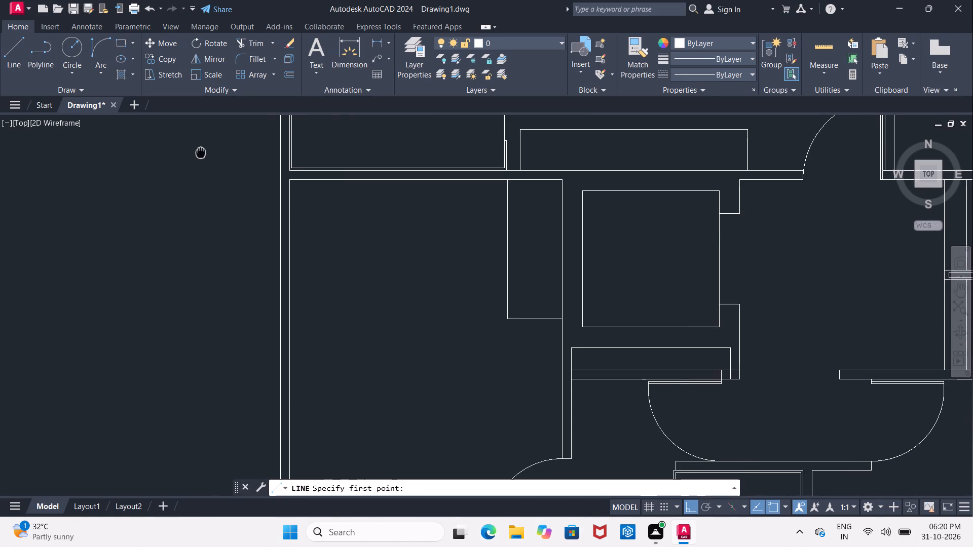
middle_drag(201, 152, 201, 143)
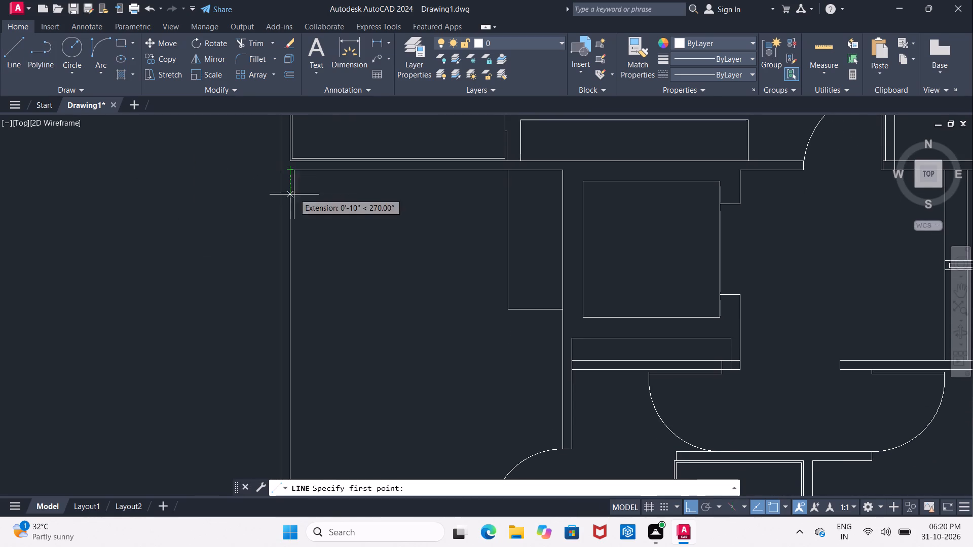
click(290, 352)
click(256, 351)
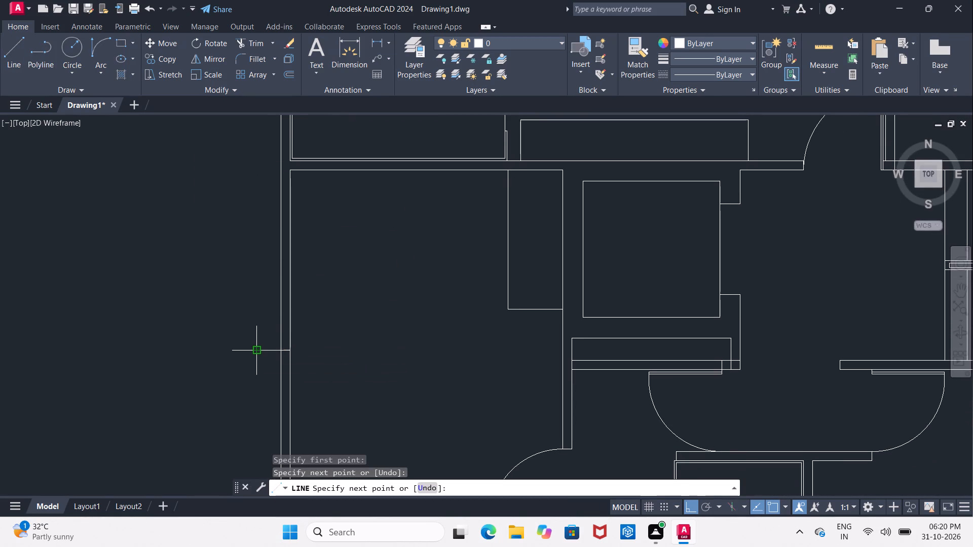
key(Escape)
Trim the part of the new horizontal line that projects beyond the left outer wall's outer face.
text(TR)
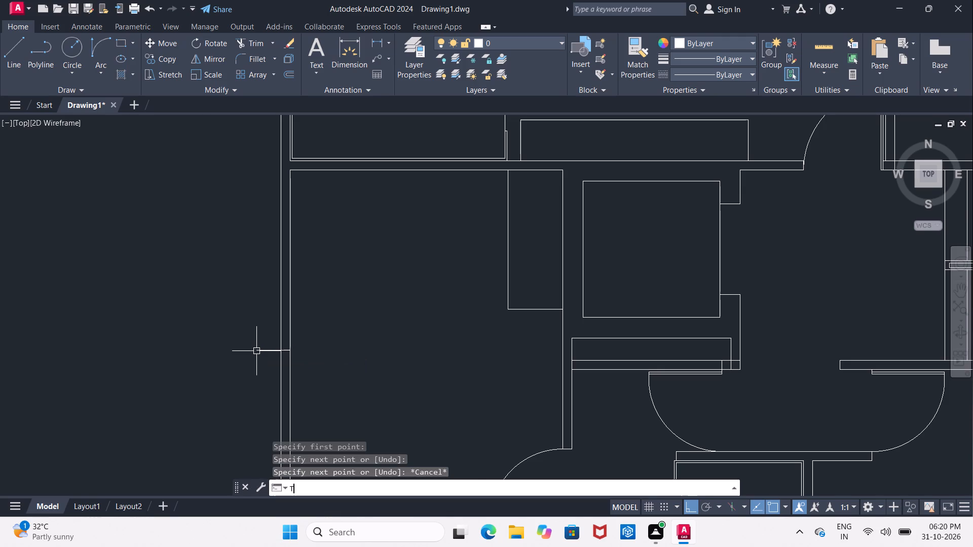
key(space)
key(space)
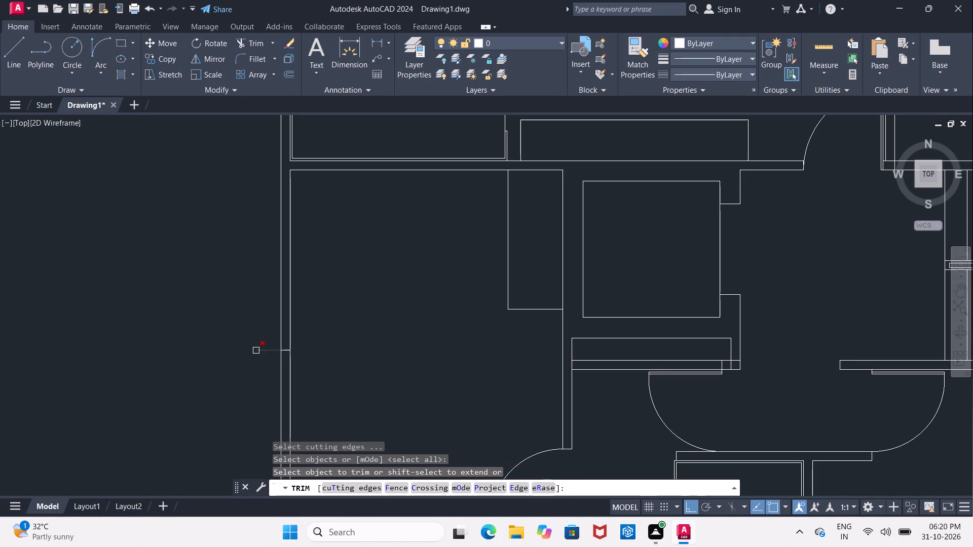
click(256, 350)
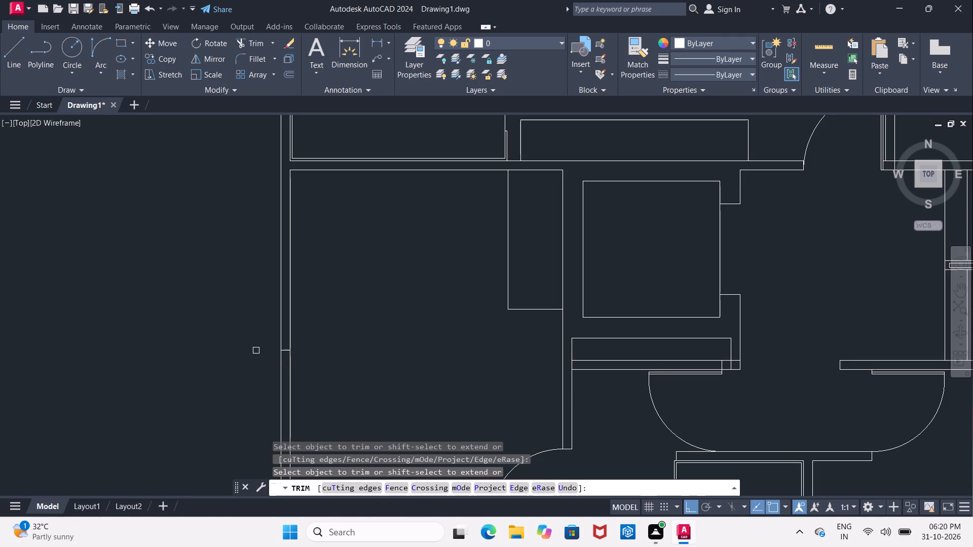
key(Escape)
Offset the cross line beside the lift room 2' upward and downward within the outer wall, and erase the original middle line.
key(o)
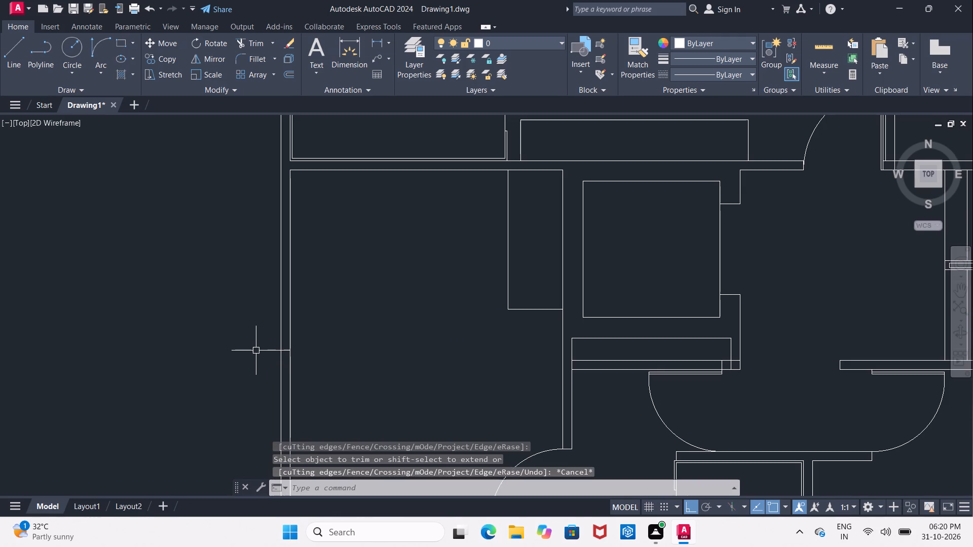
key(Return)
text(2')
key(Return)
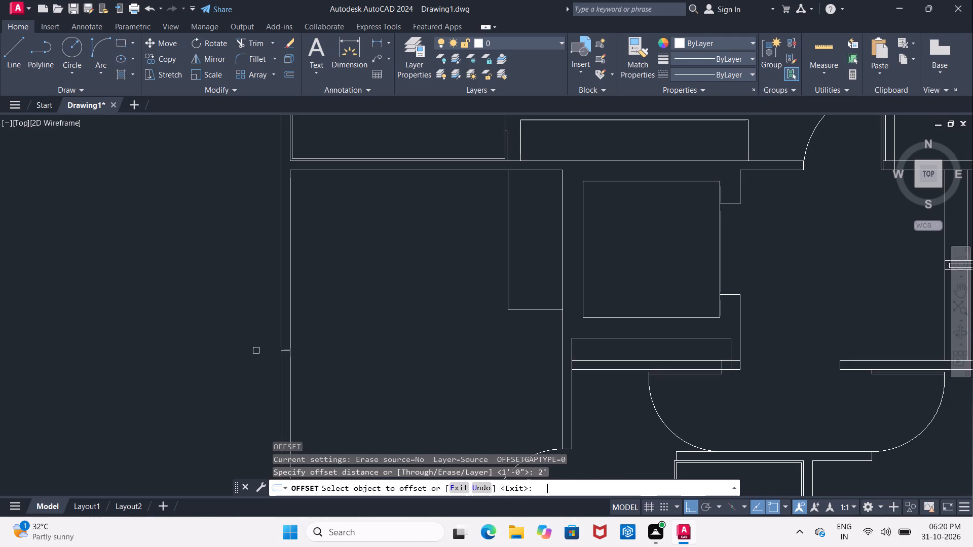
scroll(276, 358, up, 1)
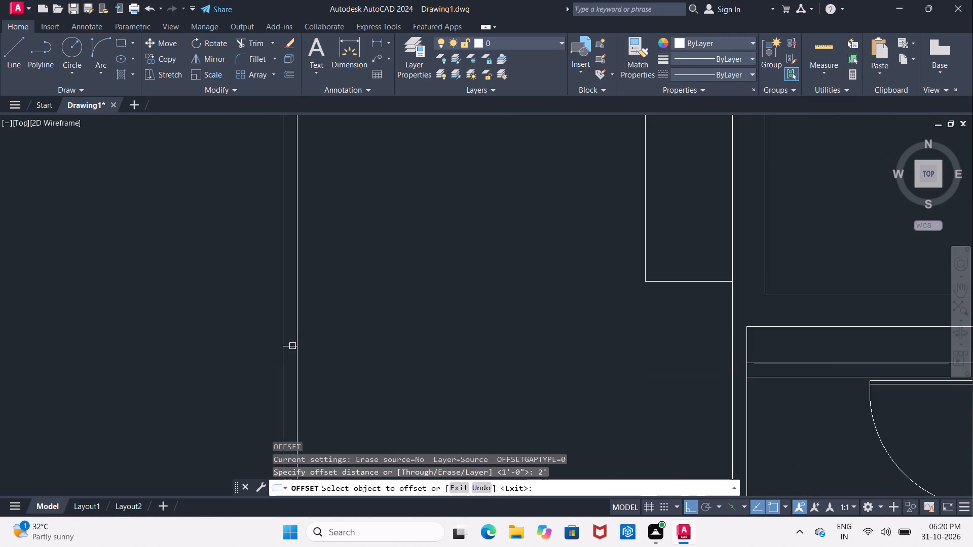
click(292, 346)
click(289, 318)
click(290, 346)
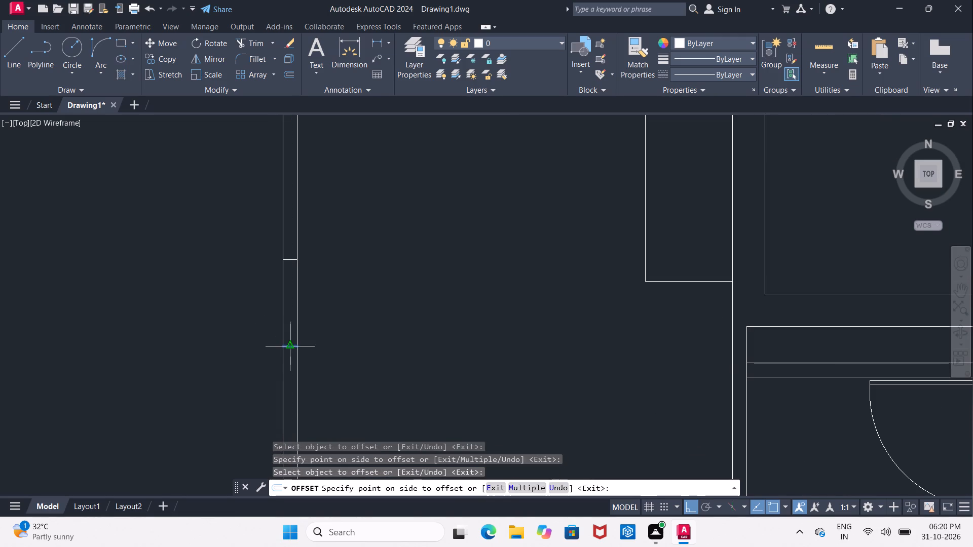
click(291, 382)
key(Escape)
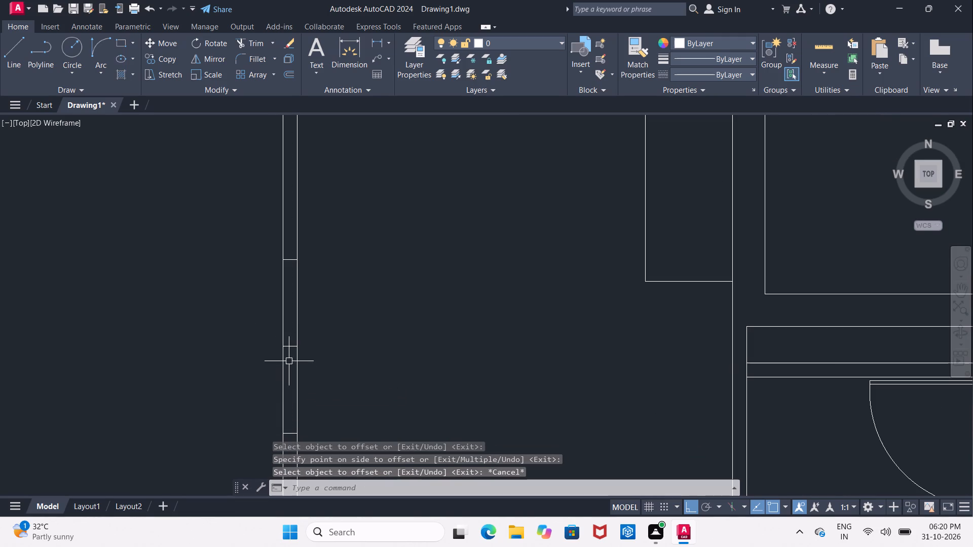
click(287, 346)
key(Delete)
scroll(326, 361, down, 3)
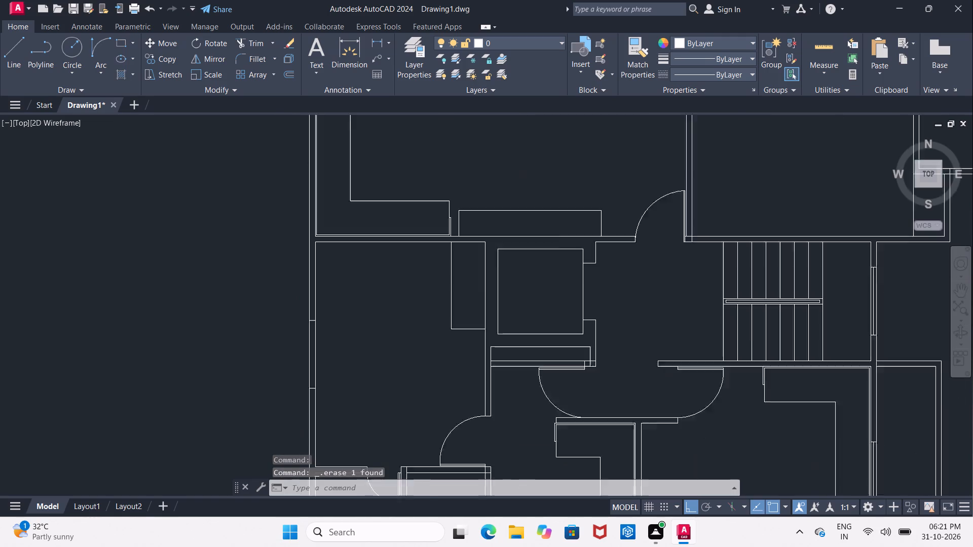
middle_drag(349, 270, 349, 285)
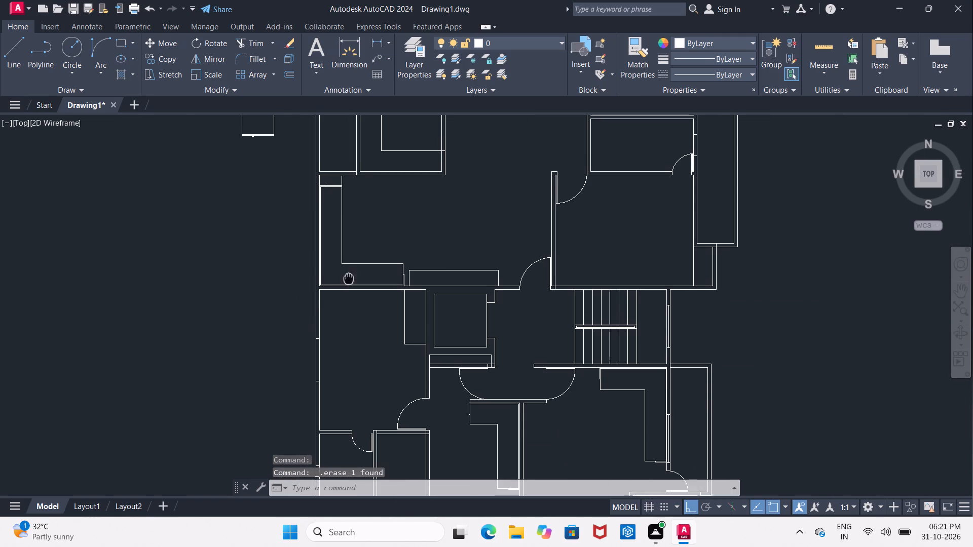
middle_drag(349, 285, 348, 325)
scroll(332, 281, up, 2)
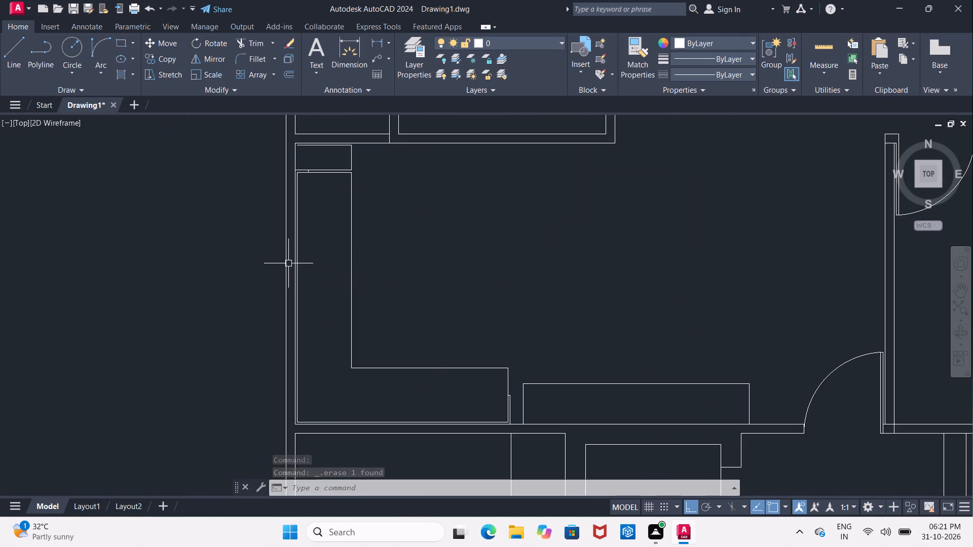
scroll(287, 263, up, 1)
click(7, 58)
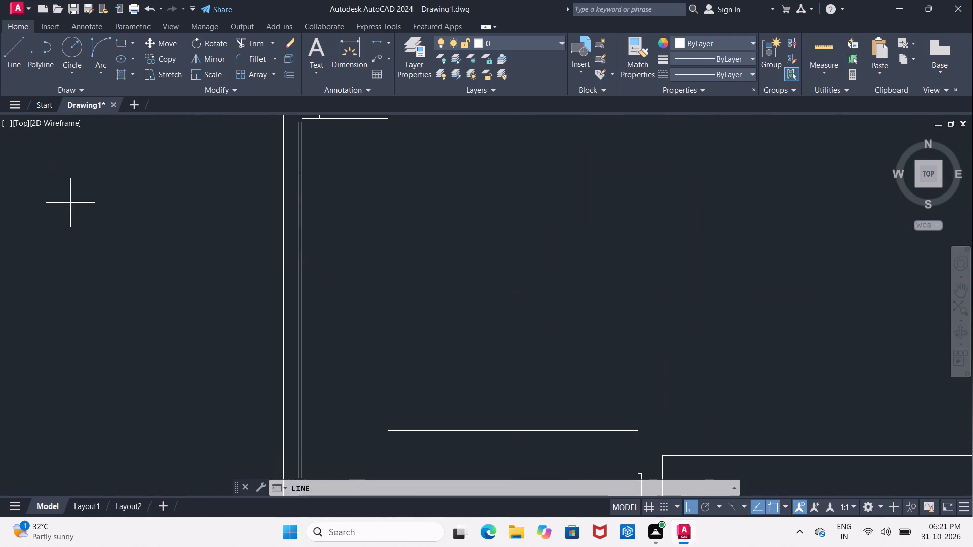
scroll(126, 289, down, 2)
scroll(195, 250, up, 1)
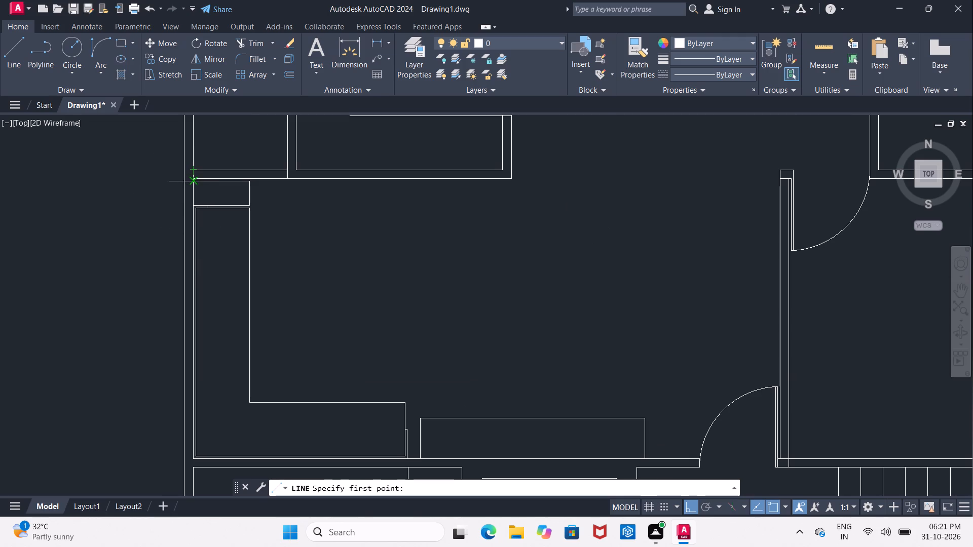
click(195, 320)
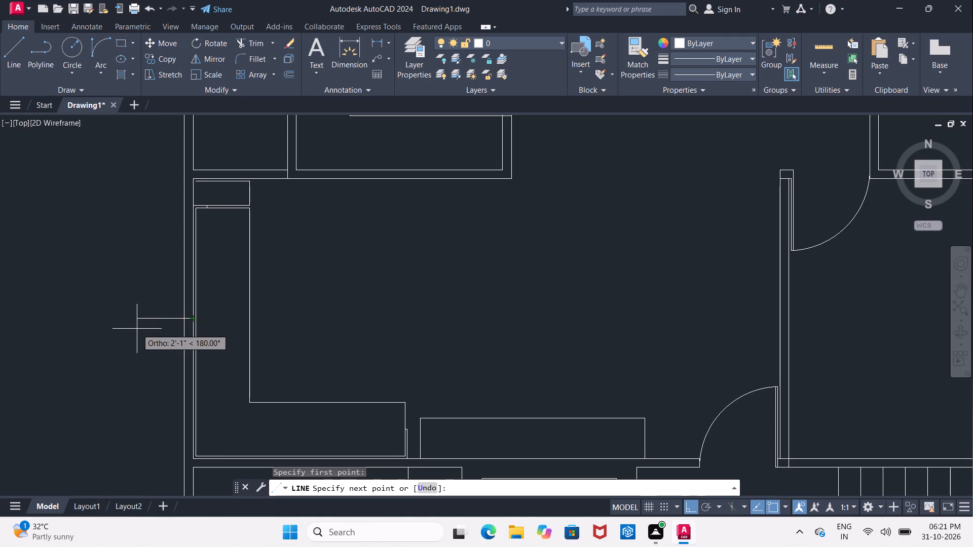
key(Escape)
In the room with the L-shaped counter, draw a horizontal line from the left outer wall's inner-face midpoint past its outer face.
click(9, 56)
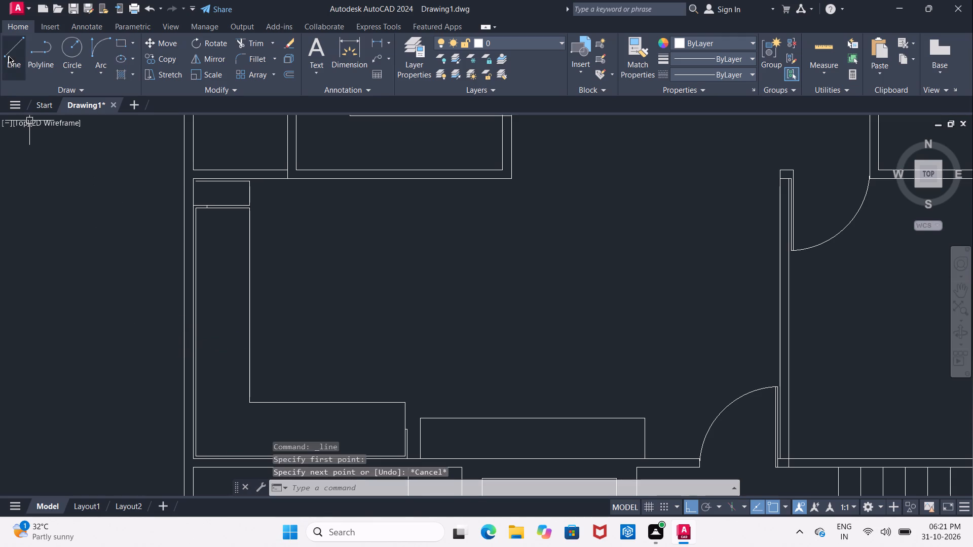
scroll(188, 341, up, 1)
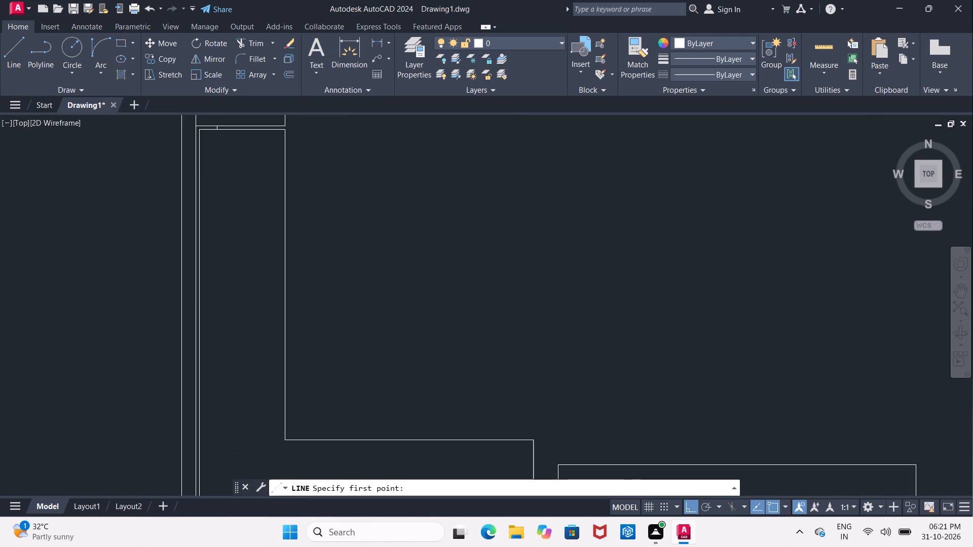
scroll(188, 341, up, 1)
click(197, 288)
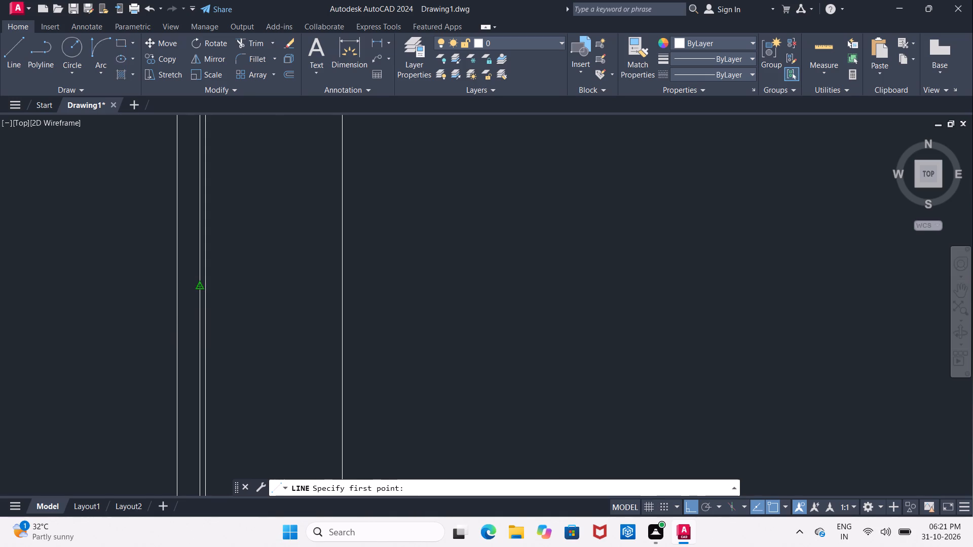
click(169, 291)
key(Escape)
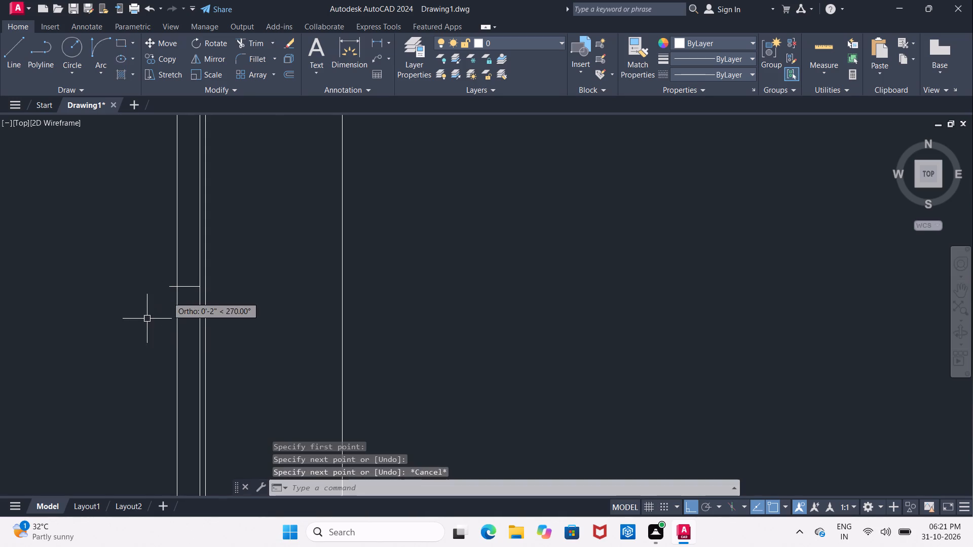
Trim the part of the new cross line that projects beyond the left outer wall's outer face.
text(TR)
key(space)
key(space)
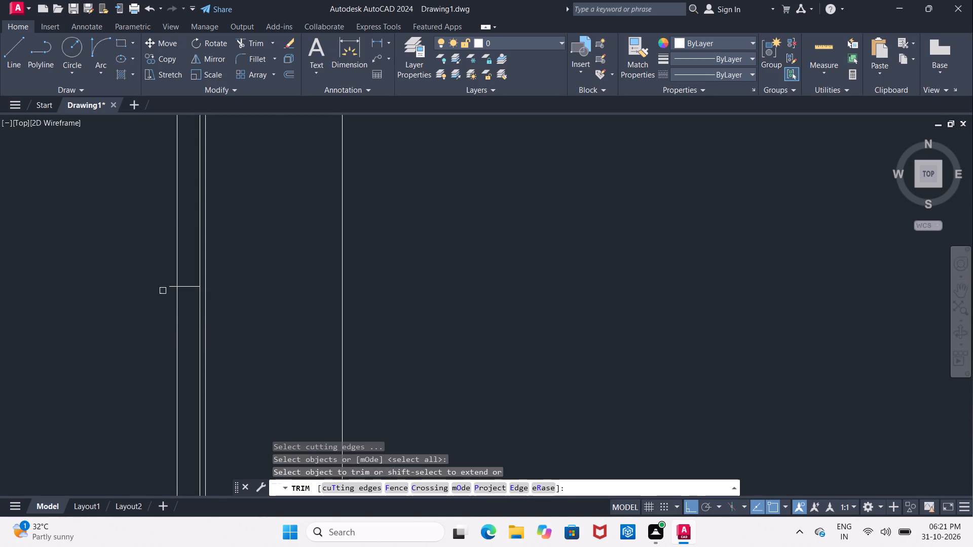
click(168, 285)
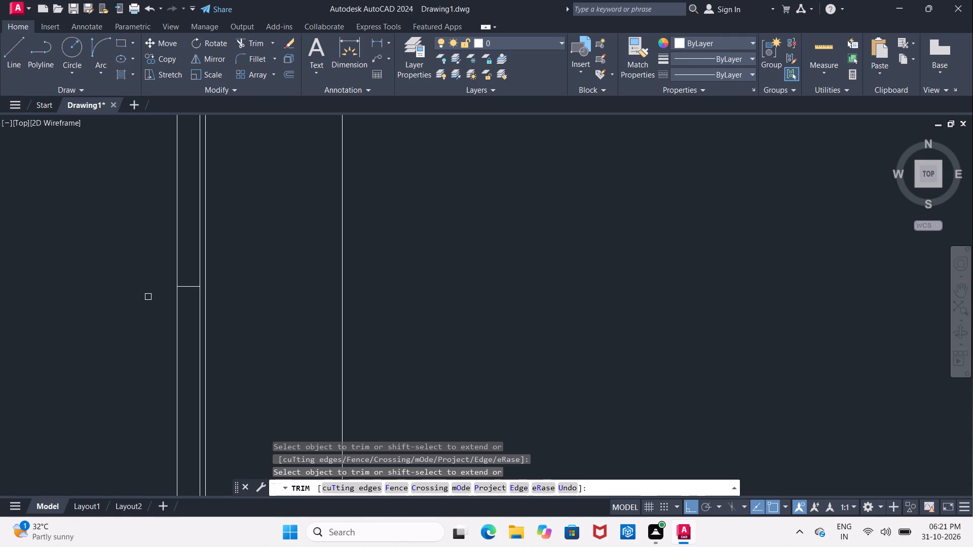
key(Escape)
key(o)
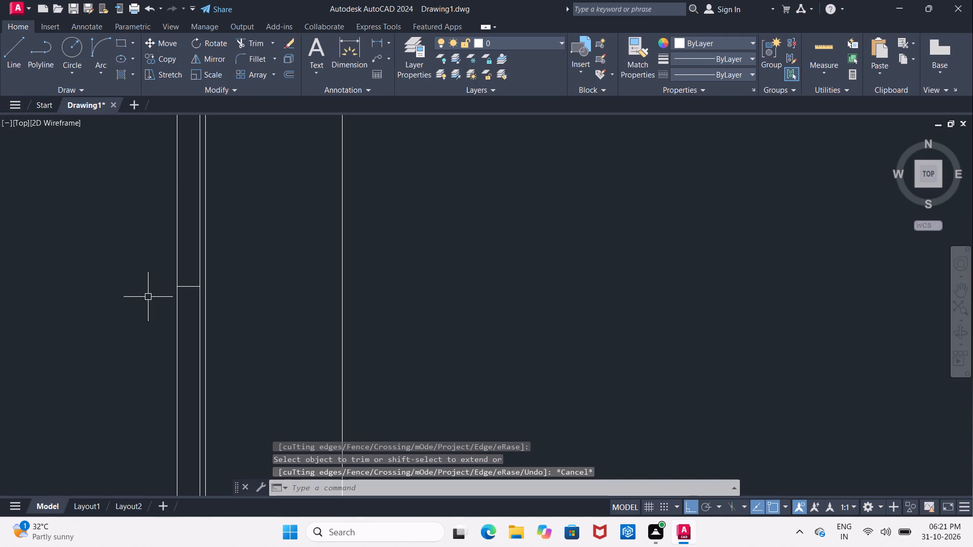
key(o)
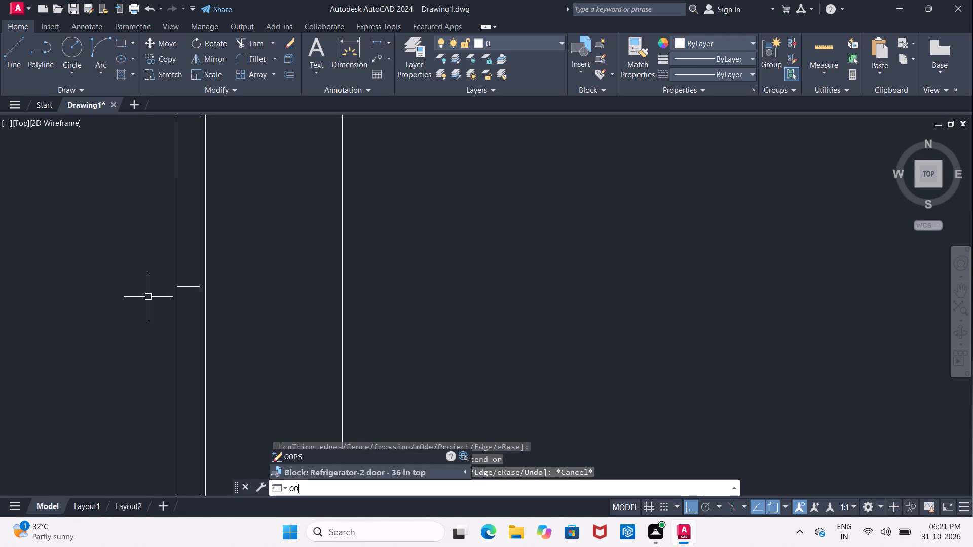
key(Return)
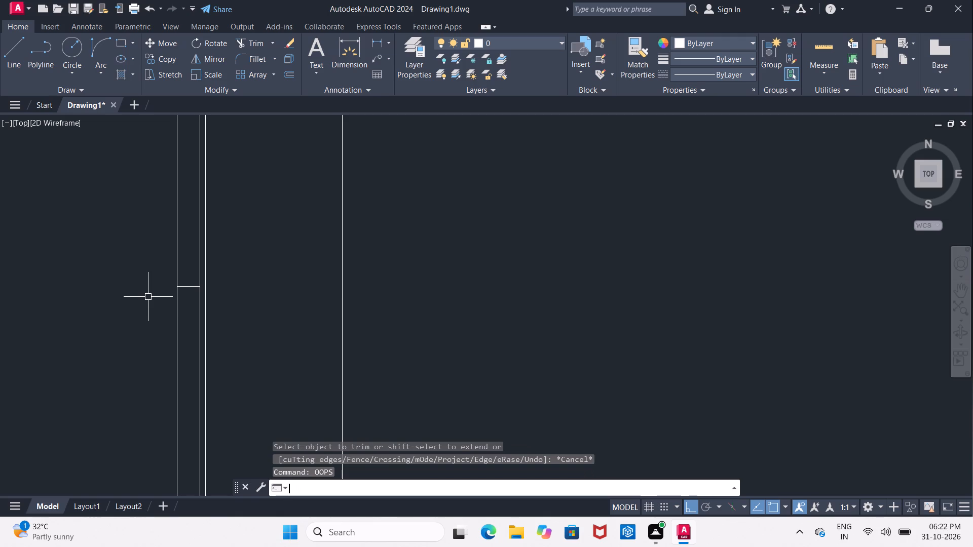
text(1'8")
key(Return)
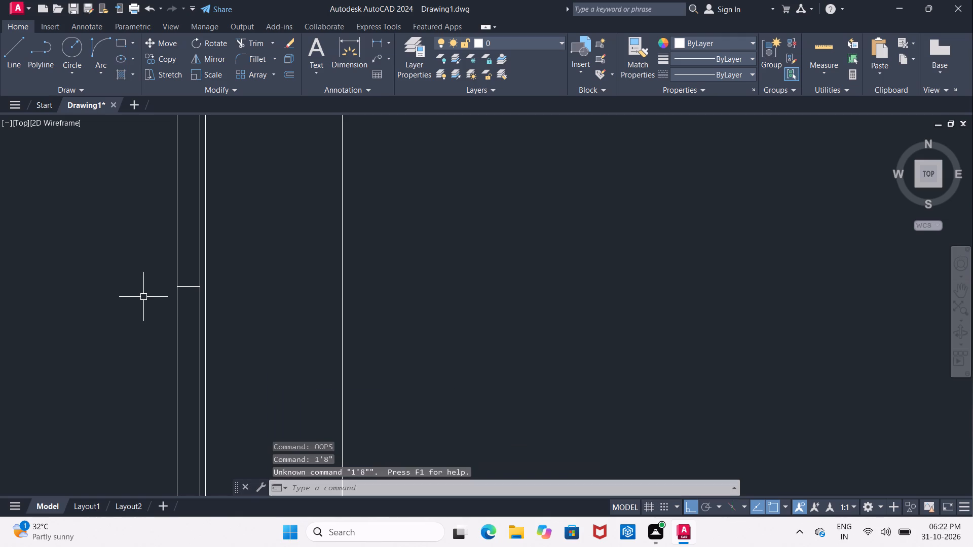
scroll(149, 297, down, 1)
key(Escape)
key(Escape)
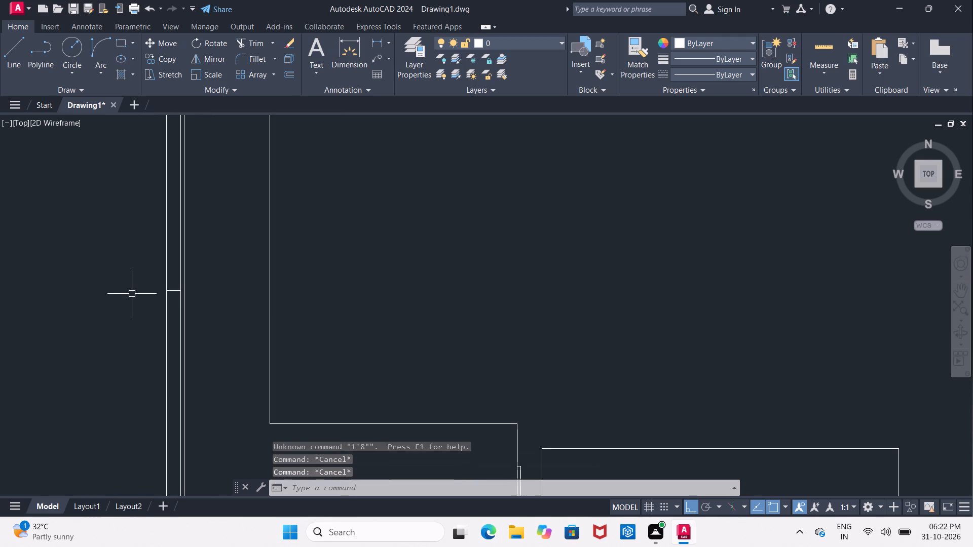
Offset the cross line beside the L-shaped counter 1'8" upward and downward within the outer wall, and erase the original middle line.
key(o)
key(Return)
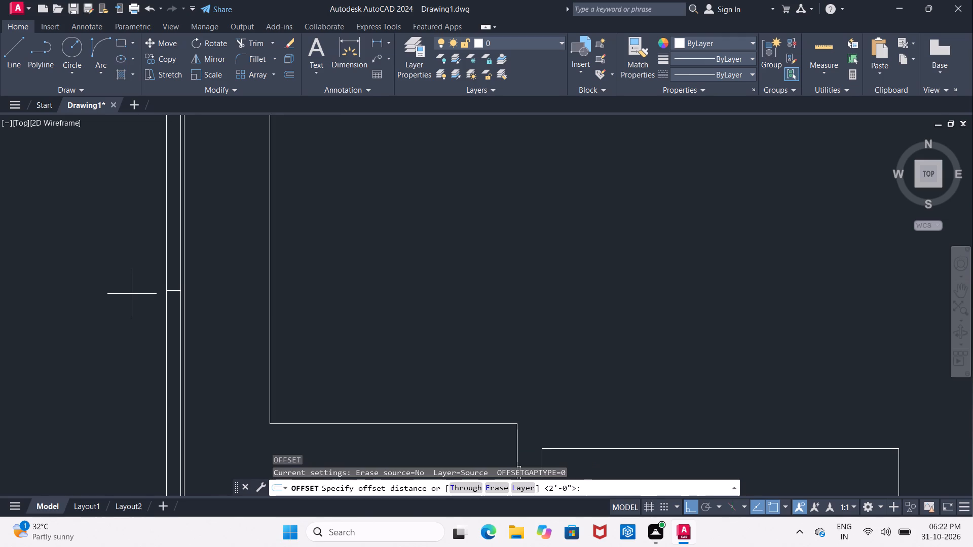
text(1'8")
key(Return)
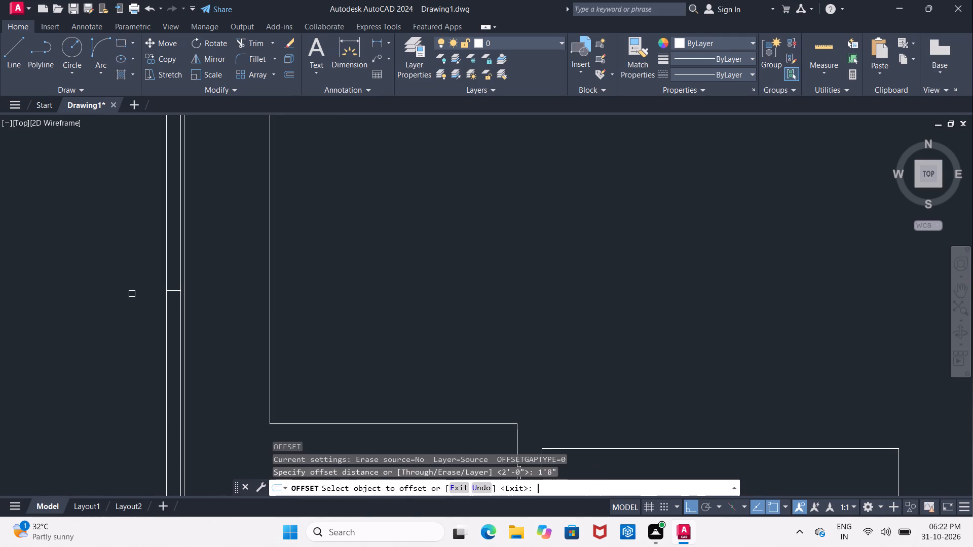
click(173, 291)
click(173, 268)
drag(173, 290, 173, 294)
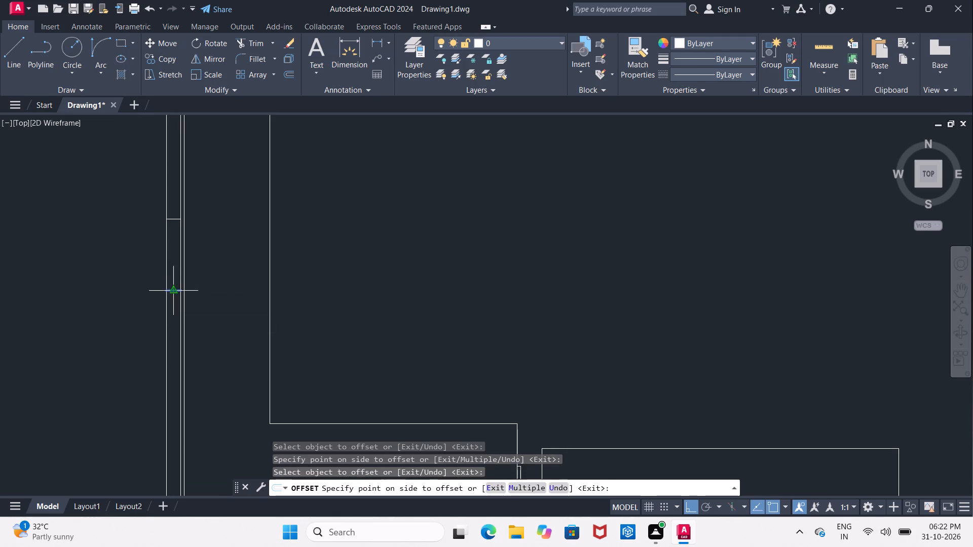
click(172, 330)
key(Escape)
click(170, 291)
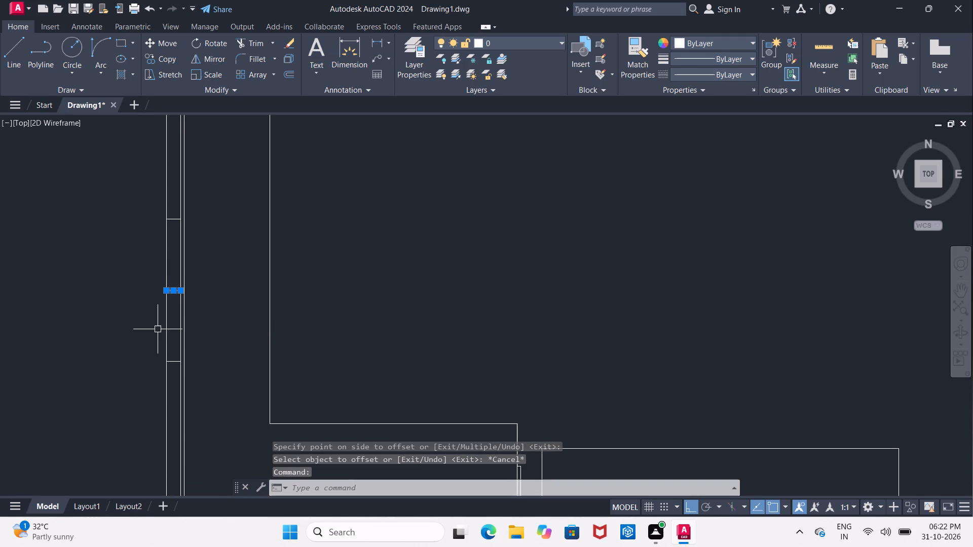
key(Delete)
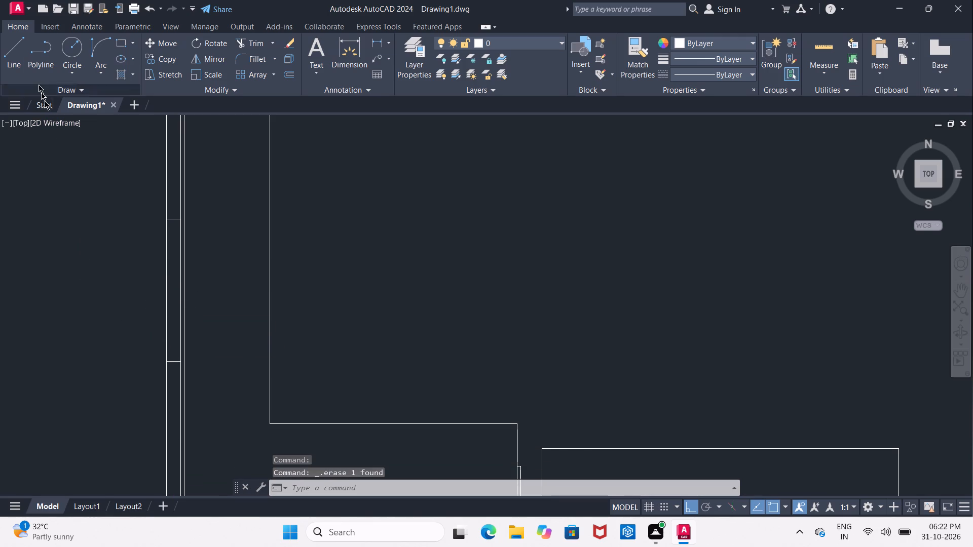
Draw the window's vertical centre line between the midpoints of the two cross lines beside the L-shaped counter.
click(15, 47)
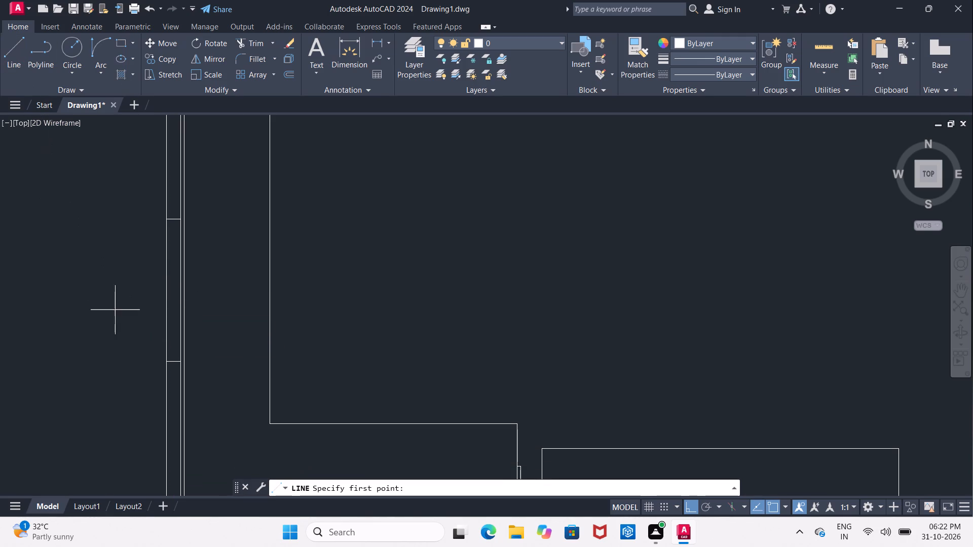
click(173, 219)
click(172, 363)
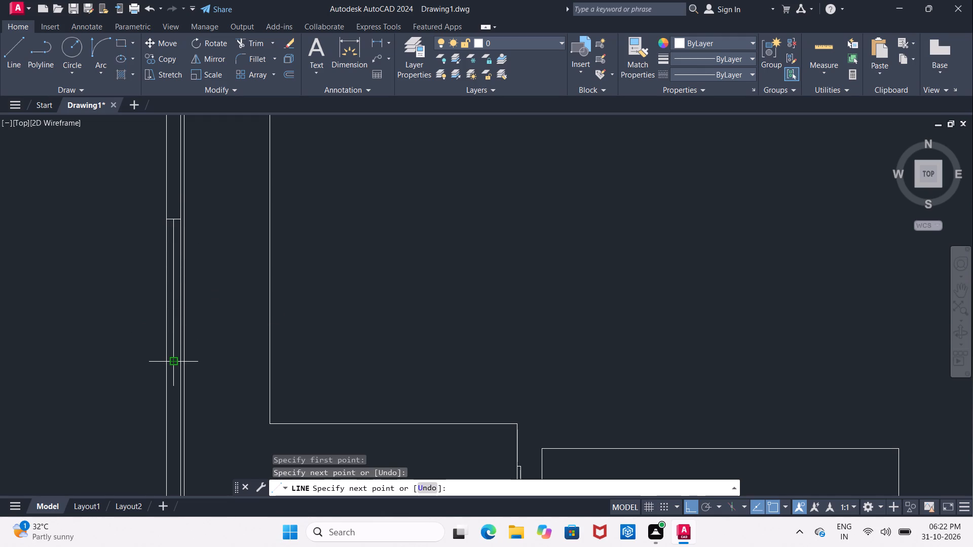
key(Escape)
In the plan's upper-left room, draw a horizontal line from the left outer wall's inner face past its outer face.
scroll(206, 370, down, 3)
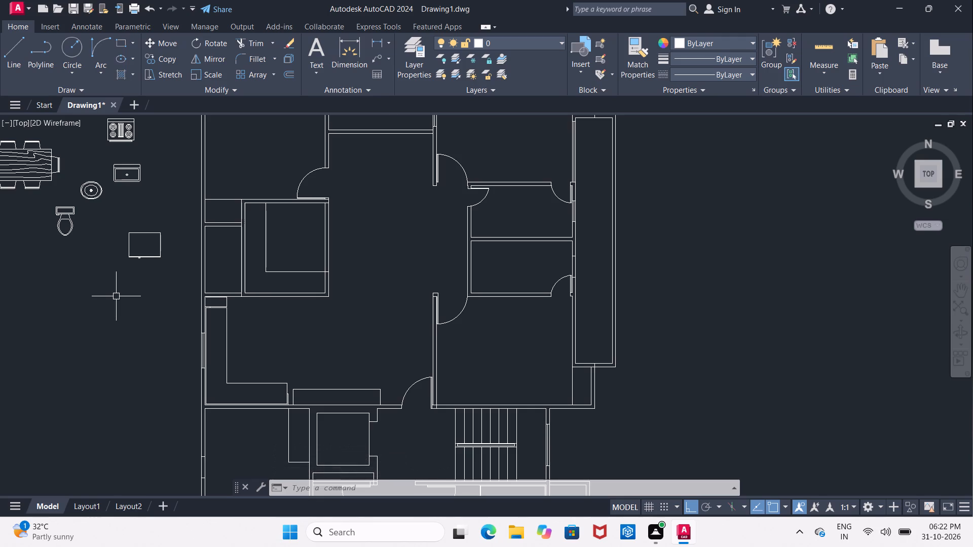
middle_drag(118, 298, 138, 374)
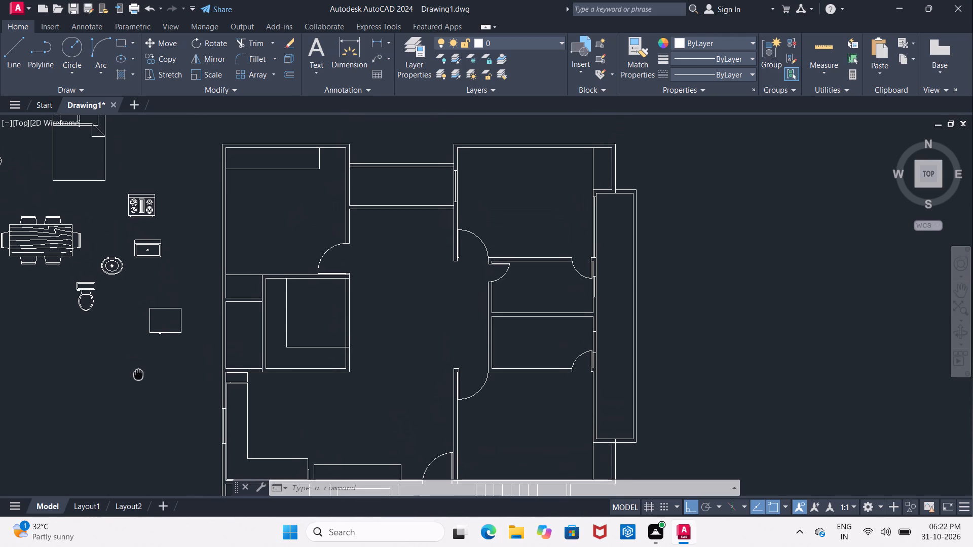
middle_drag(138, 374, 111, 377)
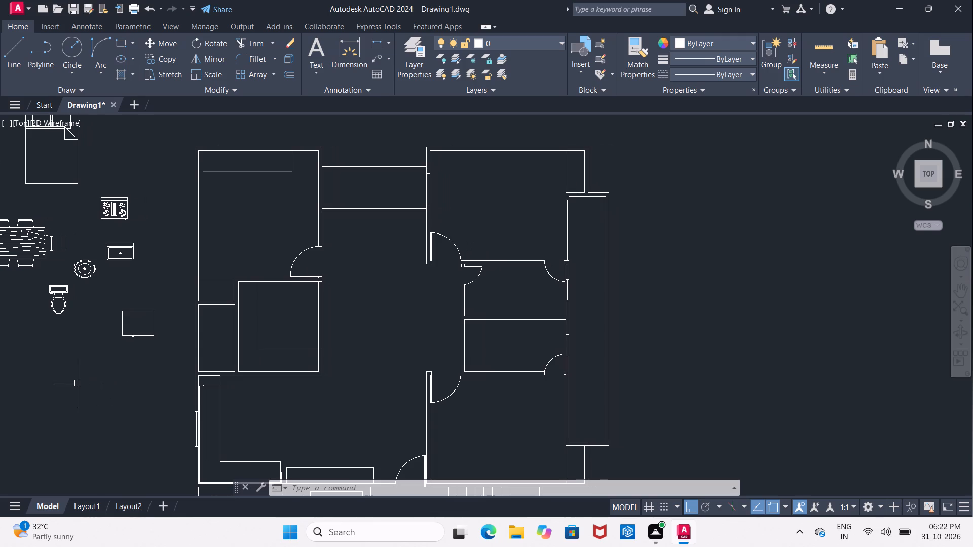
key(Escape)
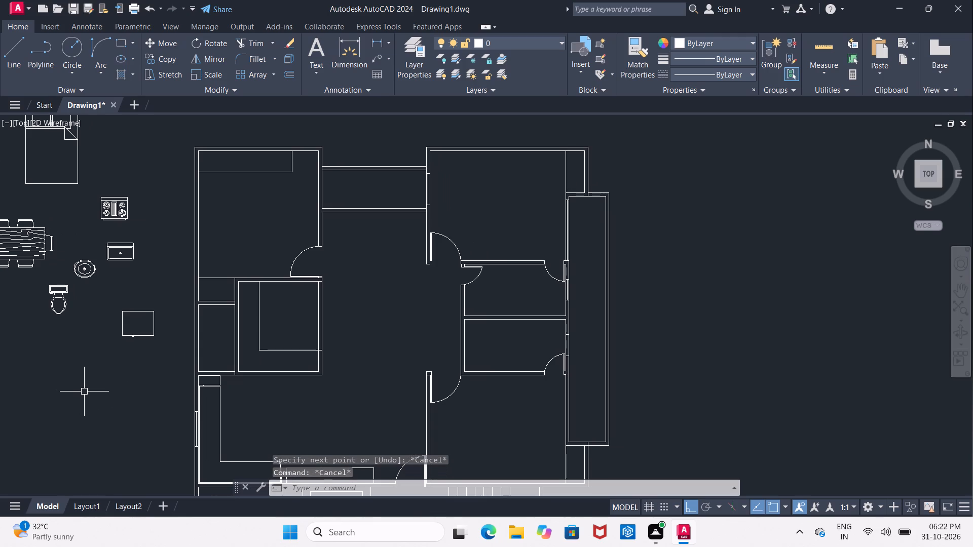
scroll(86, 392, down, 1)
scroll(132, 280, up, 2)
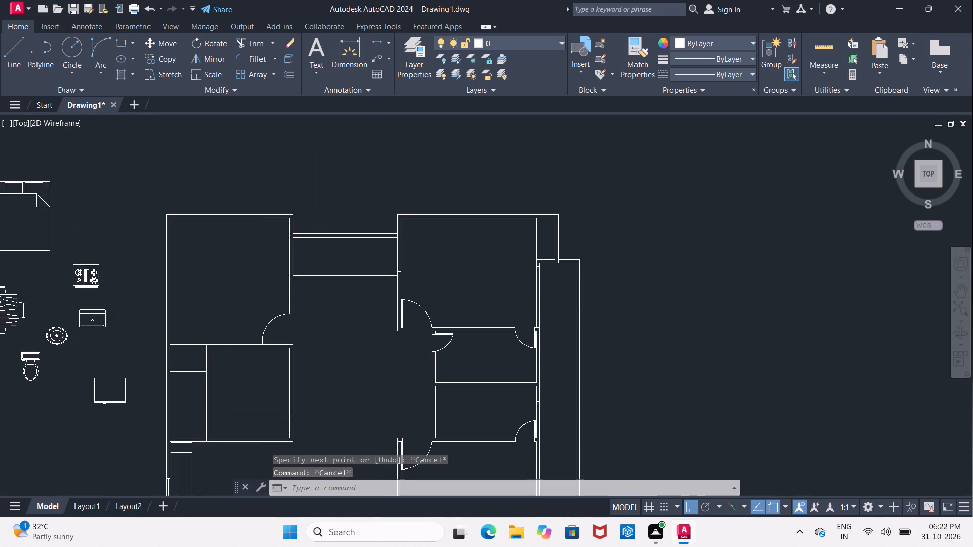
click(16, 61)
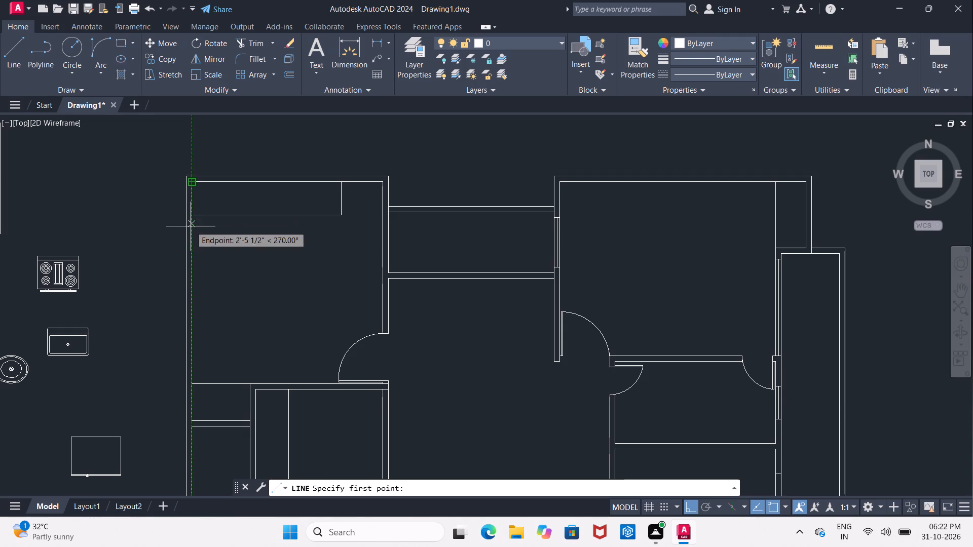
click(191, 302)
scroll(191, 302, up, 3)
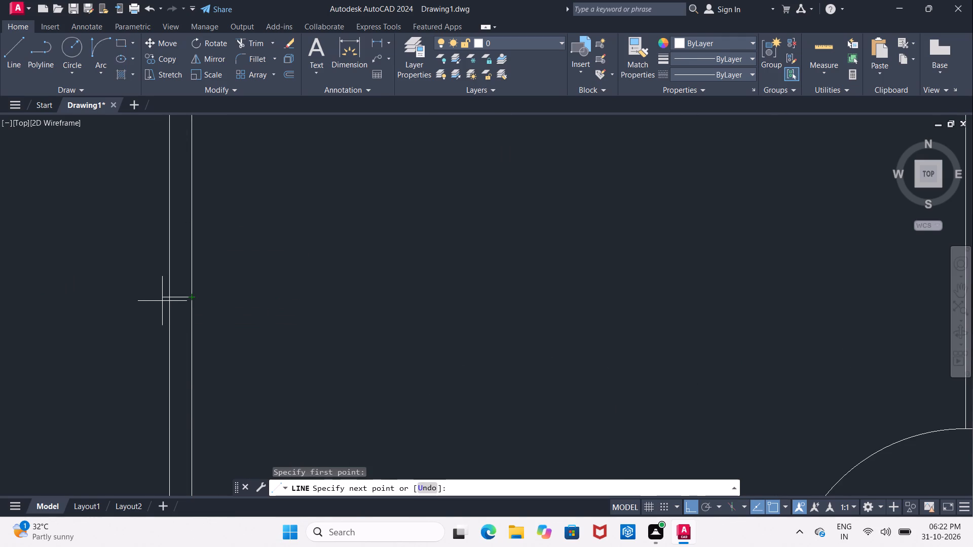
click(161, 301)
key(Escape)
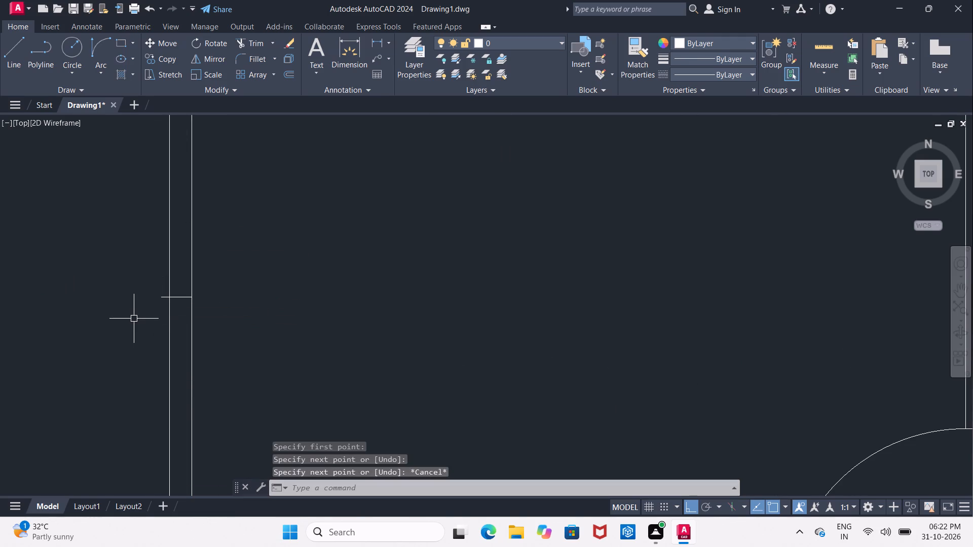
Trim the part of the upper-left room's cross line that projects beyond the left outer wall's outer face.
text(TR)
key(space)
key(space)
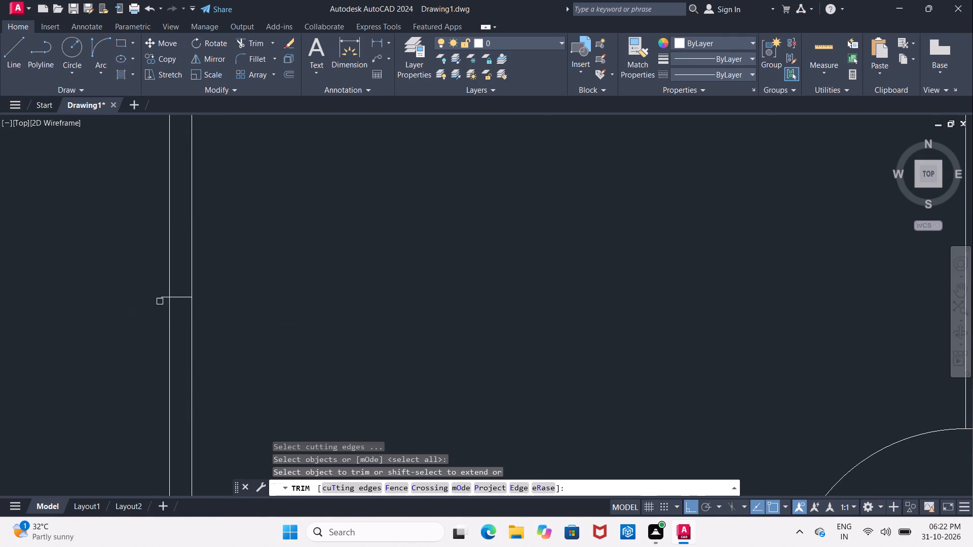
click(161, 299)
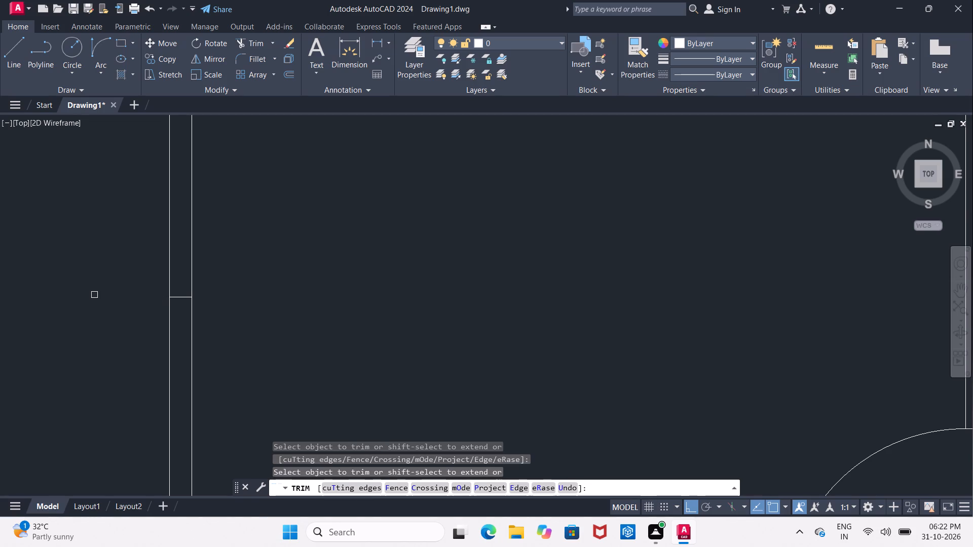
key(Escape)
Offset the upper-left room's cross line 2' upward and downward within the outer wall, and erase the original middle line.
key(o)
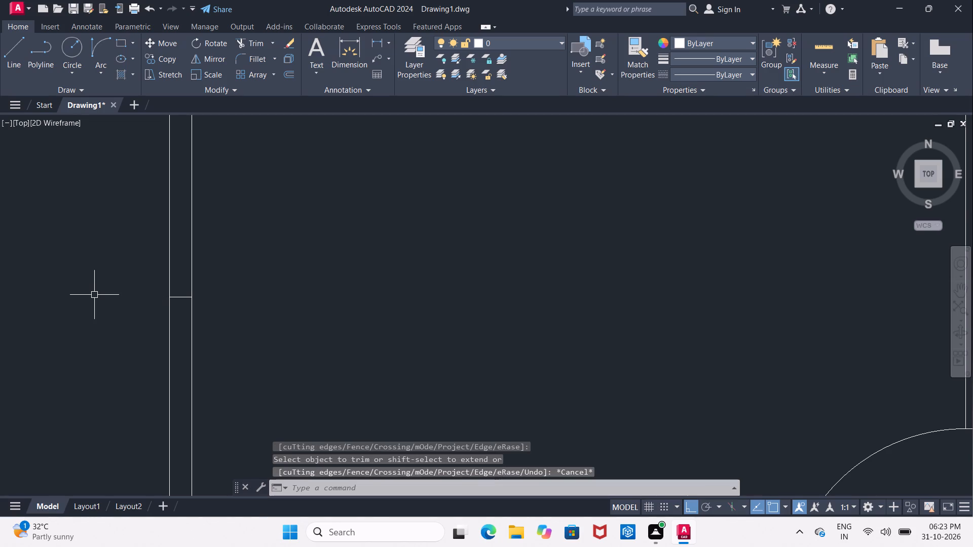
key(Return)
text(2')
key(Return)
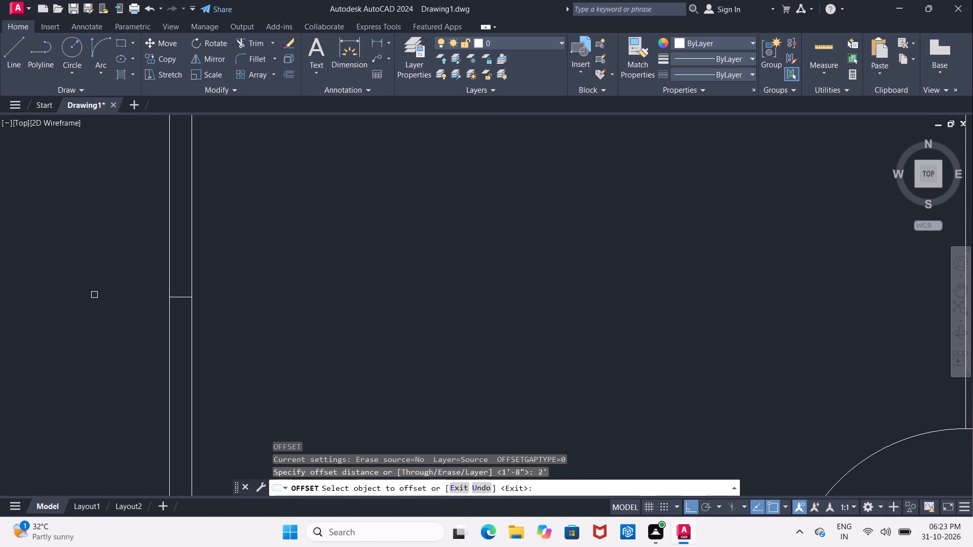
click(176, 297)
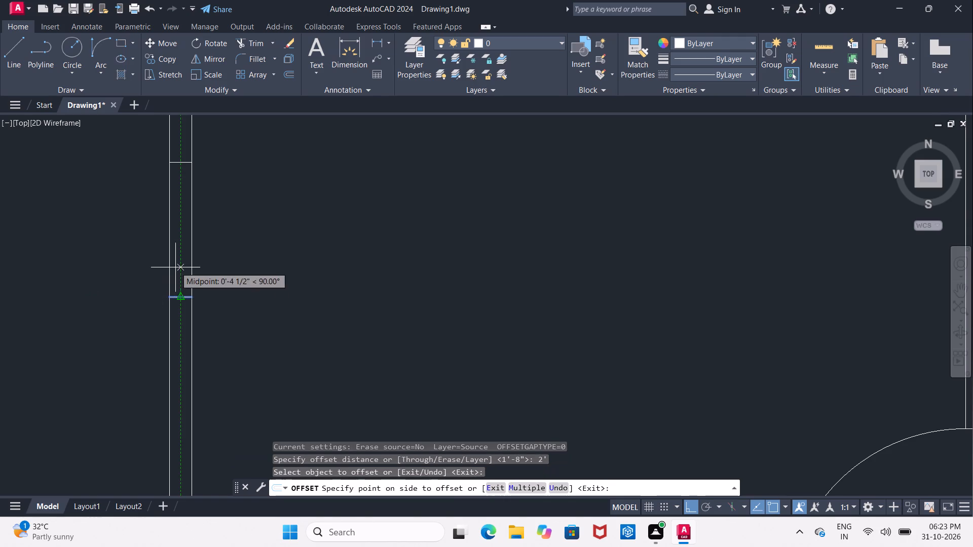
click(175, 265)
click(178, 296)
click(178, 325)
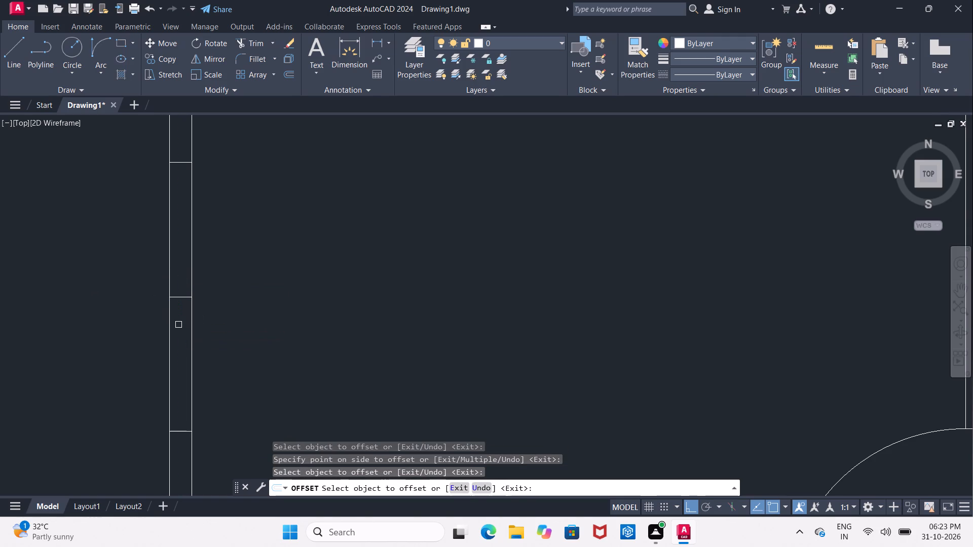
key(Escape)
click(180, 295)
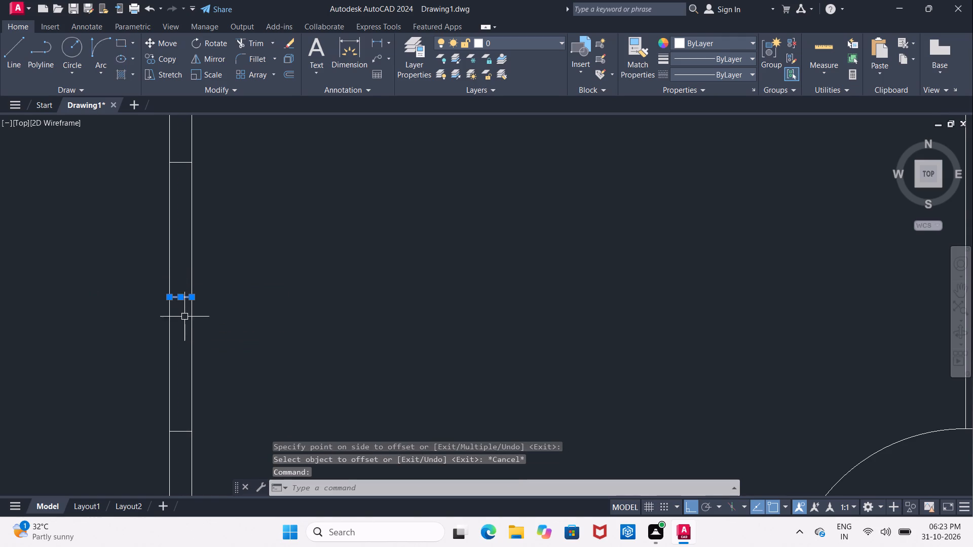
key(Delete)
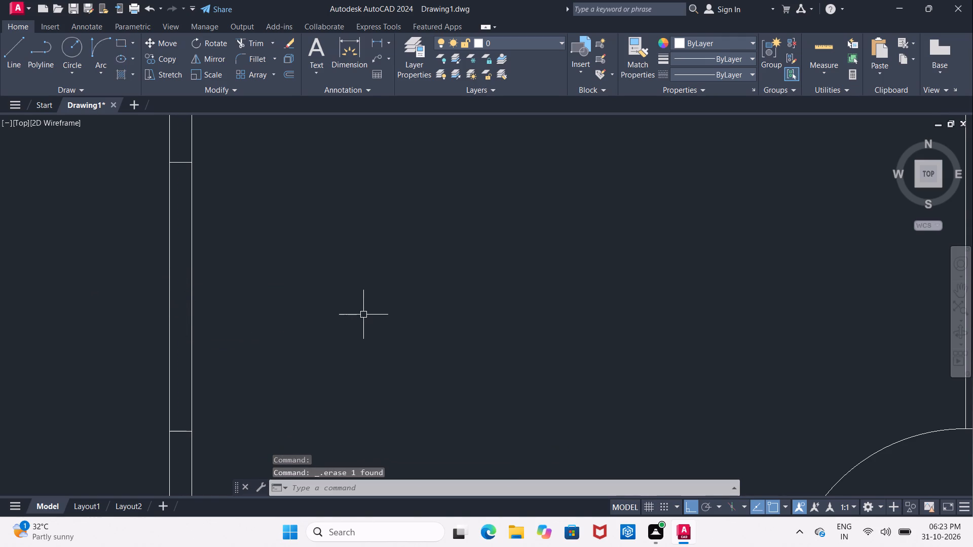
Draw the window's vertical centre line between the midpoints of the two cross lines in the upper-left room's outer wall.
click(3, 57)
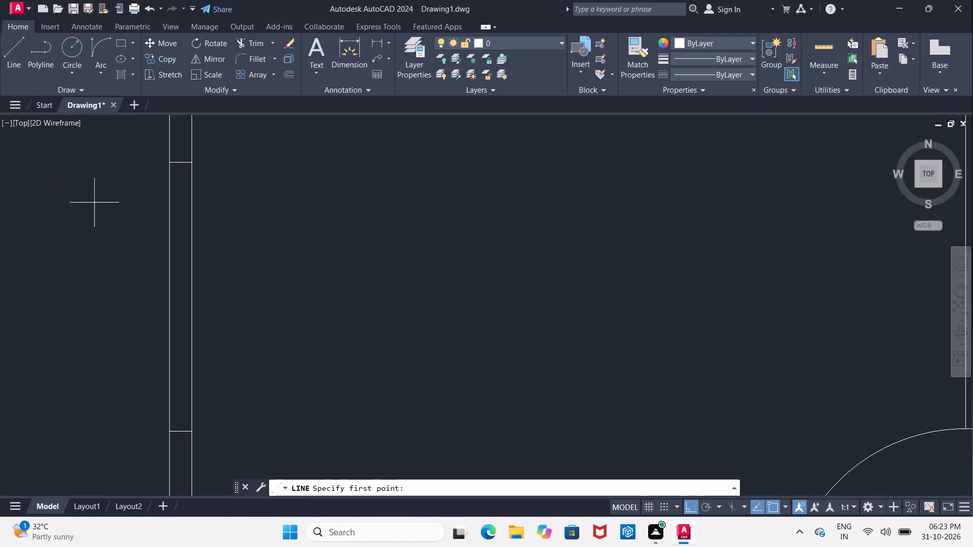
click(181, 163)
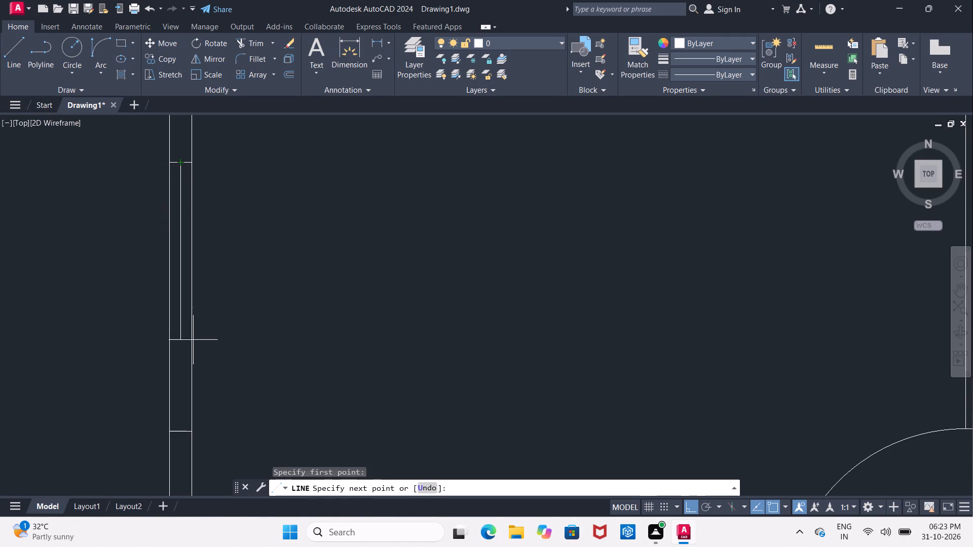
click(180, 434)
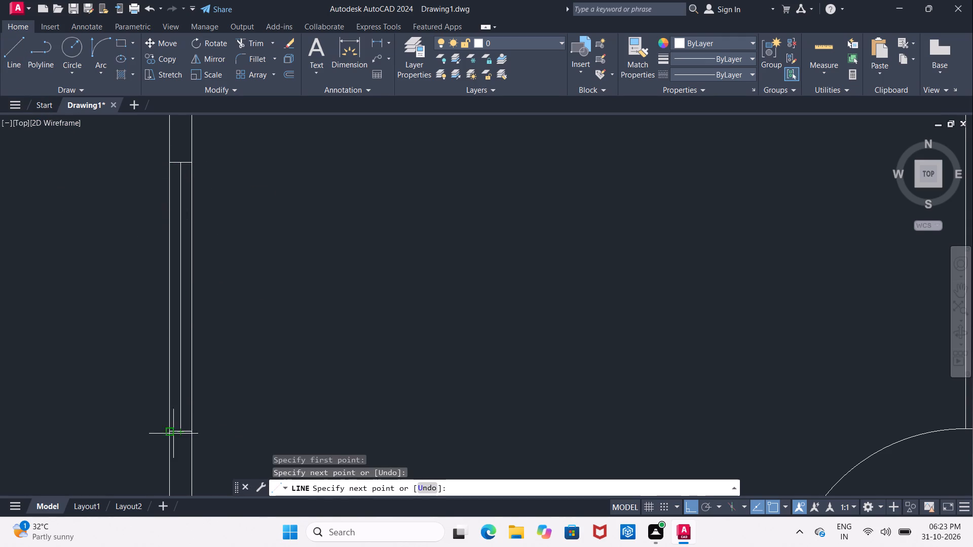
key(Escape)
Measure the room below the staircase from its left wall's top corner to the window corner beside the L-shaped counter using a linear dimension.
scroll(104, 406, down, 4)
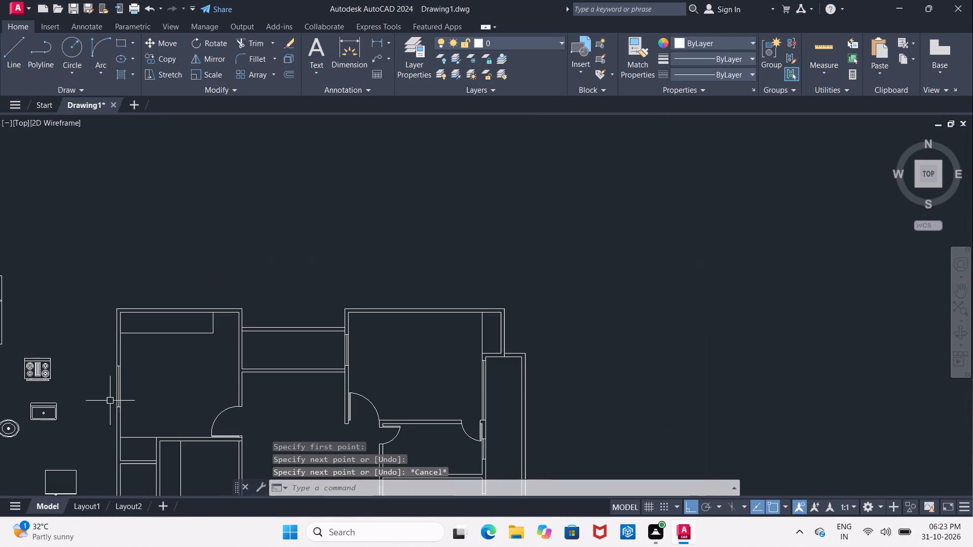
middle_drag(164, 354, 172, 267)
scroll(167, 314, down, 1)
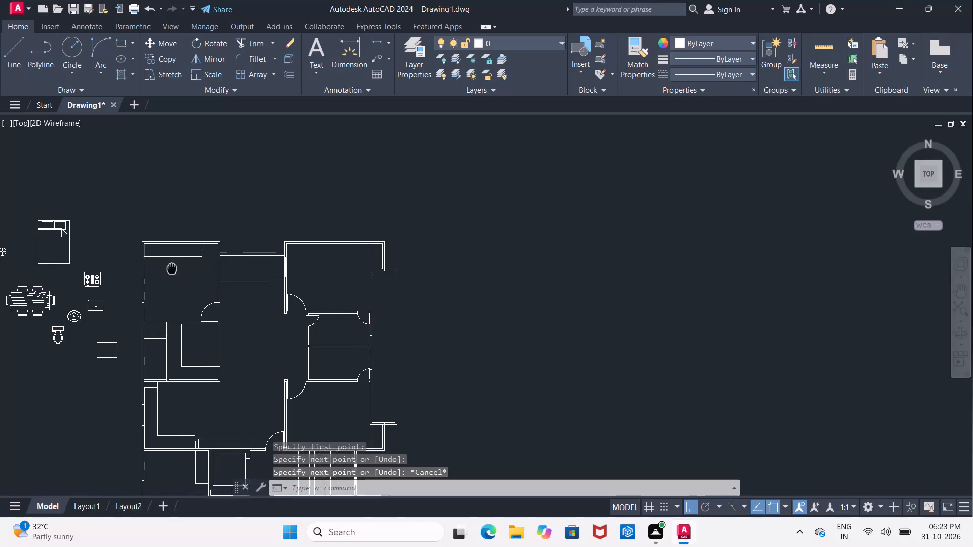
middle_drag(172, 267, 181, 259)
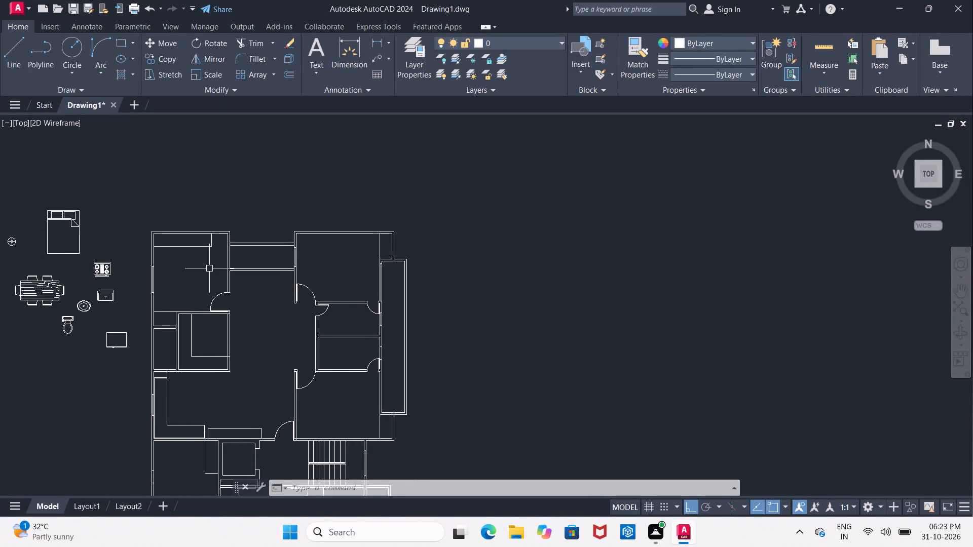
scroll(210, 257, down, 1)
middle_drag(213, 244, 216, 211)
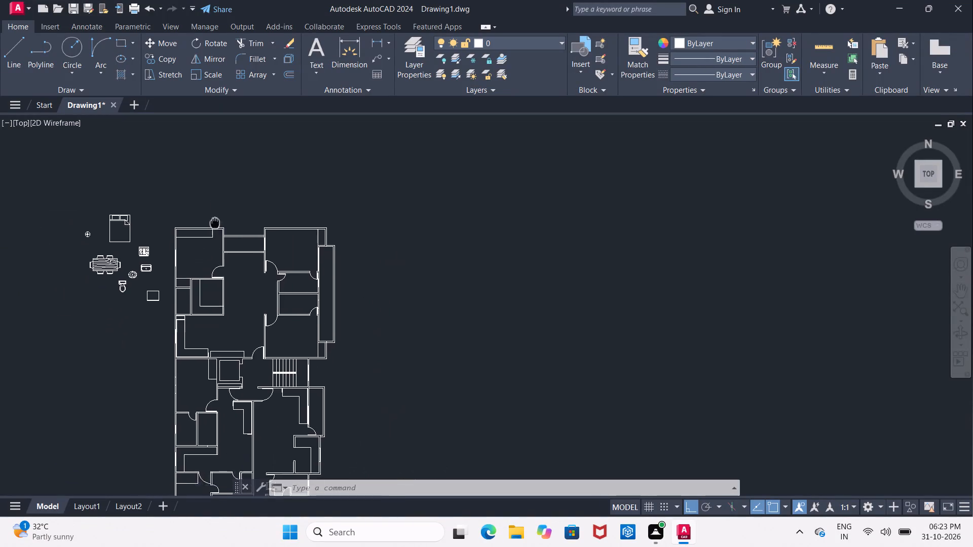
middle_drag(216, 211, 216, 151)
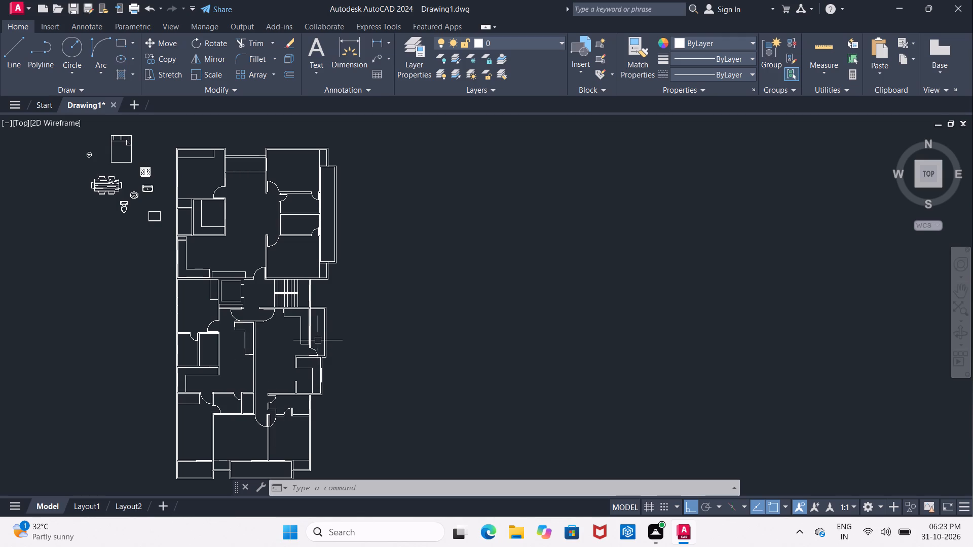
scroll(318, 340, up, 3)
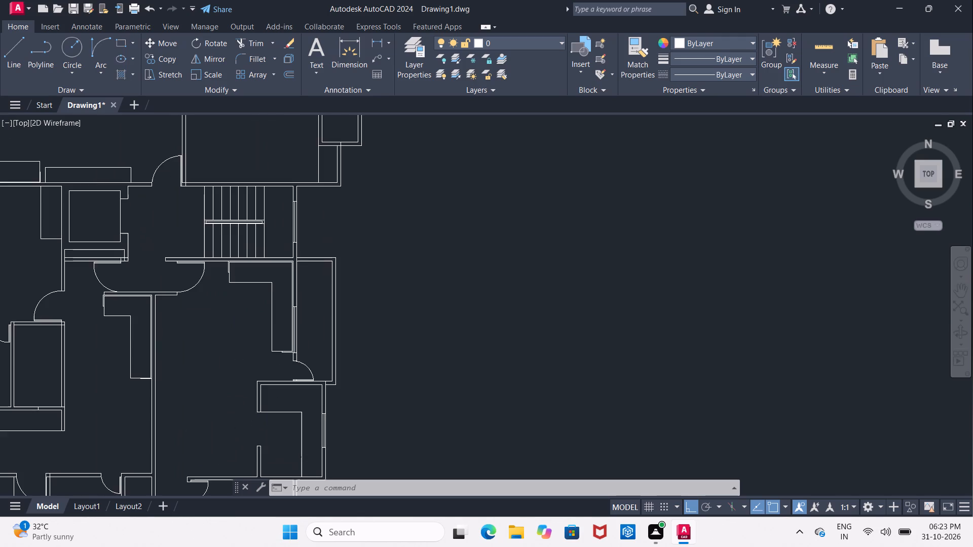
scroll(151, 333, up, 1)
scroll(151, 333, down, 1)
middle_drag(151, 333, 192, 320)
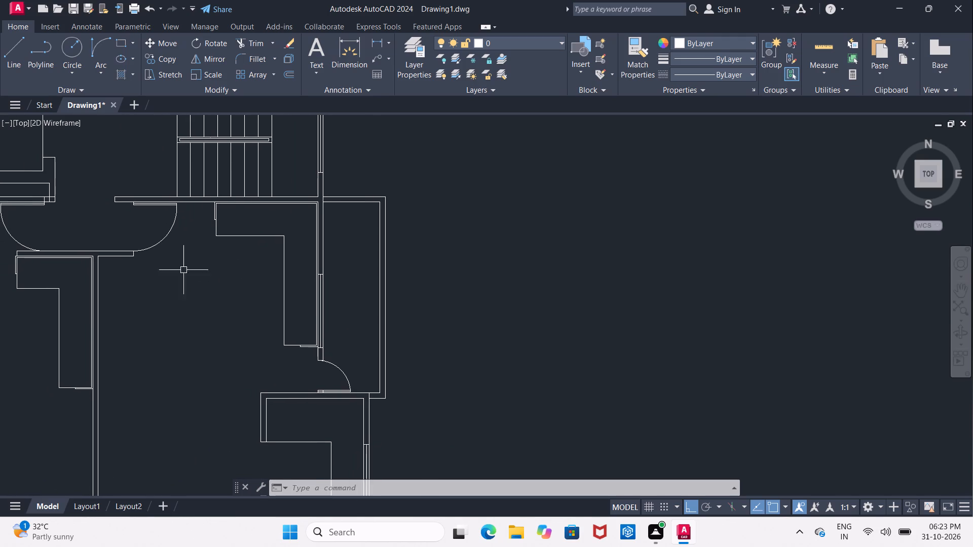
click(376, 42)
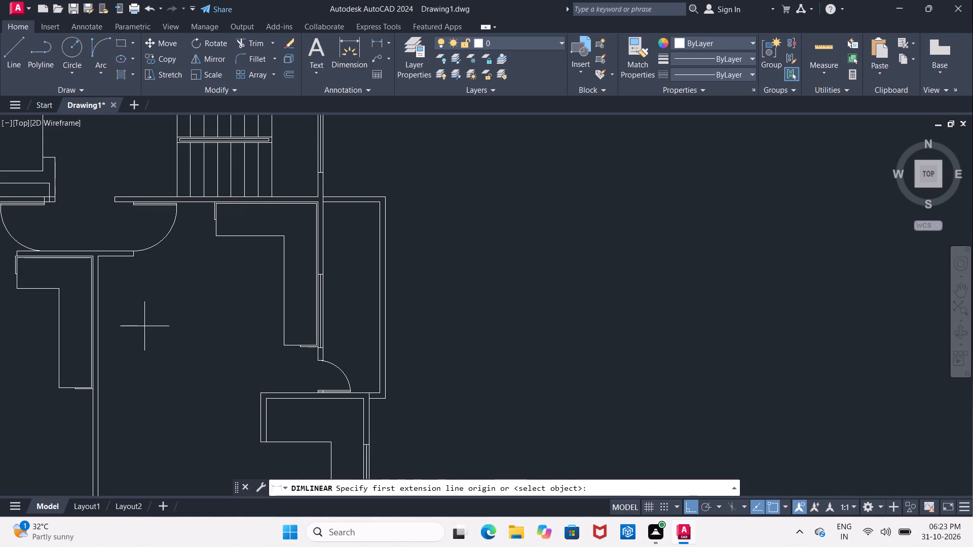
middle_drag(144, 326, 143, 320)
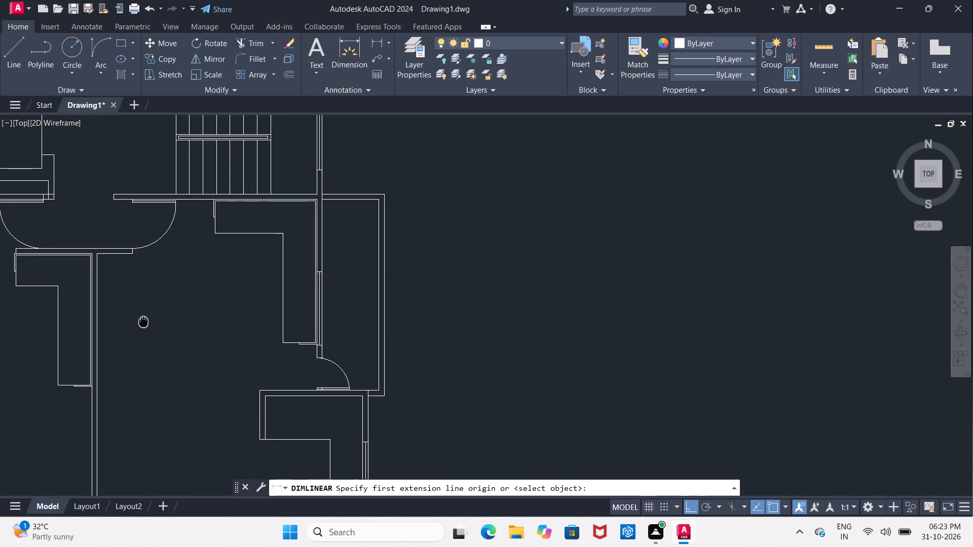
middle_drag(143, 320, 149, 298)
click(104, 230)
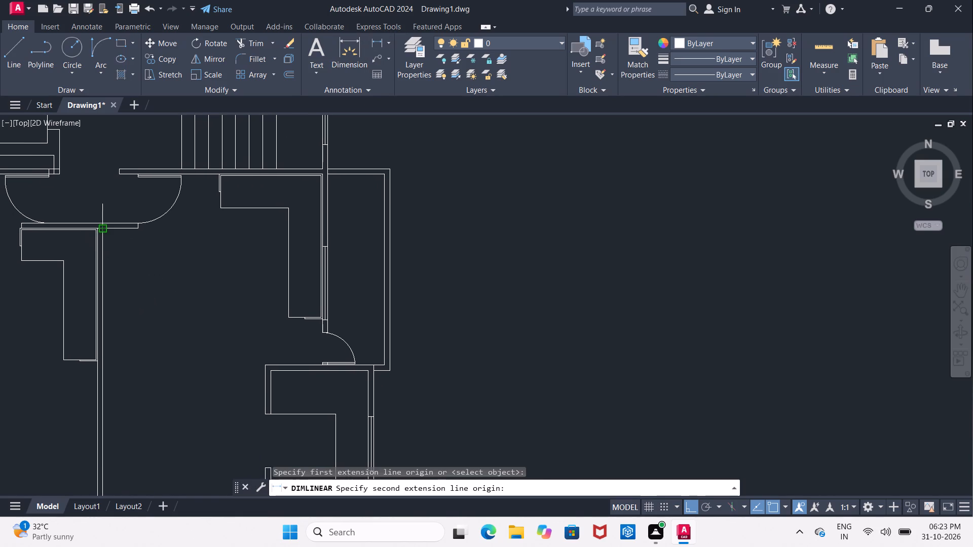
scroll(322, 246, up, 3)
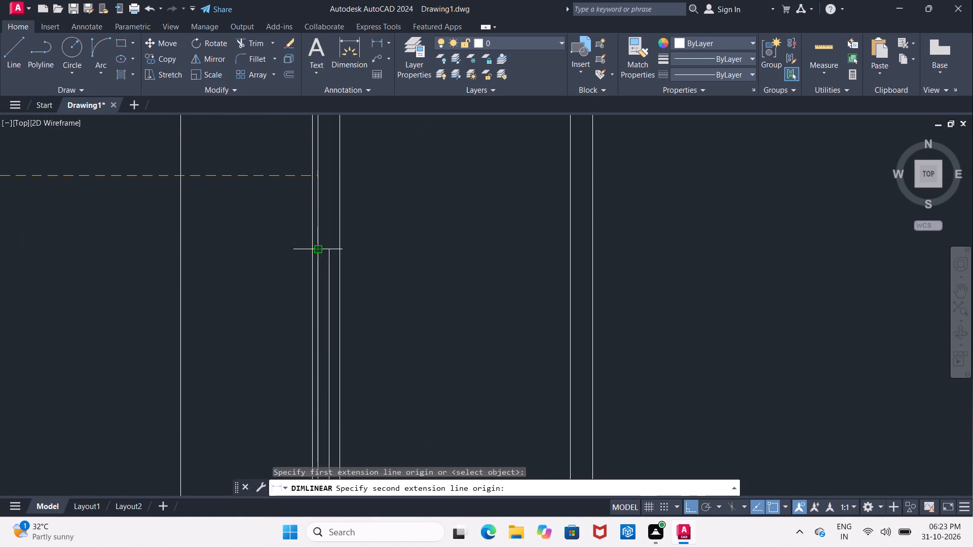
scroll(311, 242, up, 3)
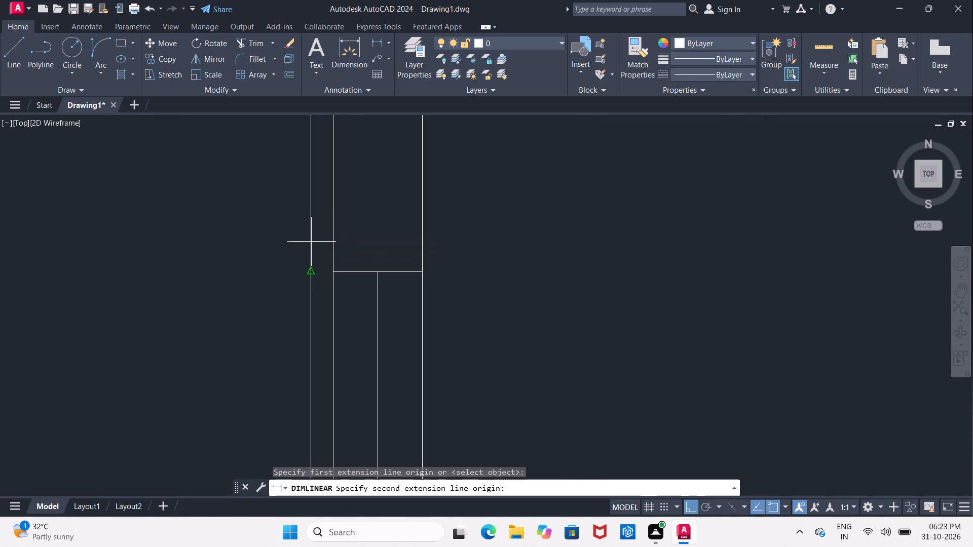
click(331, 270)
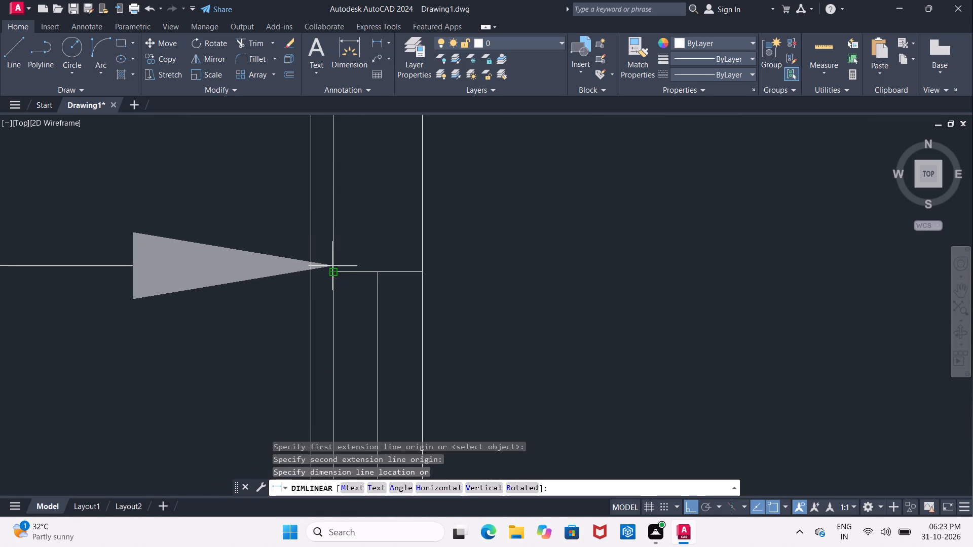
scroll(331, 254, down, 4)
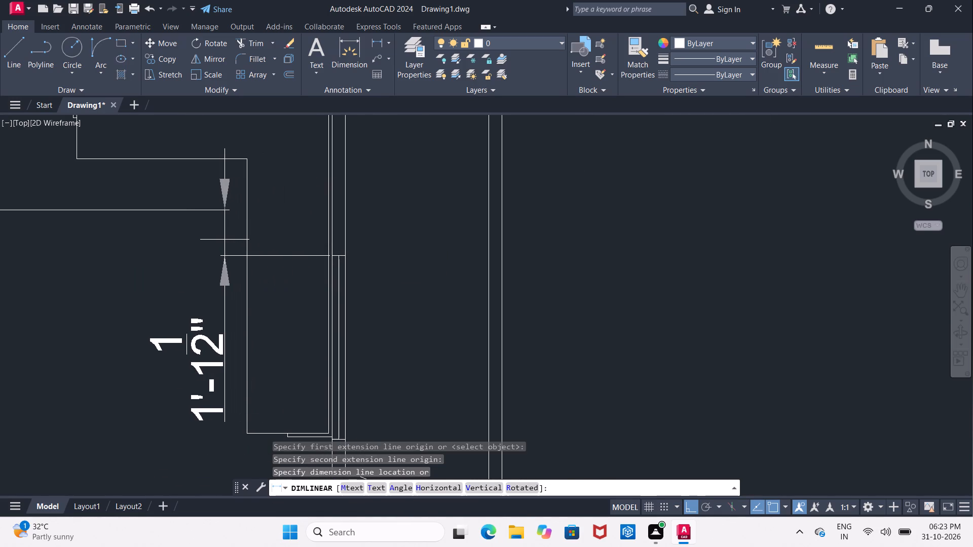
key(Escape)
Move the right outer wall section beside and below the staircase, with its windows, door and balcony, rightward to align with the upper balcony's inner face.
scroll(224, 240, down, 4)
scroll(227, 283, down, 1)
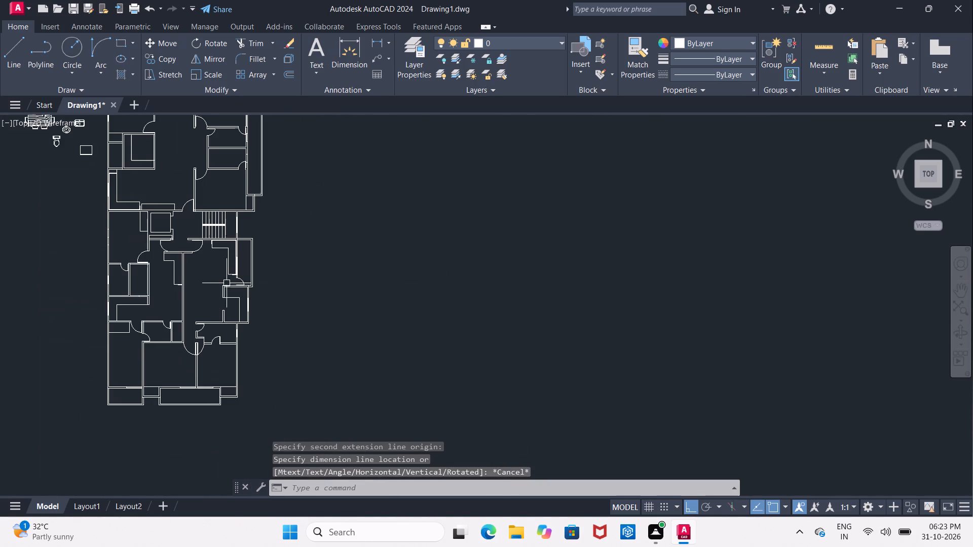
middle_drag(217, 281, 220, 273)
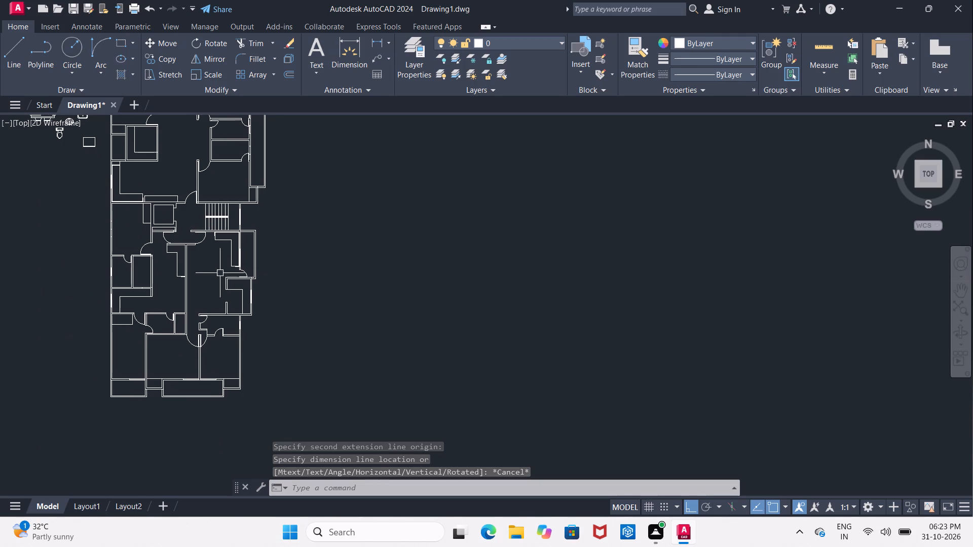
scroll(264, 254, up, 1)
scroll(250, 245, down, 1)
scroll(233, 207, up, 1)
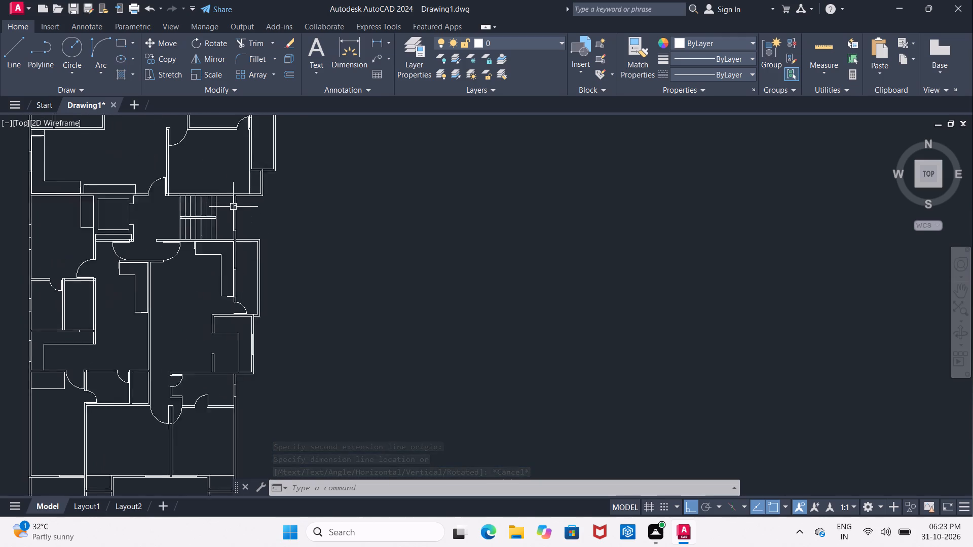
scroll(233, 207, up, 1)
click(220, 166)
middle_drag(227, 267, 227, 215)
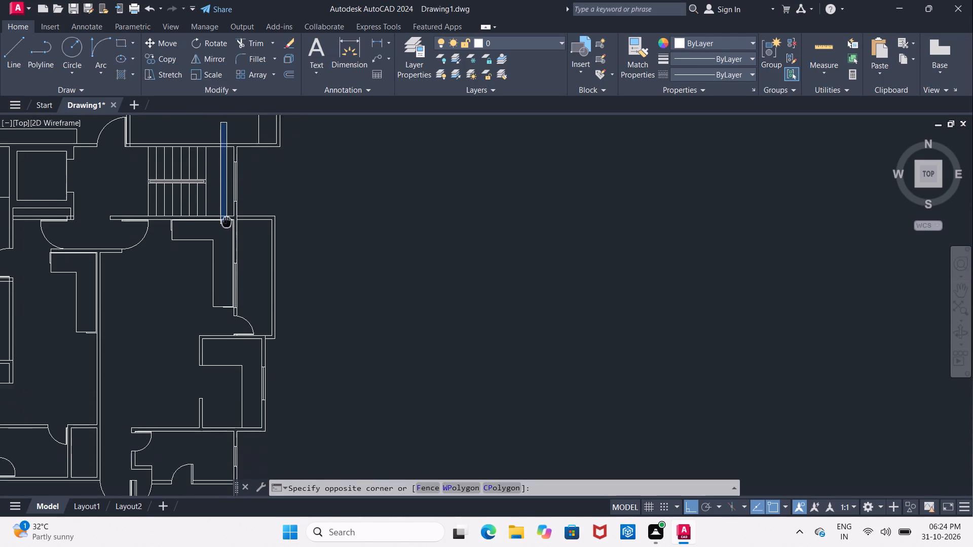
middle_drag(227, 215, 231, 195)
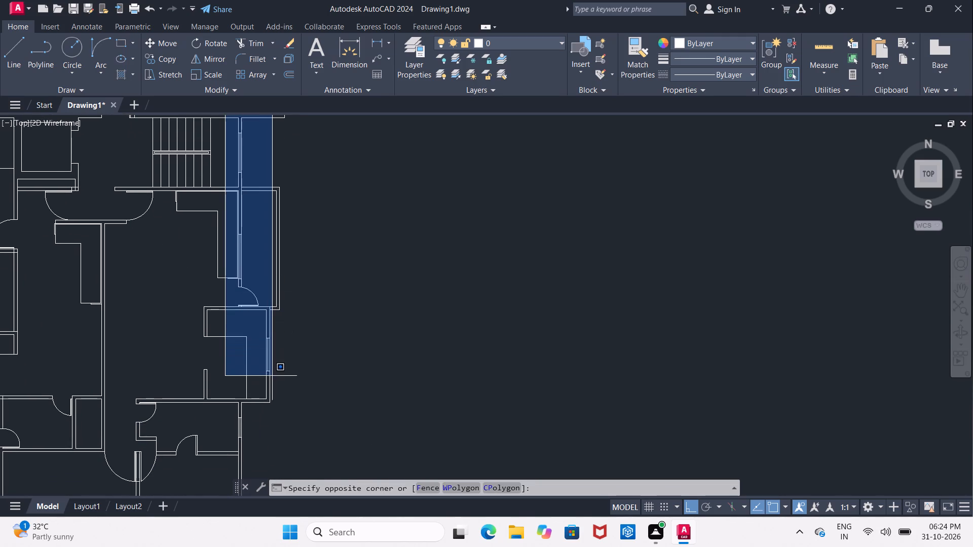
middle_drag(273, 380, 264, 277)
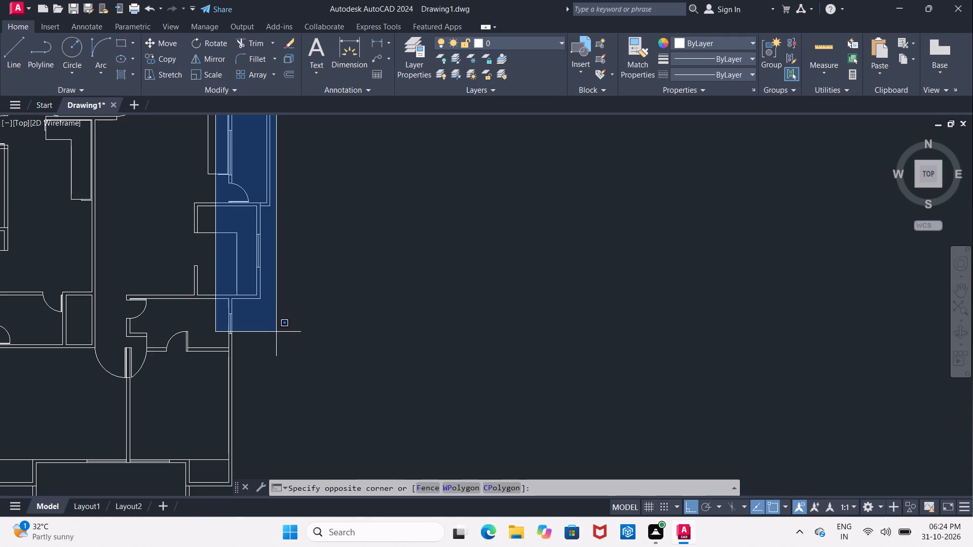
click(283, 301)
scroll(302, 276, down, 2)
middle_drag(303, 243, 268, 277)
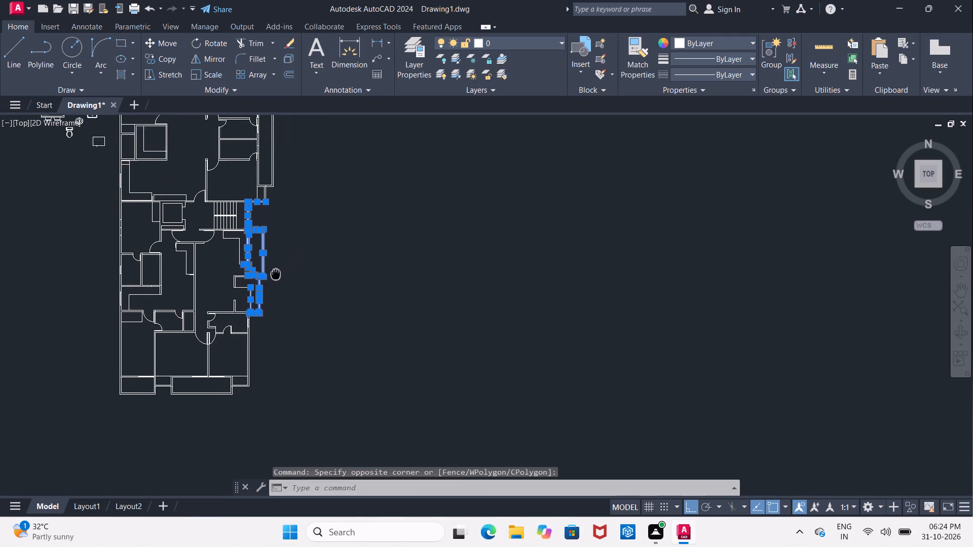
middle_drag(268, 277, 250, 284)
scroll(233, 210, up, 2)
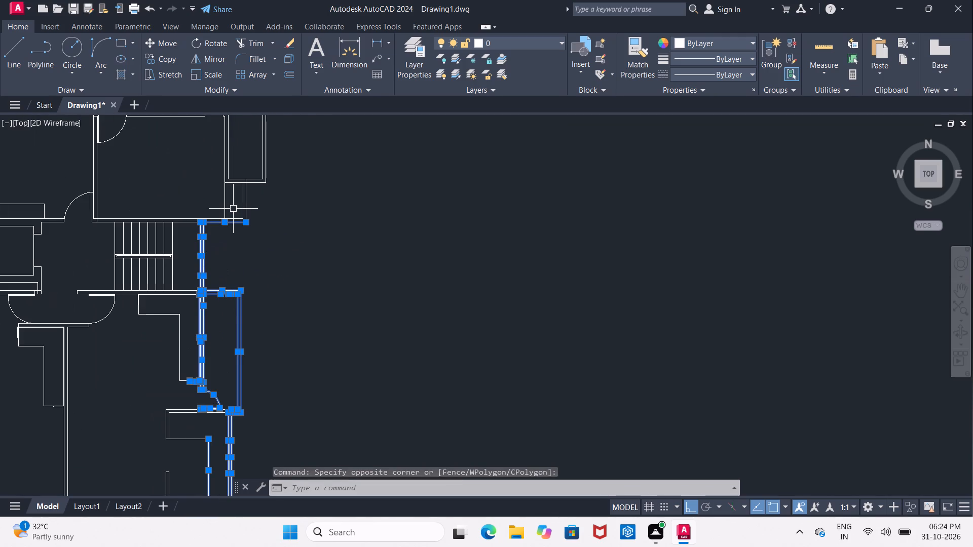
click(158, 43)
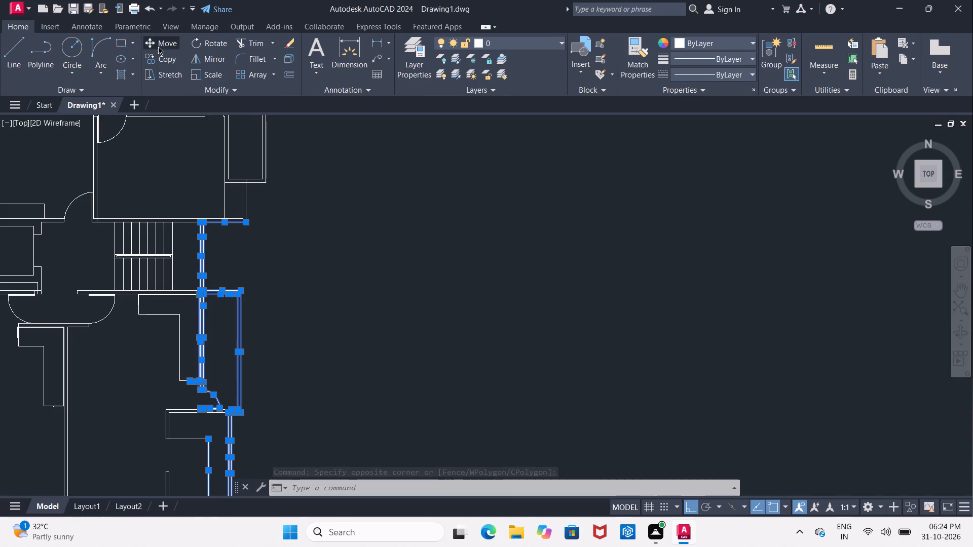
scroll(258, 243, up, 1)
click(233, 203)
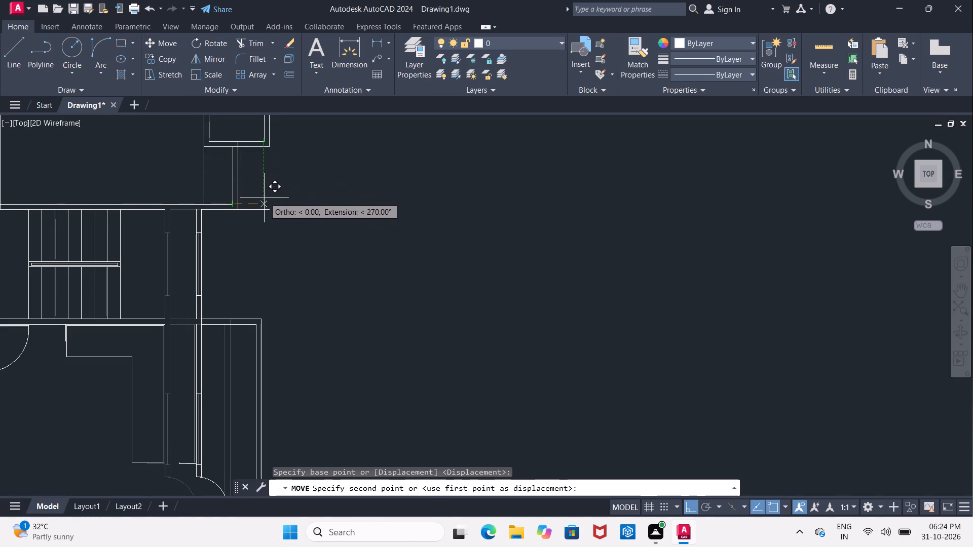
click(264, 204)
middle_drag(272, 251, 279, 235)
key(Escape)
Extend the staircase's upper and lower wall lines and the L-shaped counter's back line to the moved right outer wall.
key(e)
key(x)
key(space)
key(space)
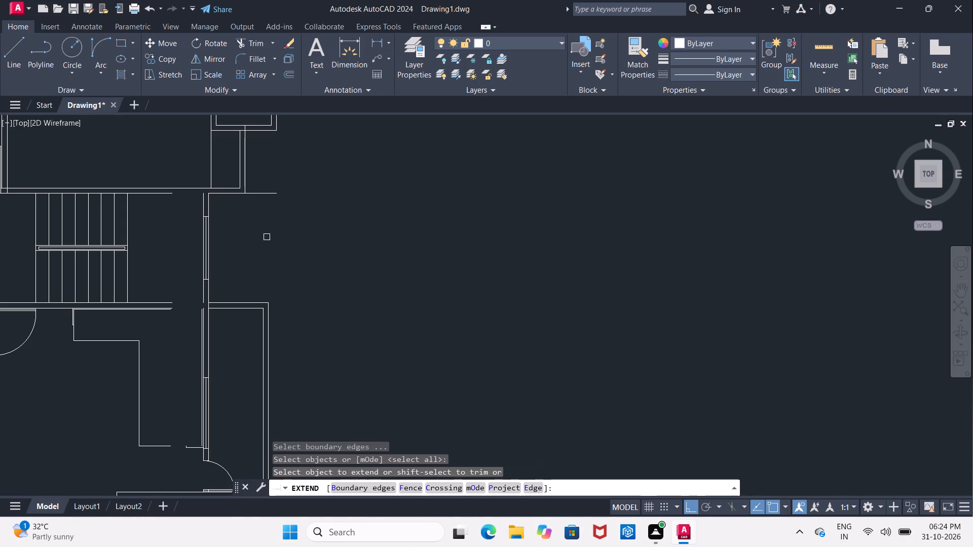
click(203, 200)
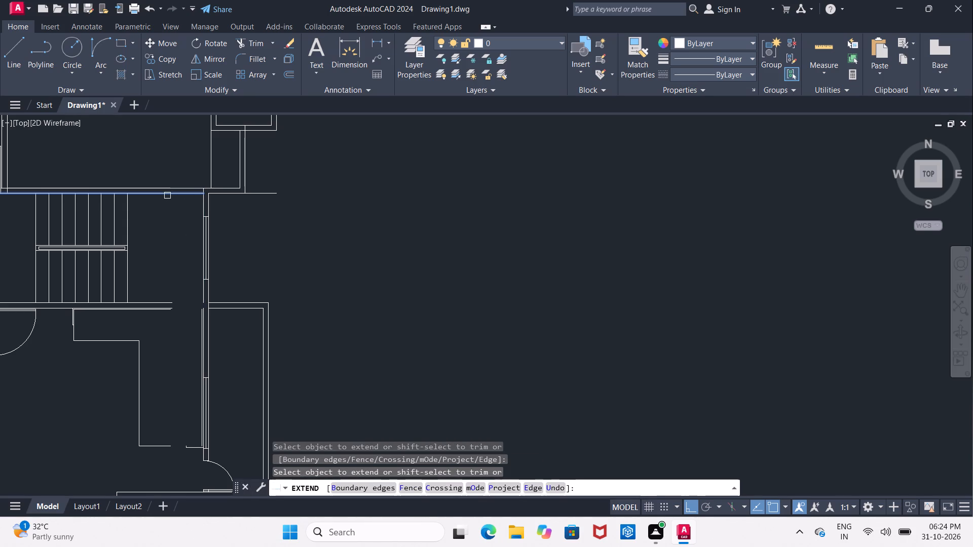
click(166, 194)
click(193, 194)
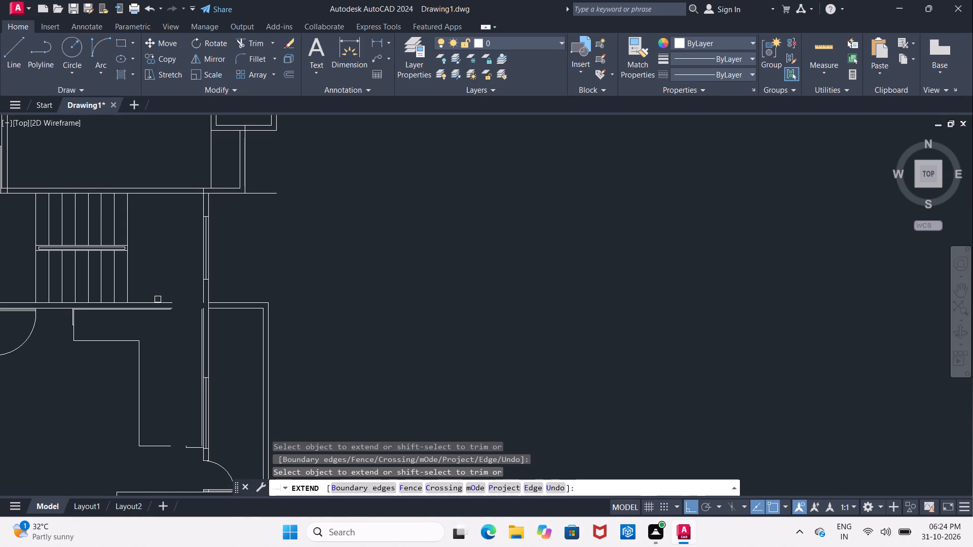
click(158, 301)
scroll(158, 301, up, 3)
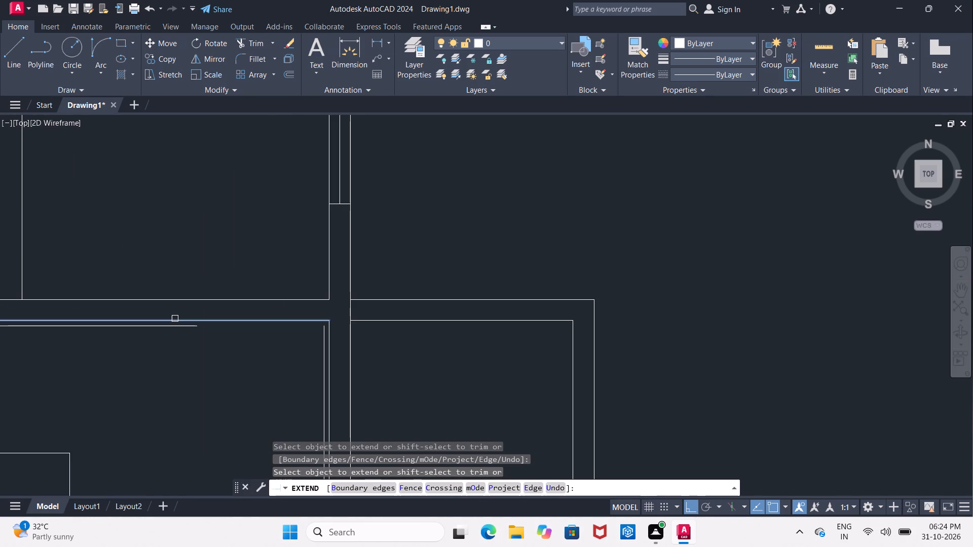
click(175, 319)
click(182, 327)
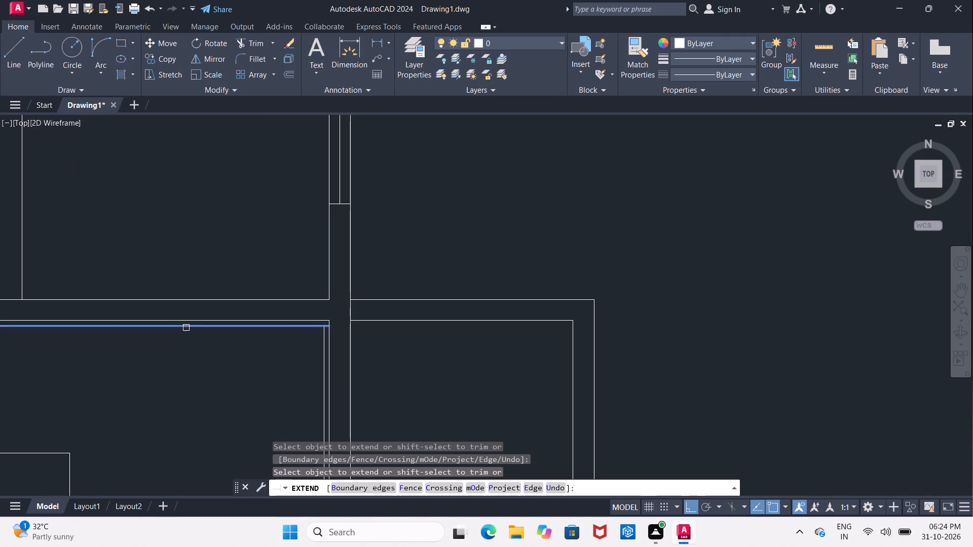
Extend the lower end edge of the L-shaped counter below the staircase across the gap to the moved outer wall.
scroll(193, 331, down, 3)
middle_drag(175, 364, 190, 274)
scroll(173, 365, up, 2)
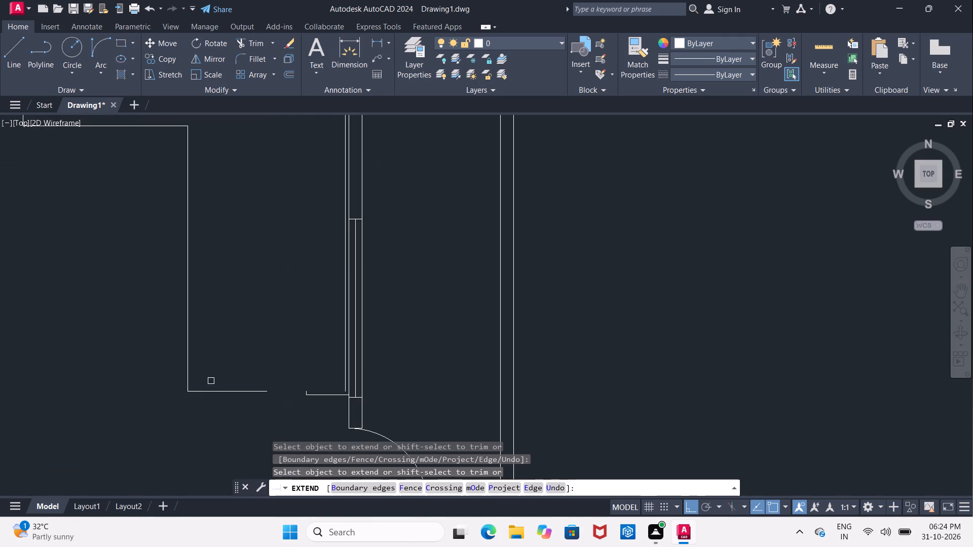
click(236, 392)
click(284, 391)
scroll(283, 329, down, 2)
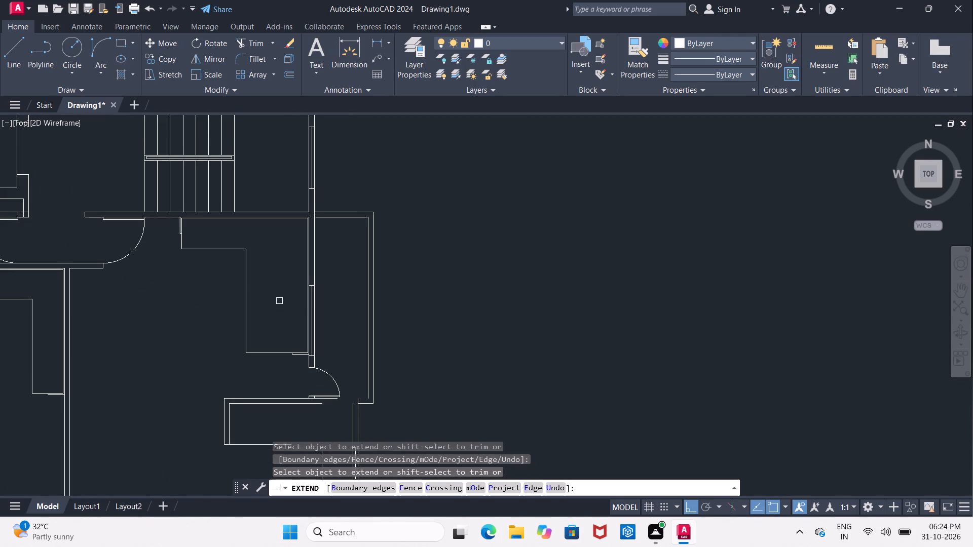
Extend both wall lines below the balcony door to the moved outer wall and balcony, and close the gap in the counter's front edge below.
middle_drag(279, 301, 260, 178)
scroll(272, 307, up, 2)
scroll(321, 281, up, 1)
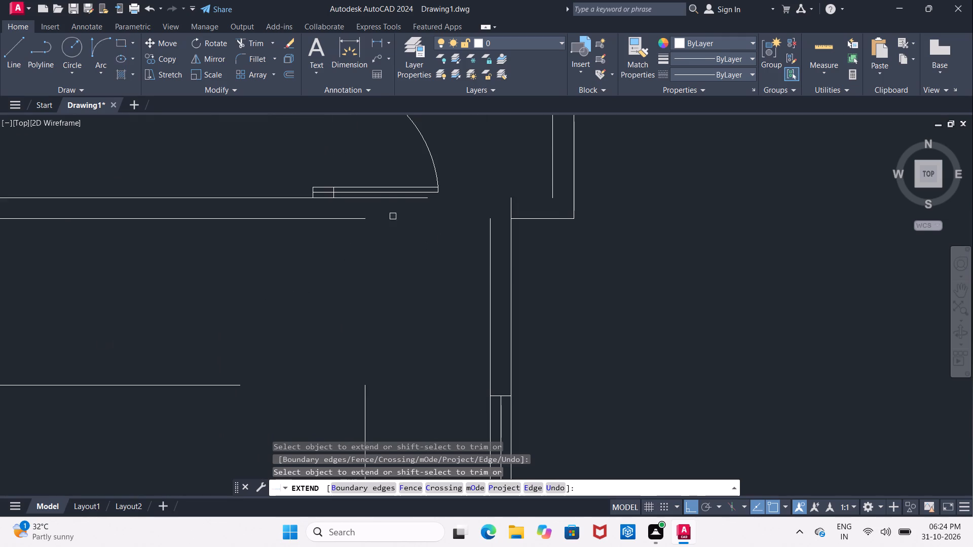
click(399, 199)
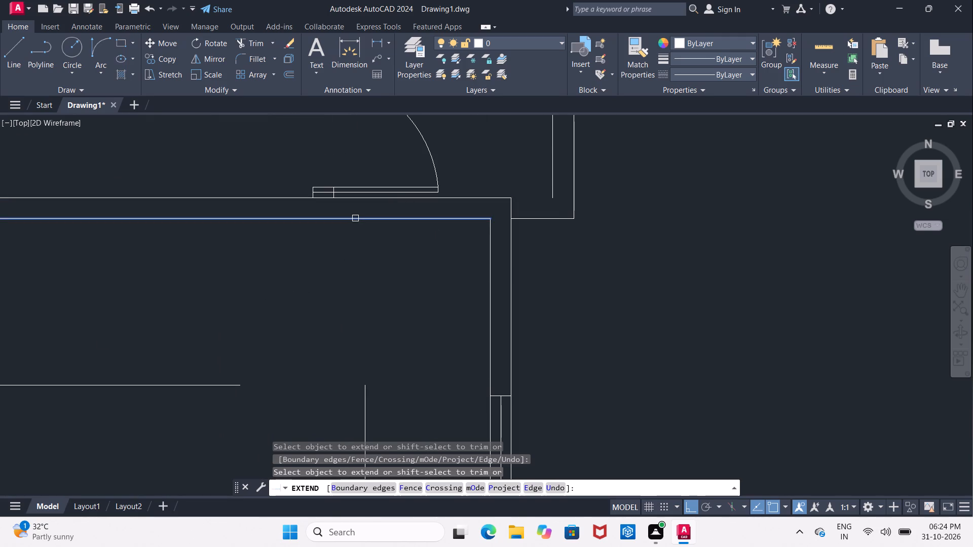
click(355, 218)
scroll(350, 227, down, 3)
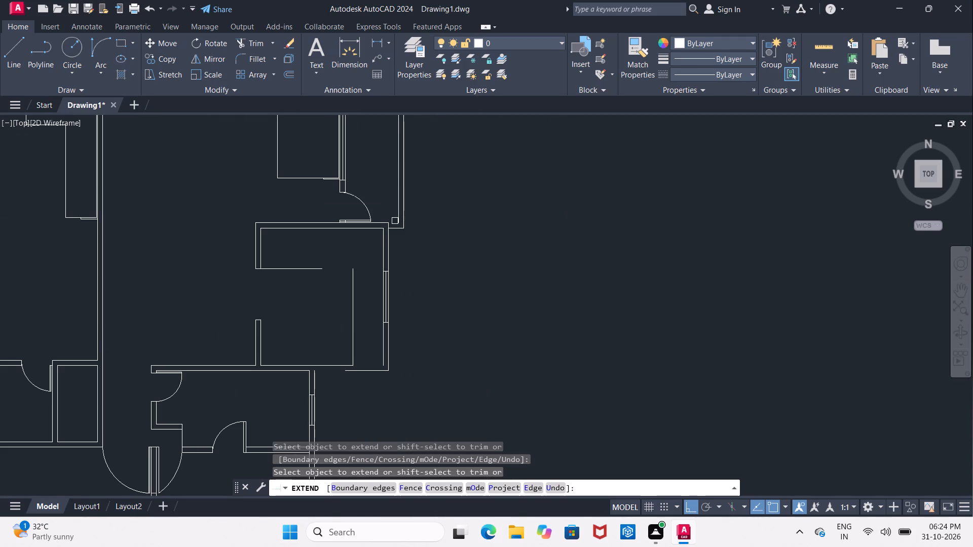
scroll(395, 220, up, 1)
click(376, 223)
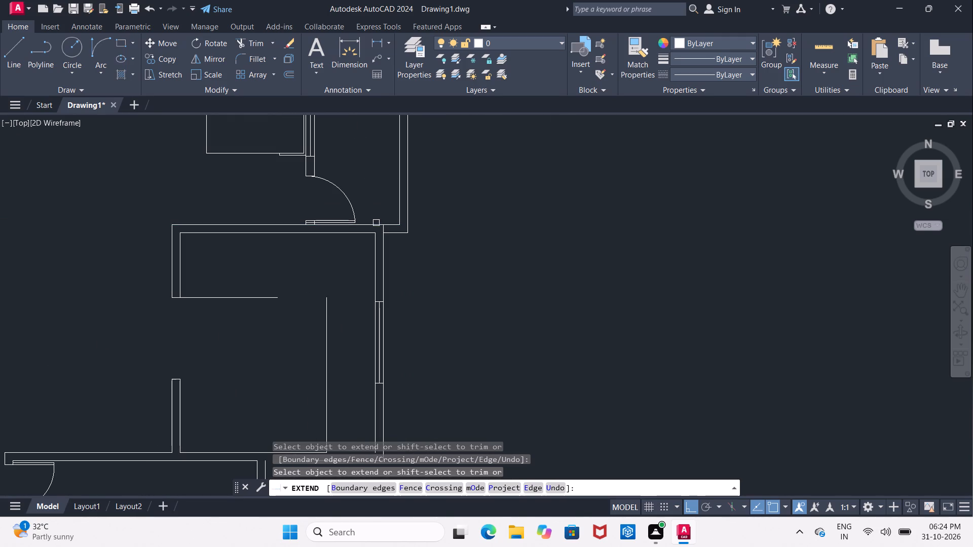
click(266, 298)
Extend the inner and outer lines of that counter room's bottom wall to meet the moved outer wall and the lower room's wall.
middle_drag(263, 261, 242, 165)
scroll(242, 165, down, 1)
scroll(238, 282, up, 3)
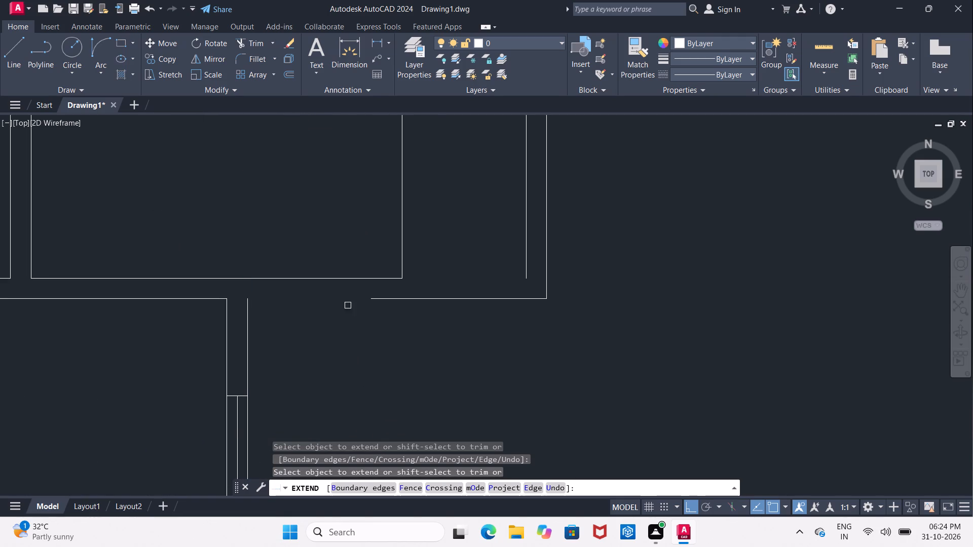
click(372, 298)
click(375, 278)
Trim the overhanging wall line and the overlapping lines where the outer wall beside the staircase meets the upper room's bottom wall.
scroll(359, 262, down, 5)
middle_drag(398, 322, 393, 327)
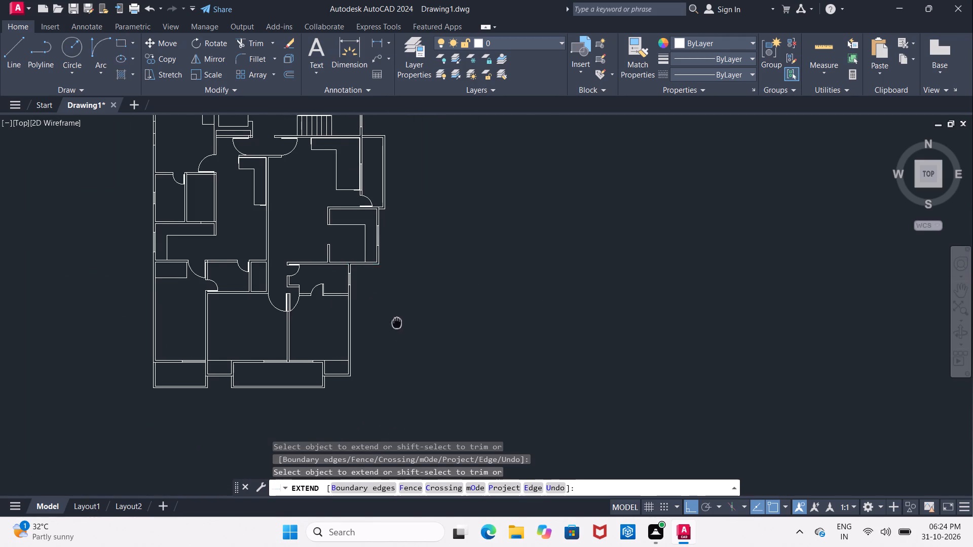
middle_drag(393, 327, 370, 379)
middle_drag(357, 188, 356, 229)
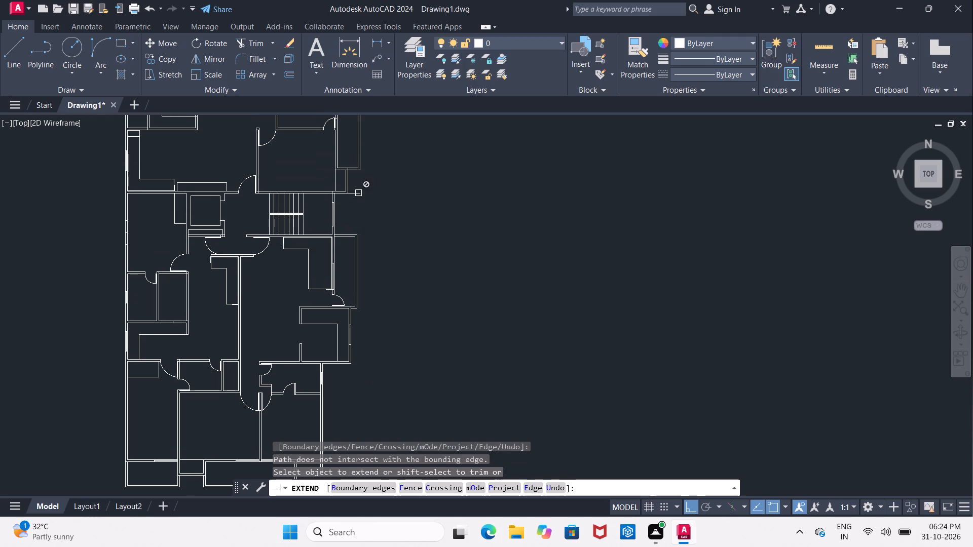
scroll(361, 169, up, 3)
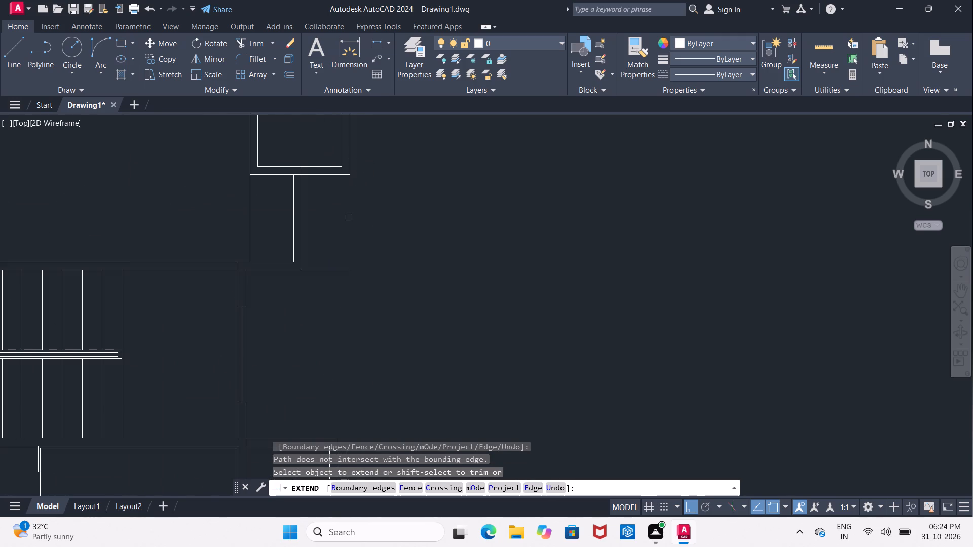
scroll(347, 218, down, 2)
scroll(345, 227, up, 1)
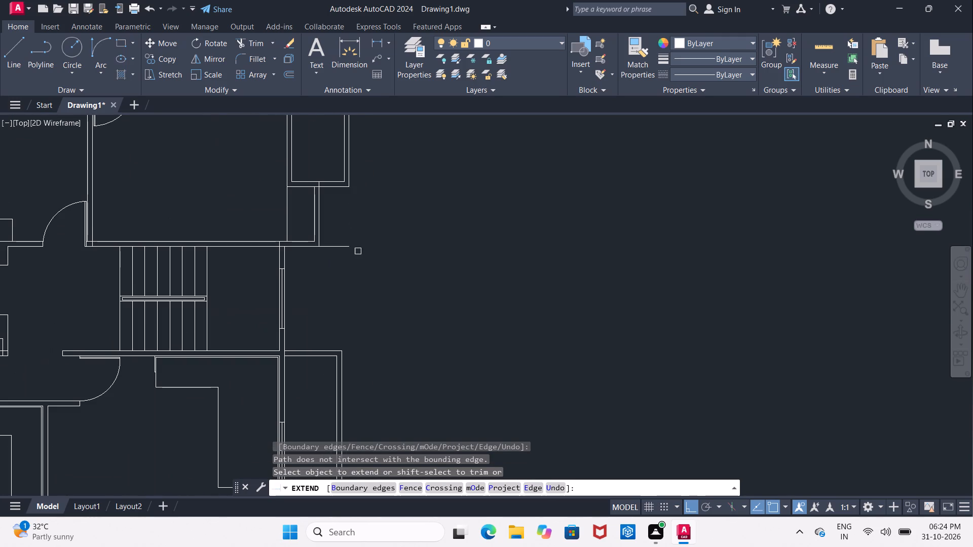
key(Escape)
text(TR)
key(space)
key(space)
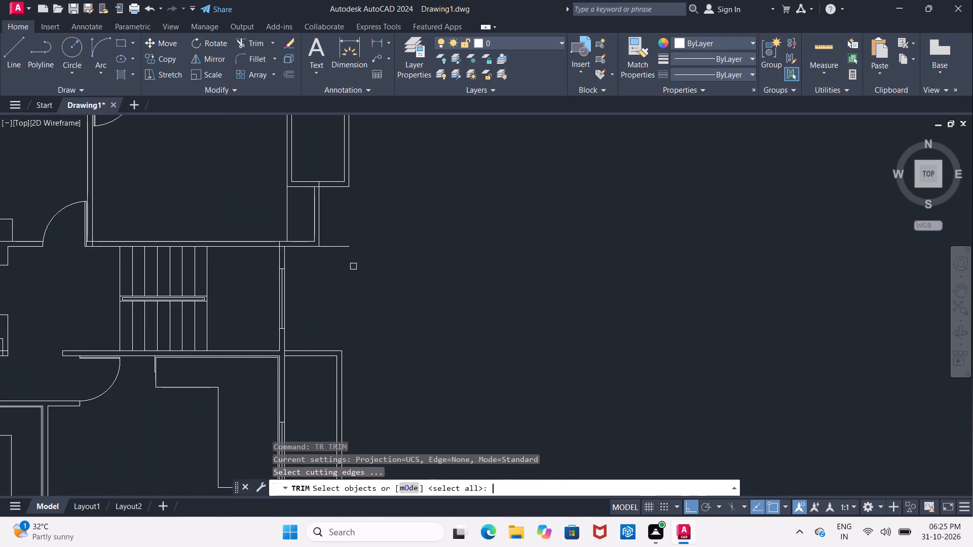
click(342, 245)
scroll(276, 247, up, 4)
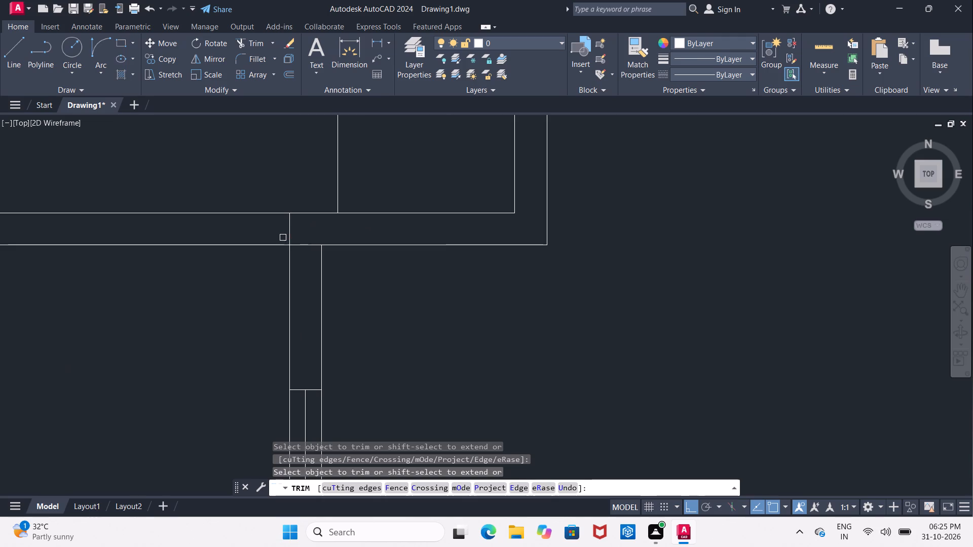
click(289, 231)
click(301, 246)
scroll(301, 246, down, 4)
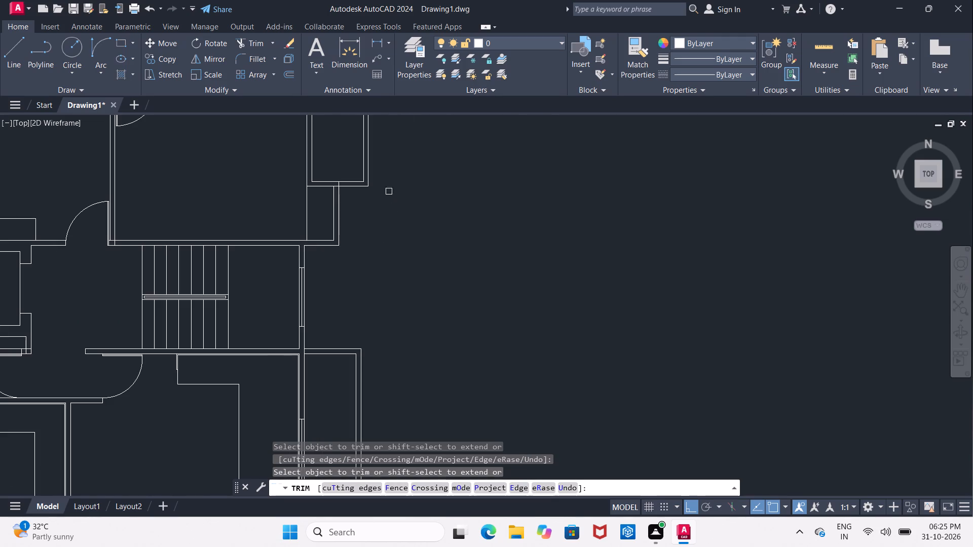
Trim the wall junction where the short outer wall meets the bottom of the upper balcony.
scroll(345, 175, up, 5)
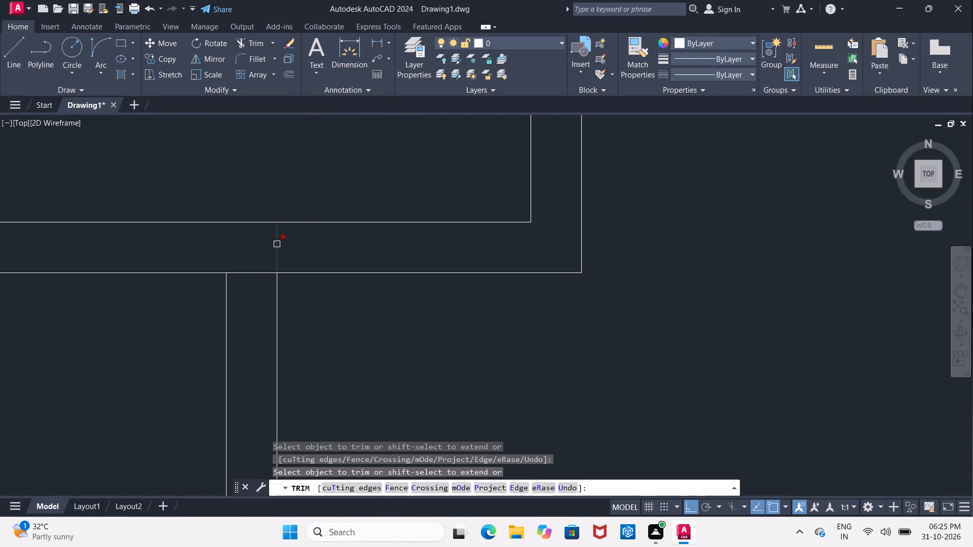
click(246, 274)
scroll(247, 274, down, 5)
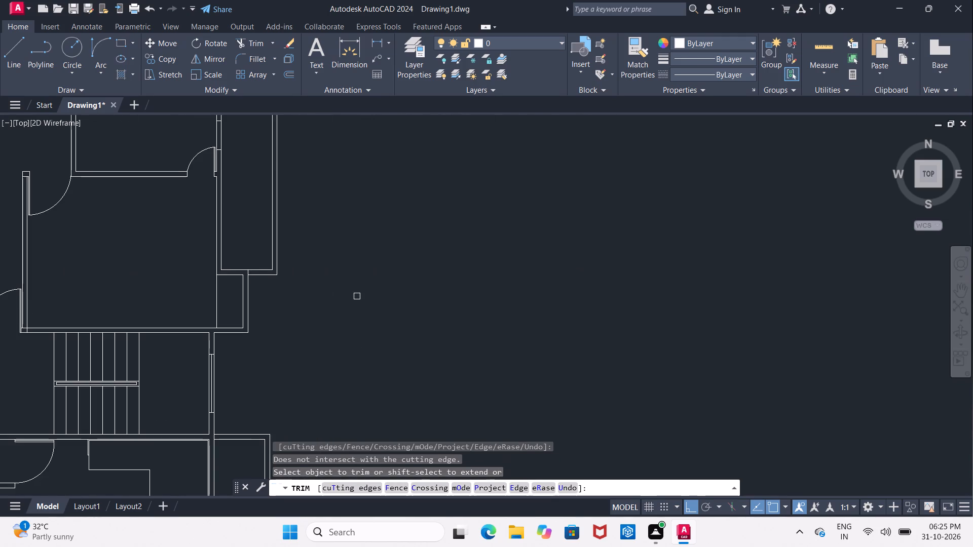
Trim the wall line and the leftover line inside the lower jamb of the balcony door below the staircase.
scroll(357, 296, down, 2)
scroll(289, 139, up, 1)
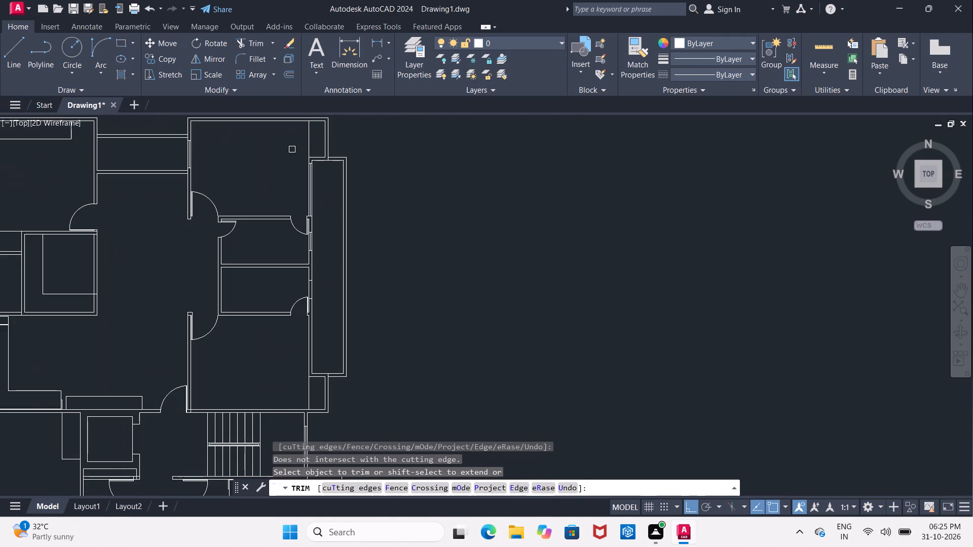
middle_drag(395, 266, 307, 129)
scroll(307, 205, down, 1)
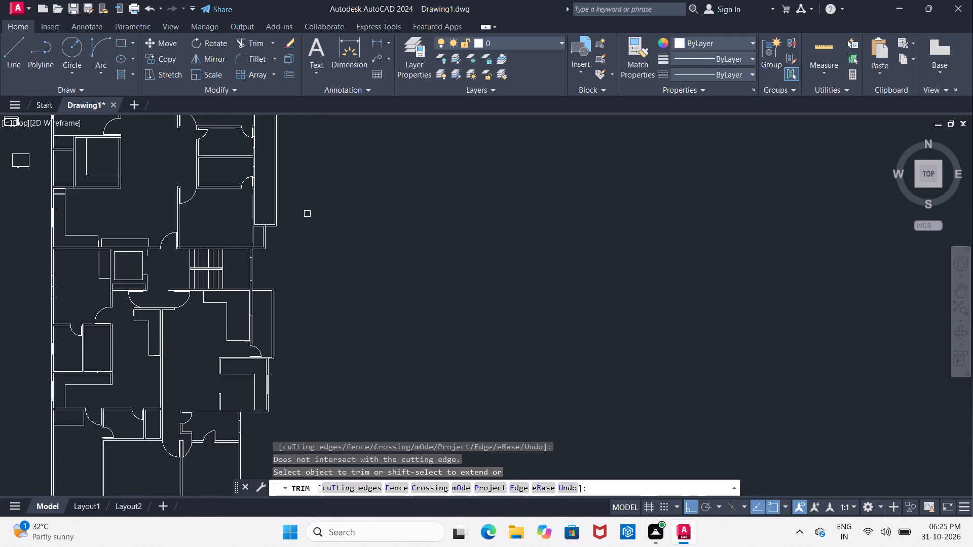
scroll(251, 359, up, 2)
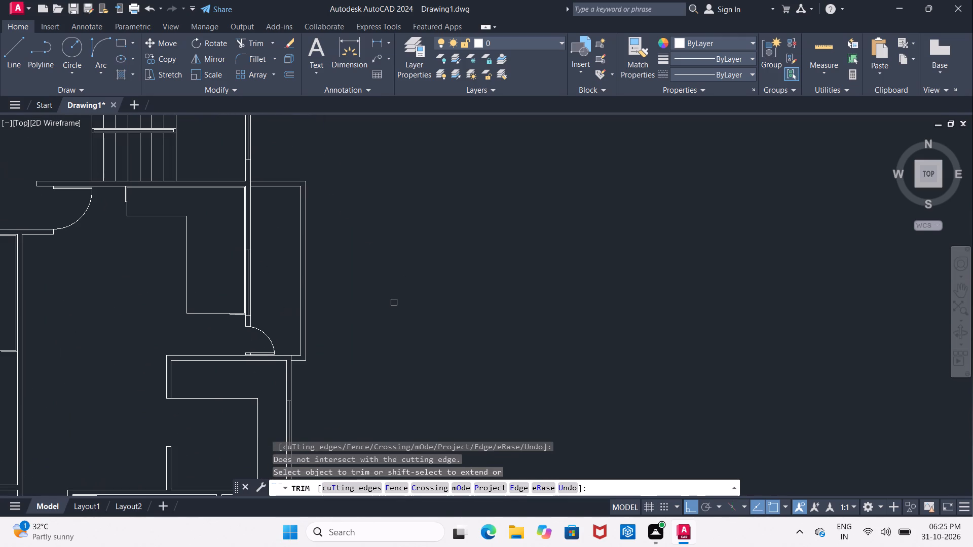
scroll(246, 367, up, 4)
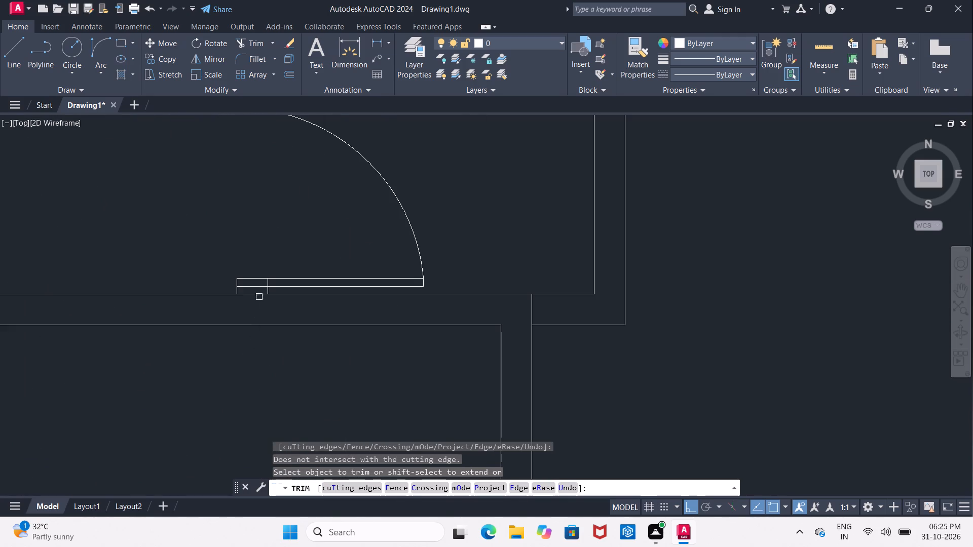
click(258, 295)
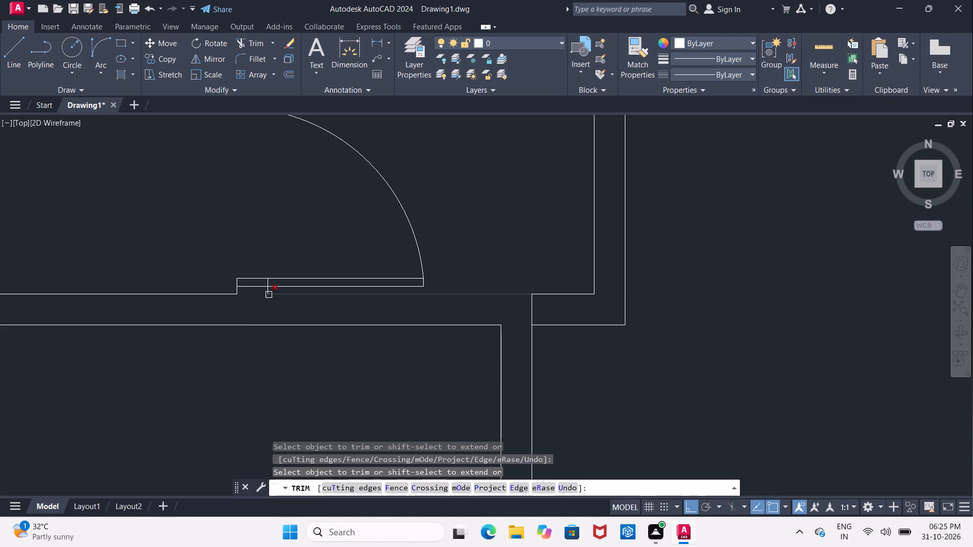
click(256, 284)
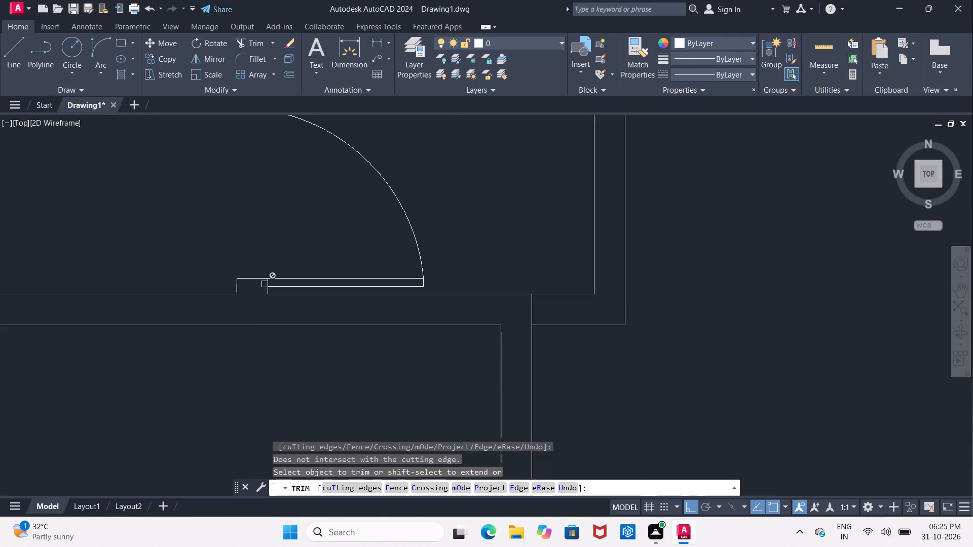
scroll(265, 284, up, 2)
click(270, 282)
scroll(266, 282, down, 6)
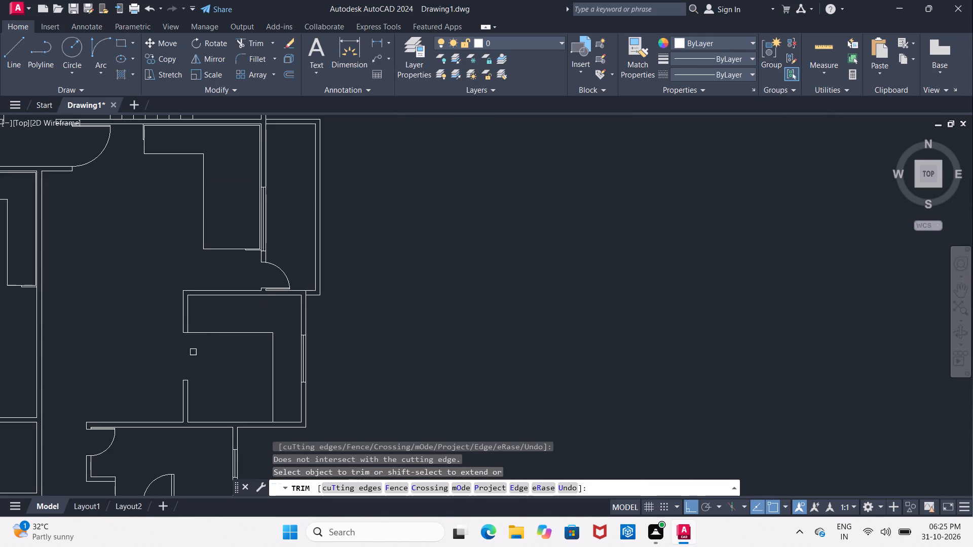
scroll(189, 356, down, 1)
middle_drag(189, 356, 202, 276)
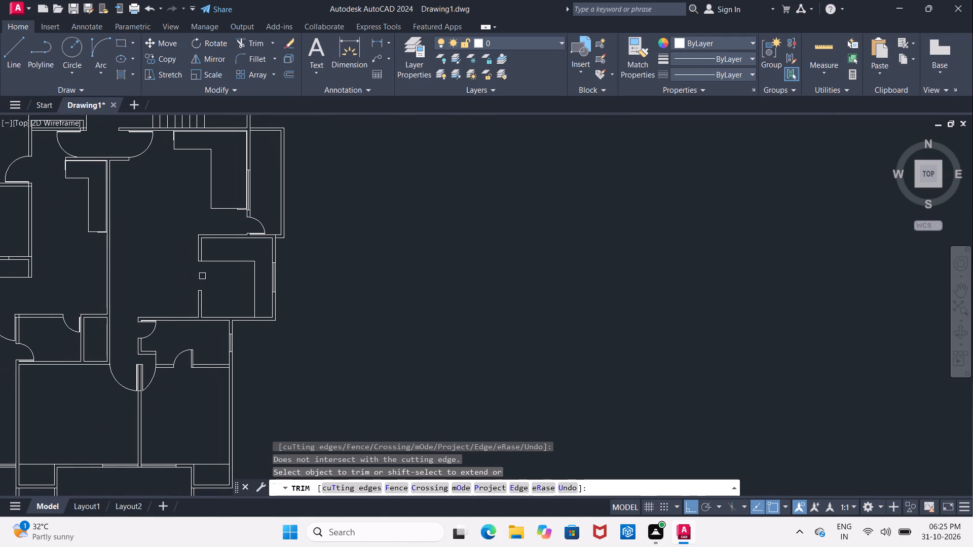
key(Escape)
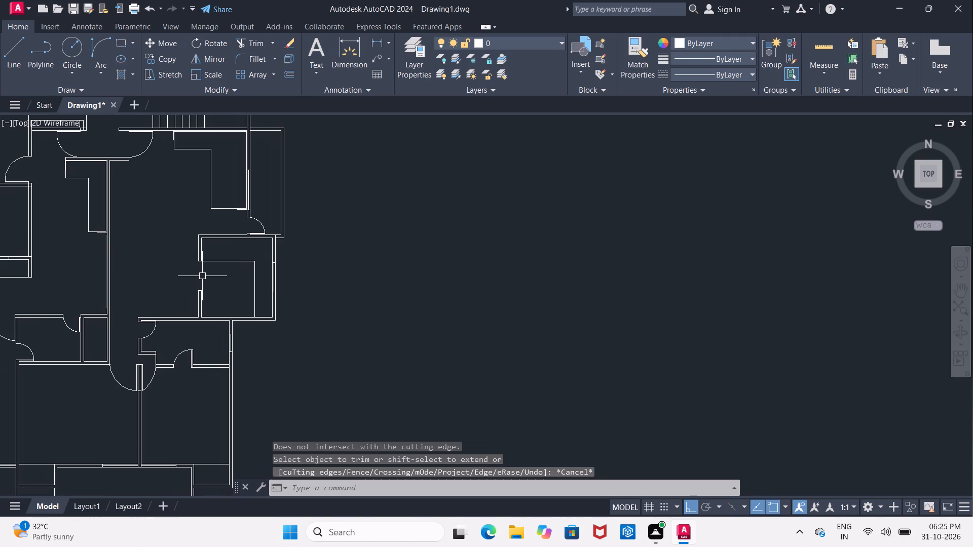
Offset the inner line of the top-left room's left wall 3" inward, across the wardrobe rectangle.
middle_drag(202, 276, 231, 311)
scroll(215, 275, down, 1)
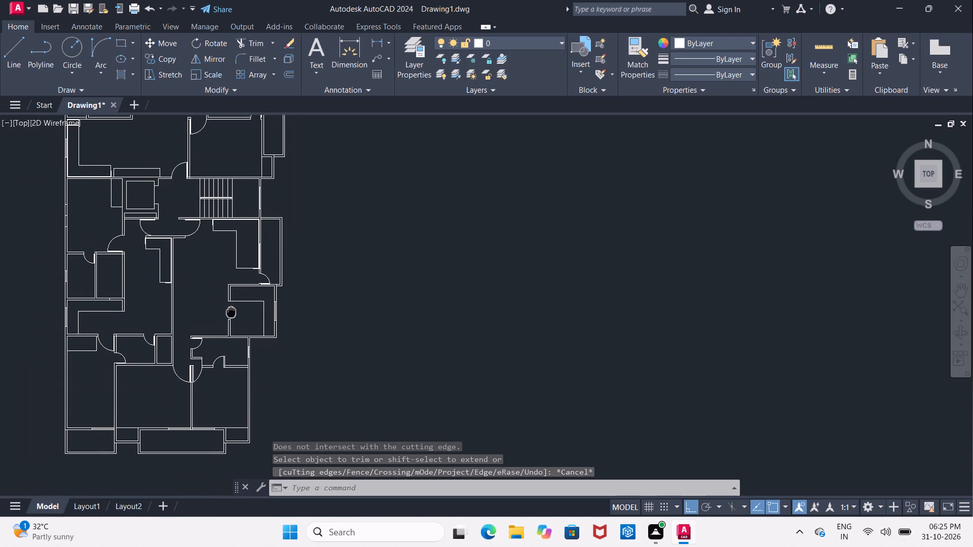
middle_drag(231, 311, 380, 437)
middle_drag(289, 144, 288, 153)
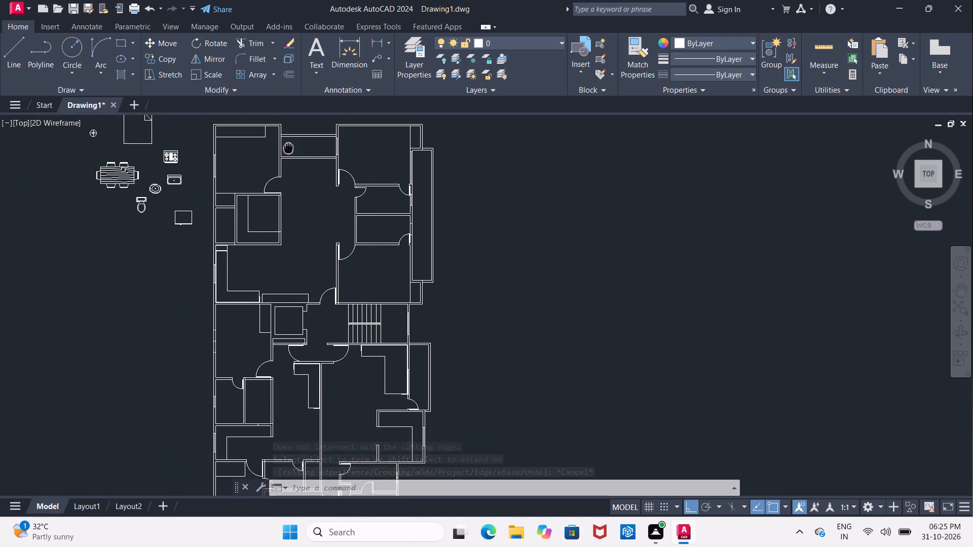
middle_drag(288, 153, 298, 227)
scroll(199, 198, up, 2)
scroll(288, 228, up, 3)
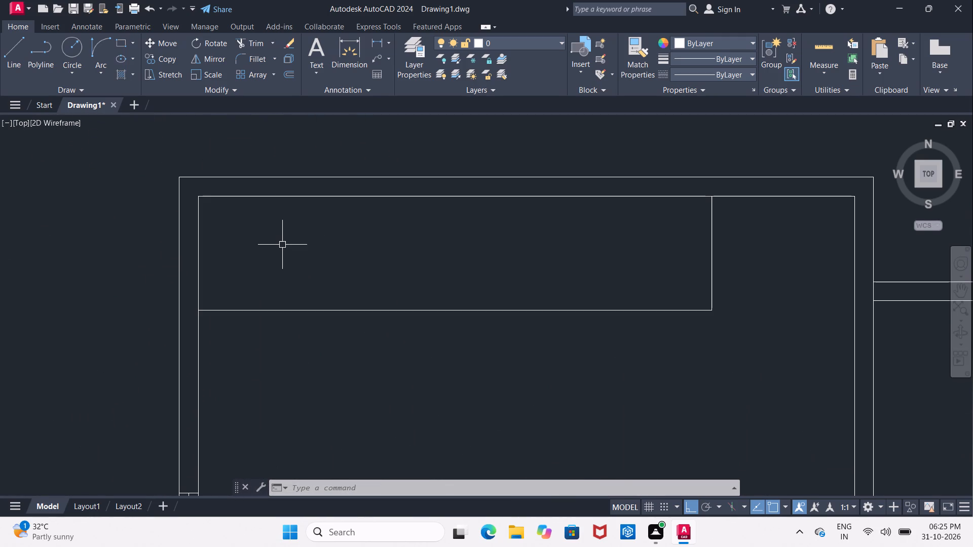
key(Escape)
key(o)
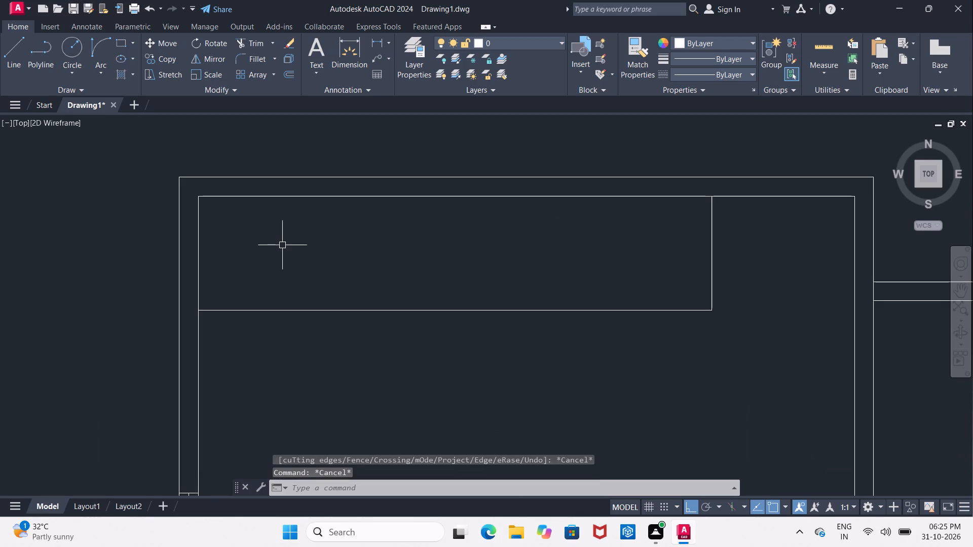
key(Return)
text(3")
key(Return)
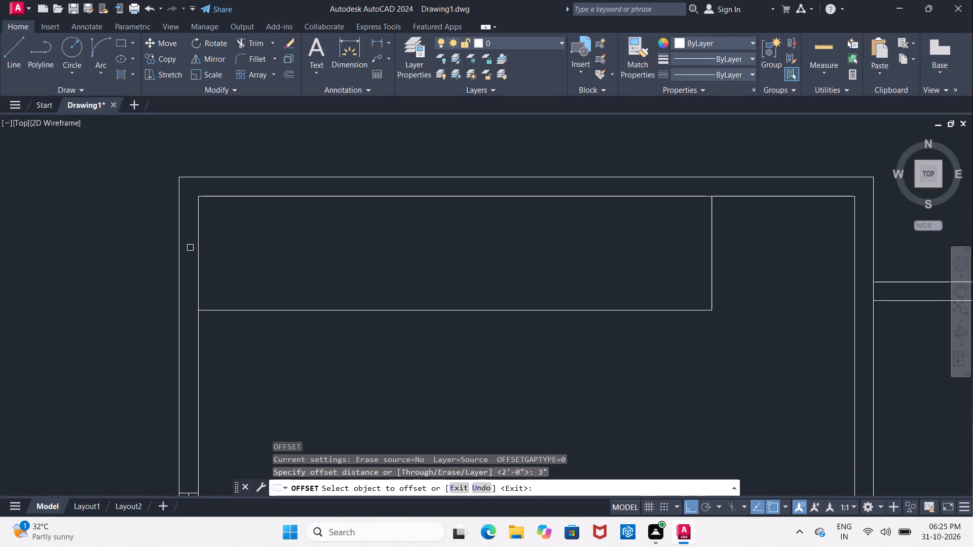
click(199, 259)
click(260, 276)
key(Escape)
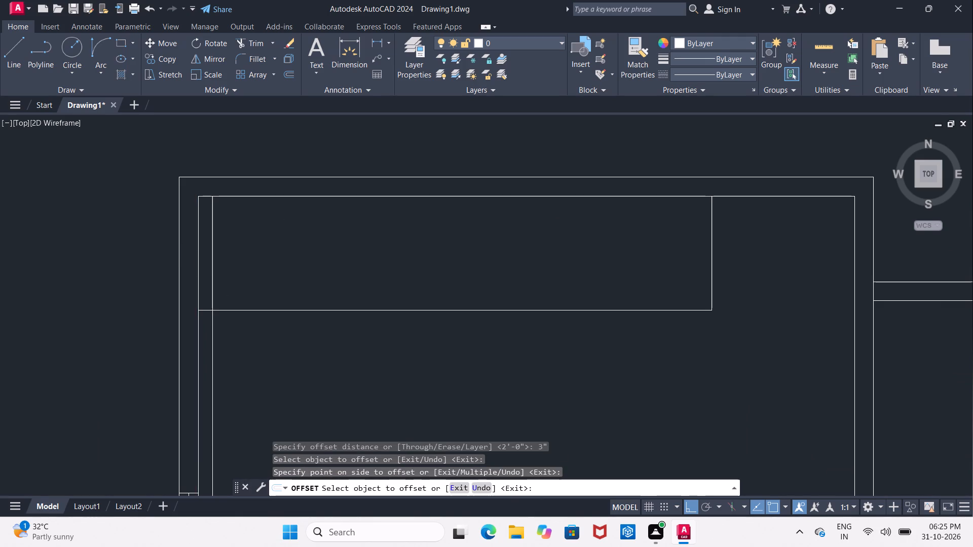
Trim the offset line below the wardrobe's front edge so that only the part inside the wardrobe is left.
text(TR)
key(space)
key(space)
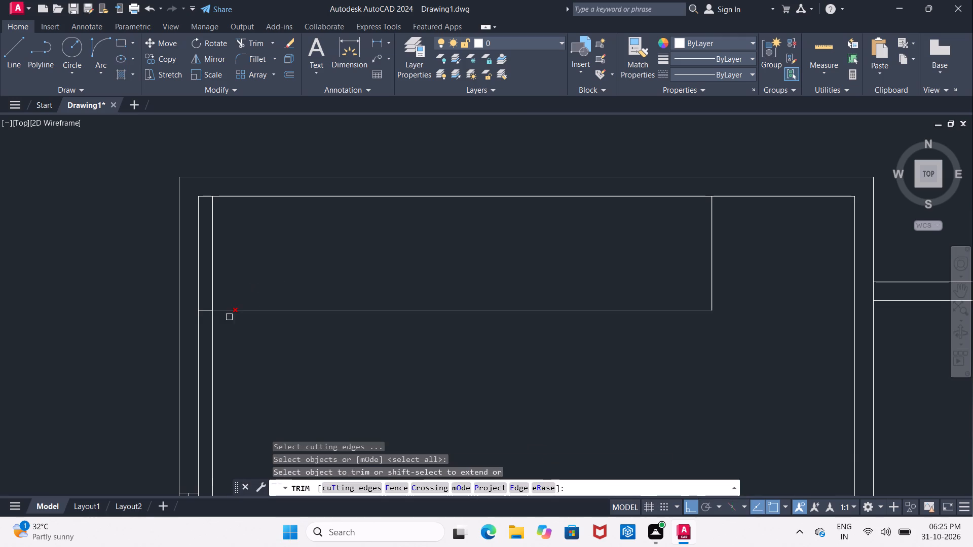
click(213, 328)
key(Escape)
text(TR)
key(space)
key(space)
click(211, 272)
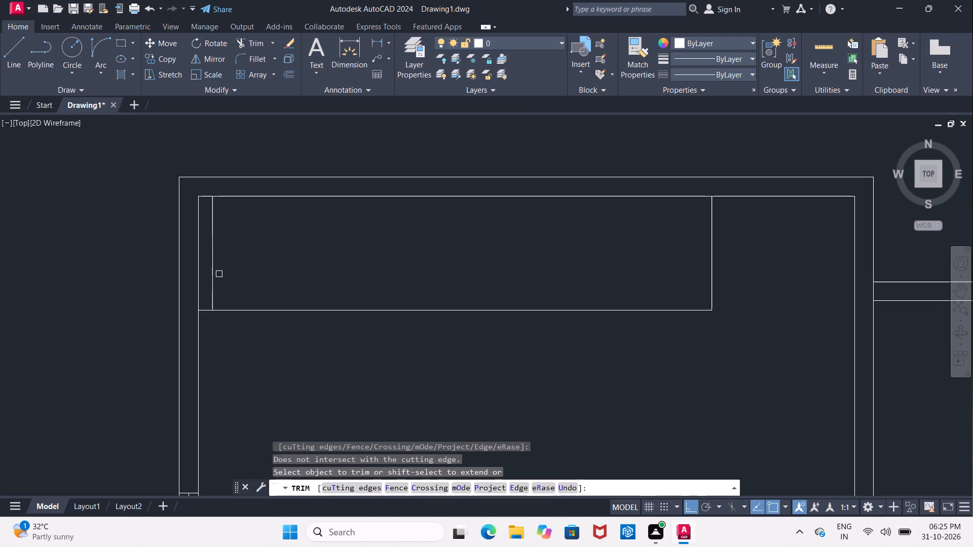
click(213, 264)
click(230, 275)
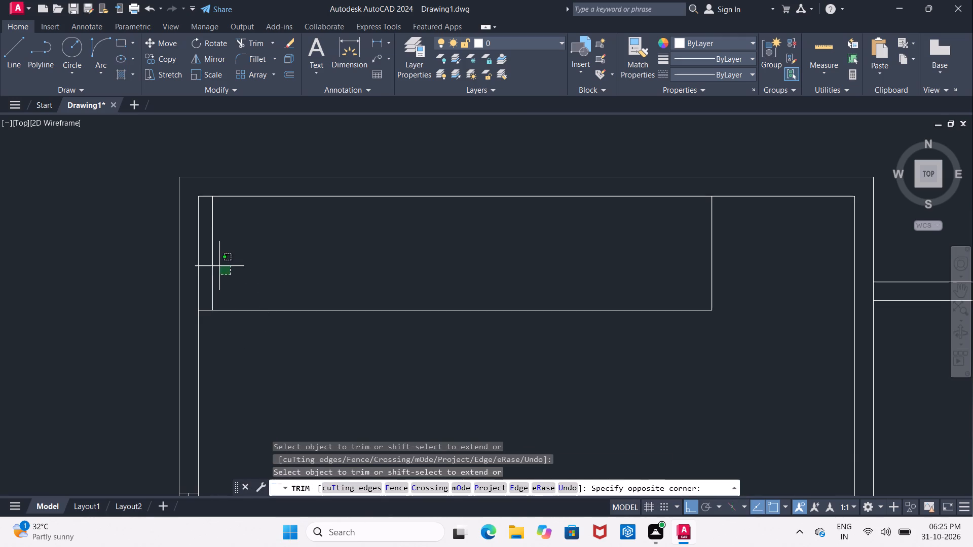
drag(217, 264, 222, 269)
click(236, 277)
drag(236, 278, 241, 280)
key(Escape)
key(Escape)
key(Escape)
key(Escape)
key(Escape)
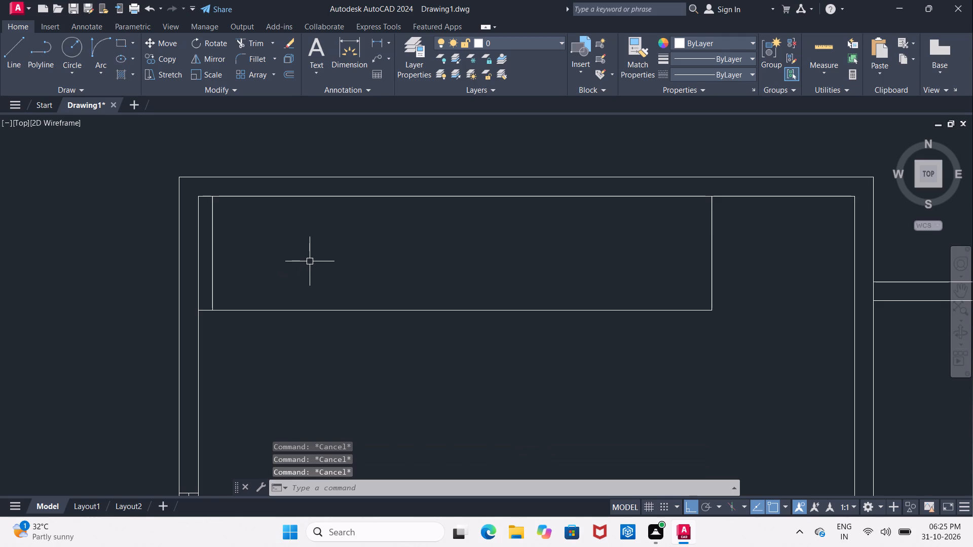
Offset the vertical line inside the top-left room's wardrobe rightward seven times at 3" spacing, each copy from the previous one.
key(o)
key(Return)
key(3)
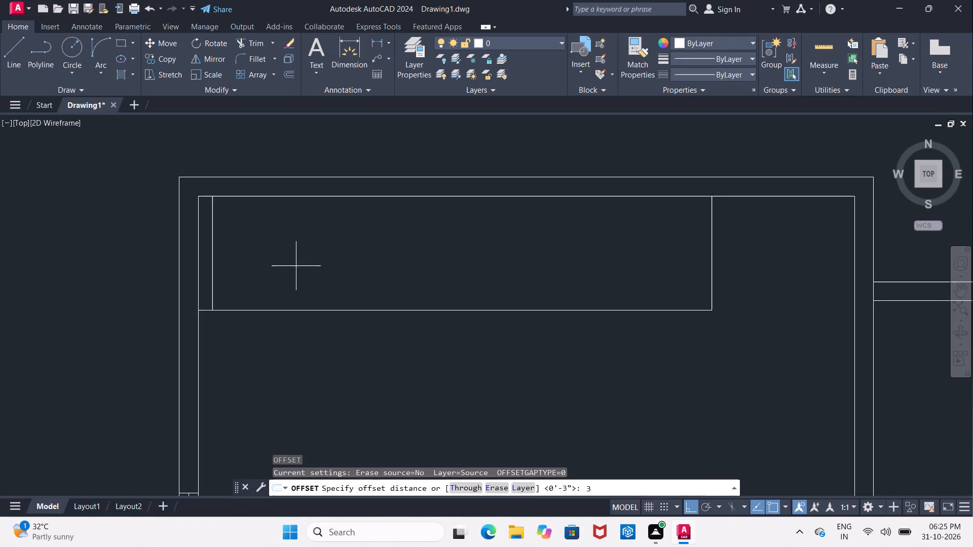
key(shift+quotedbl)
key(Return)
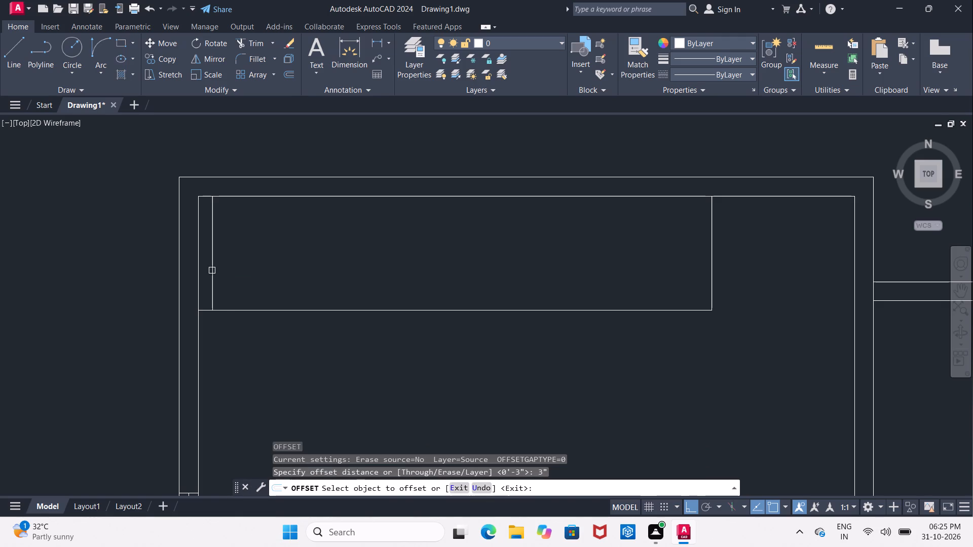
drag(213, 270, 217, 271)
click(236, 276)
click(228, 266)
click(247, 269)
click(241, 264)
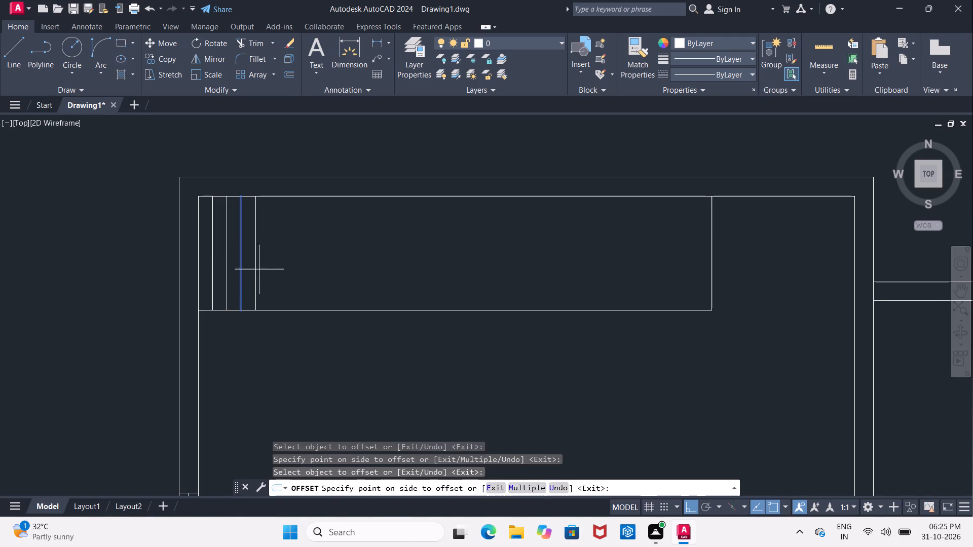
click(268, 269)
click(256, 264)
click(272, 268)
click(270, 265)
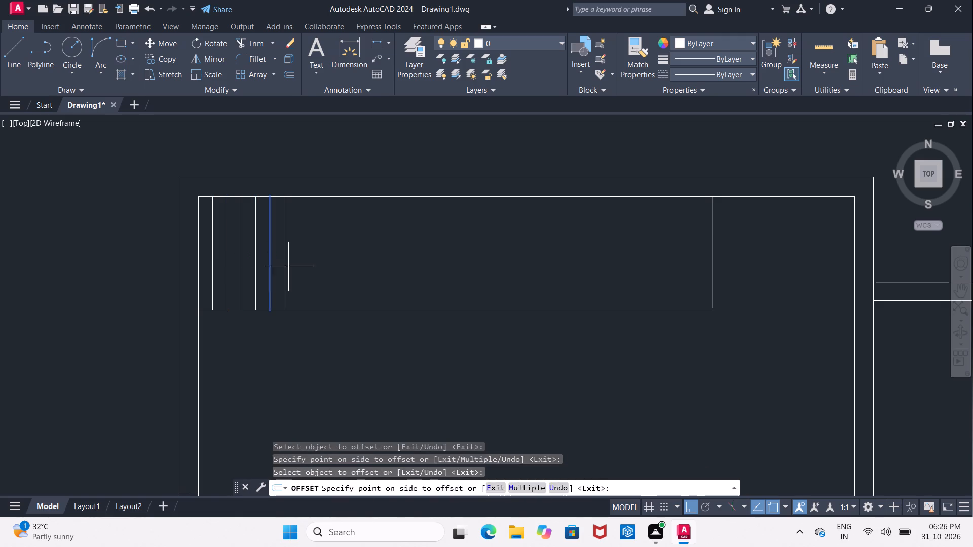
click(289, 266)
click(284, 262)
click(326, 262)
click(301, 260)
click(326, 262)
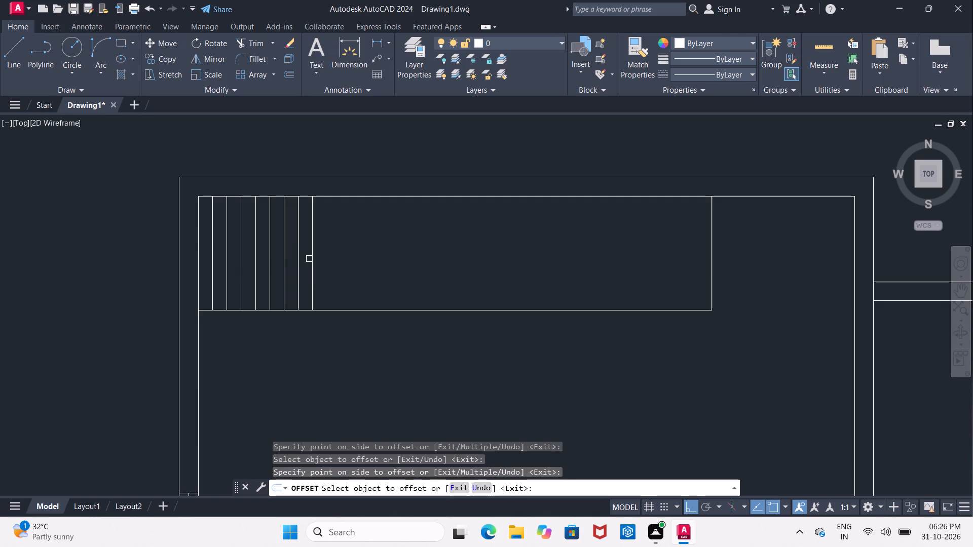
Continue the wardrobe's hatch-like row with seven more vertical lines at 3" spacing, up to just short of its middle.
drag(311, 260, 316, 263)
click(334, 265)
drag(328, 263, 338, 266)
click(438, 264)
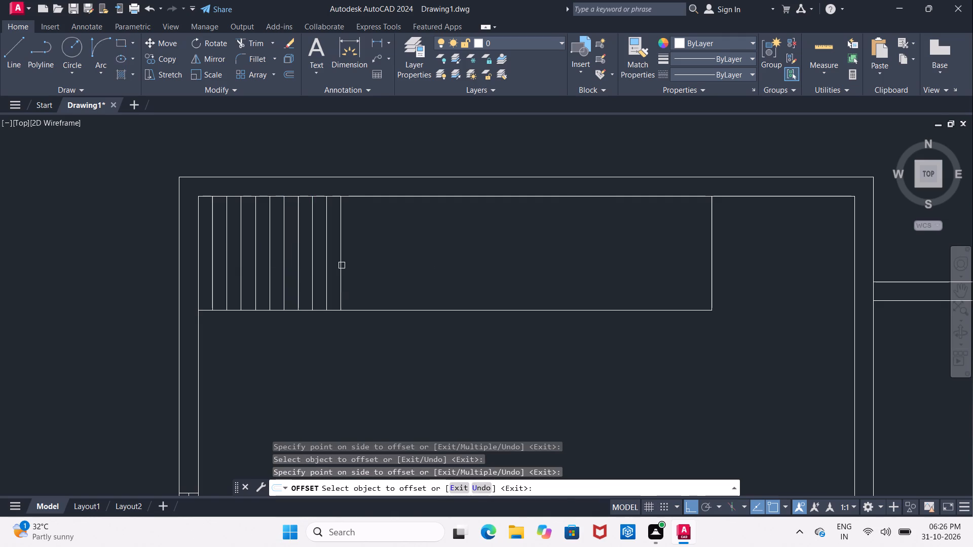
click(340, 265)
click(425, 263)
click(354, 266)
click(404, 268)
drag(368, 264, 393, 268)
click(421, 269)
drag(385, 264, 390, 266)
click(438, 271)
click(398, 265)
click(467, 267)
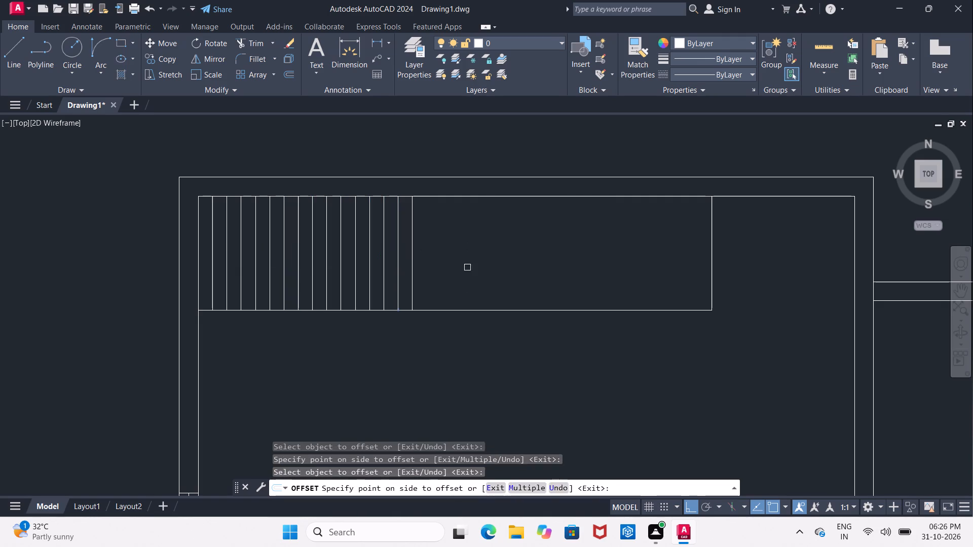
Offset six more 3"-spaced vertical lines rightward, carrying the wardrobe's row past its middle.
drag(414, 264, 440, 273)
click(455, 275)
drag(429, 270, 437, 271)
click(459, 272)
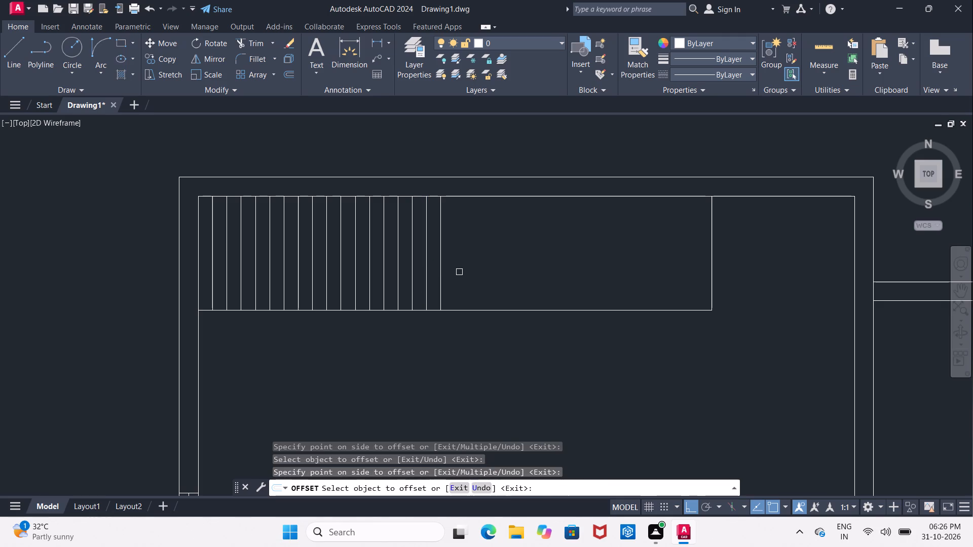
click(443, 267)
click(472, 266)
click(459, 264)
click(457, 264)
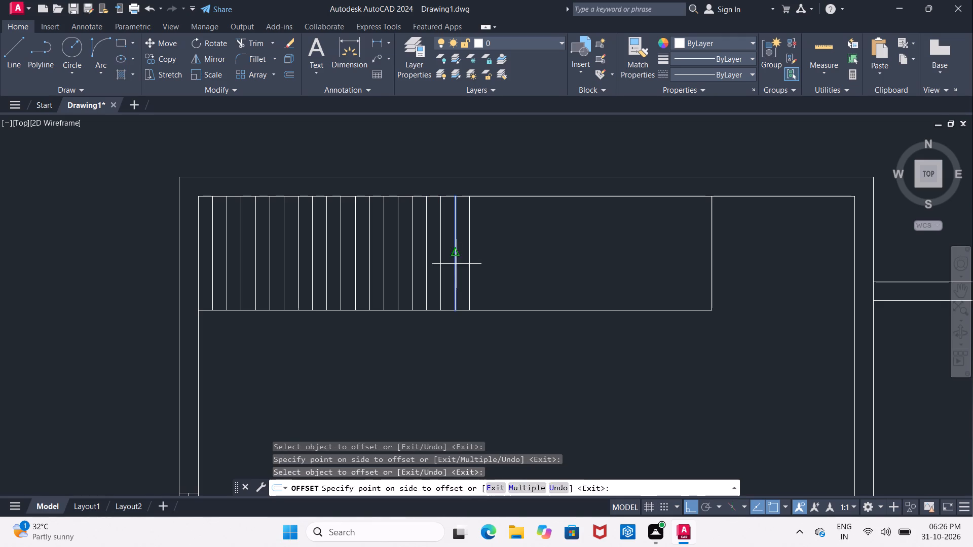
click(493, 269)
drag(471, 263, 477, 264)
click(500, 265)
click(482, 265)
click(522, 262)
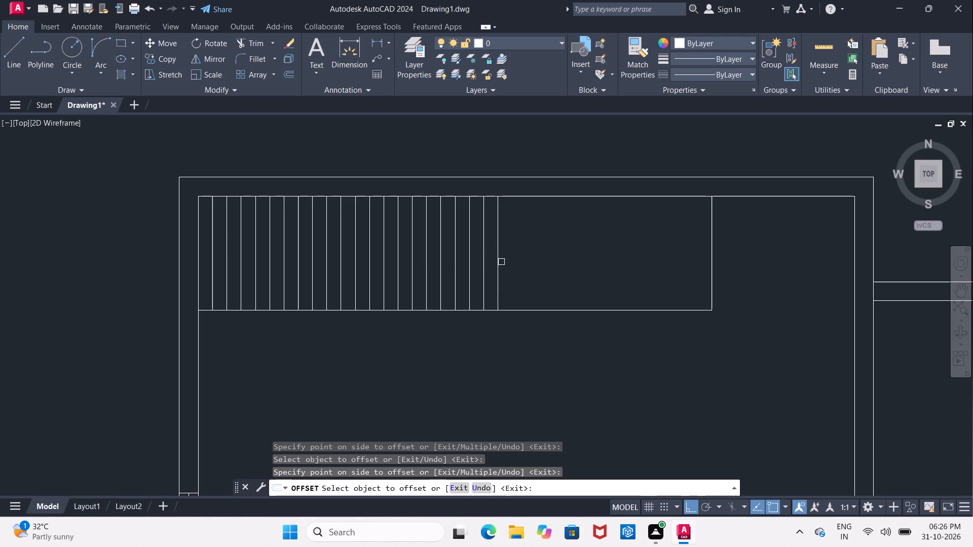
Add four more vertical lines at 3" offsets to the right of the last line in the wardrobe.
click(509, 262)
drag(501, 259, 511, 262)
click(538, 261)
drag(498, 261, 512, 264)
click(534, 265)
click(510, 264)
click(556, 270)
drag(526, 267, 536, 269)
click(568, 267)
drag(543, 267, 552, 268)
click(611, 261)
click(594, 271)
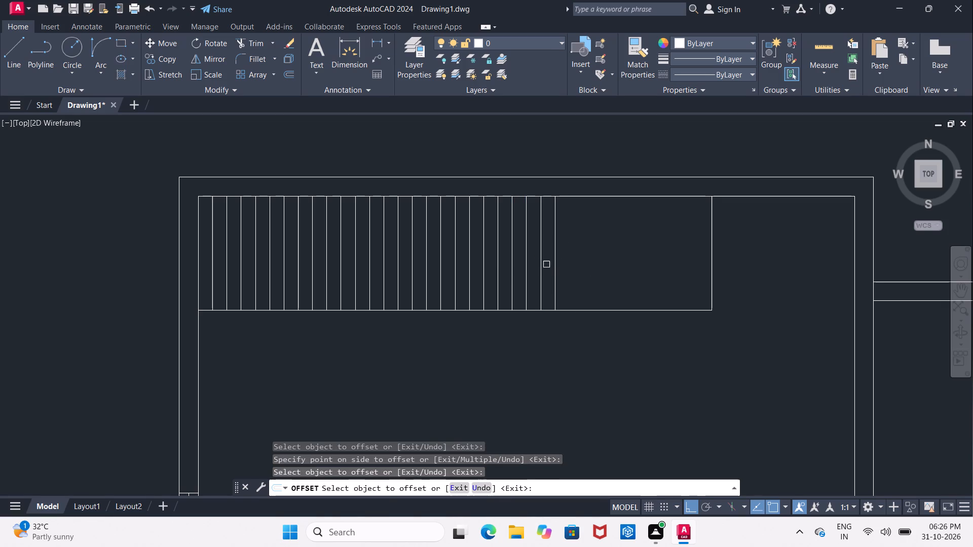
Extend the wardrobe's line row rightward with five more vertical lines at 3" offsets.
drag(556, 267, 564, 269)
click(610, 264)
click(571, 263)
click(627, 261)
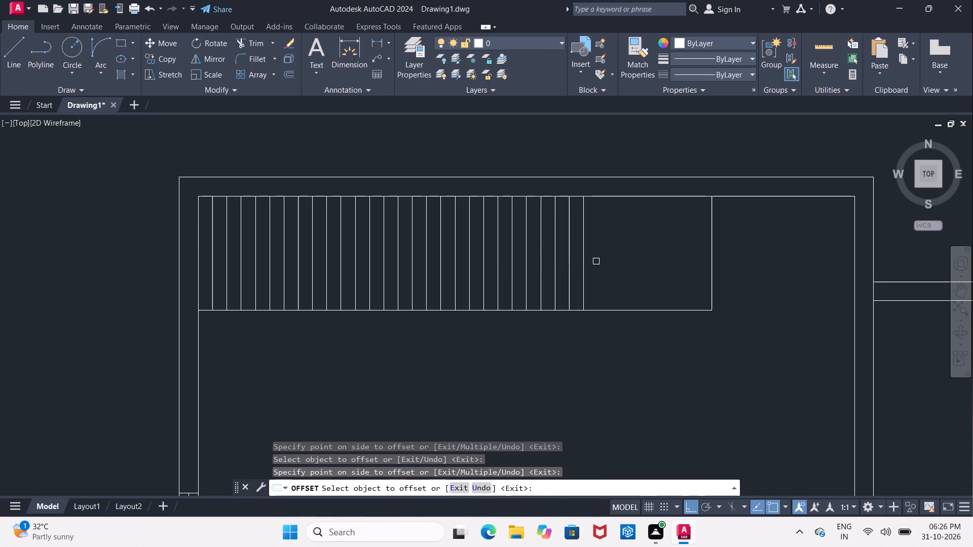
drag(582, 262, 587, 265)
click(635, 269)
drag(596, 268, 601, 269)
click(656, 268)
click(625, 266)
drag(613, 269, 620, 270)
click(674, 267)
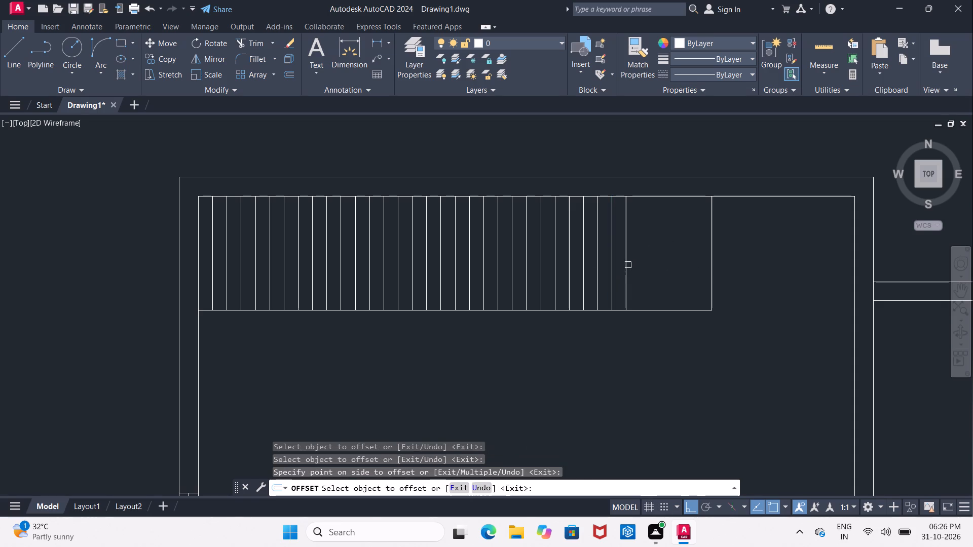
Offset the last five 3"-spaced vertical lines so the row fills the wardrobe to its right edge.
click(624, 265)
click(673, 265)
click(640, 266)
click(672, 268)
drag(654, 268, 658, 269)
click(682, 269)
click(668, 268)
click(692, 268)
click(685, 268)
click(701, 269)
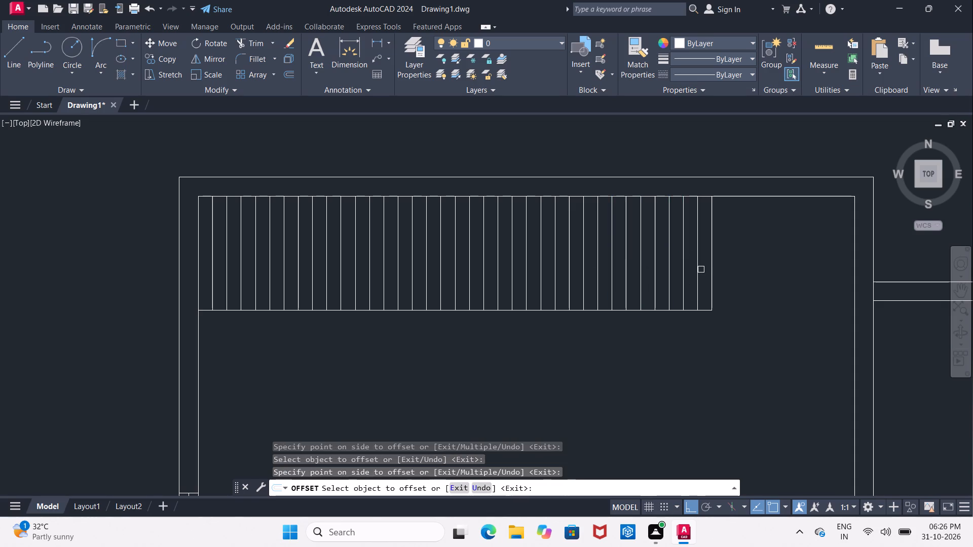
Offset the left edge of the long cabinet above the lift inward as four successive vertical lines at 3" spacing.
scroll(635, 341, down, 3)
middle_drag(624, 367, 538, 209)
scroll(538, 218, down, 2)
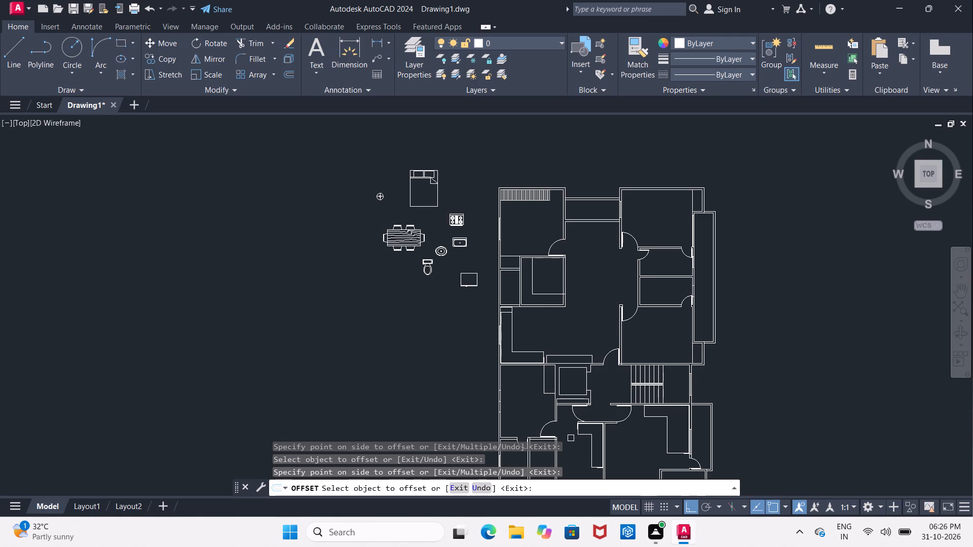
scroll(556, 363, up, 2)
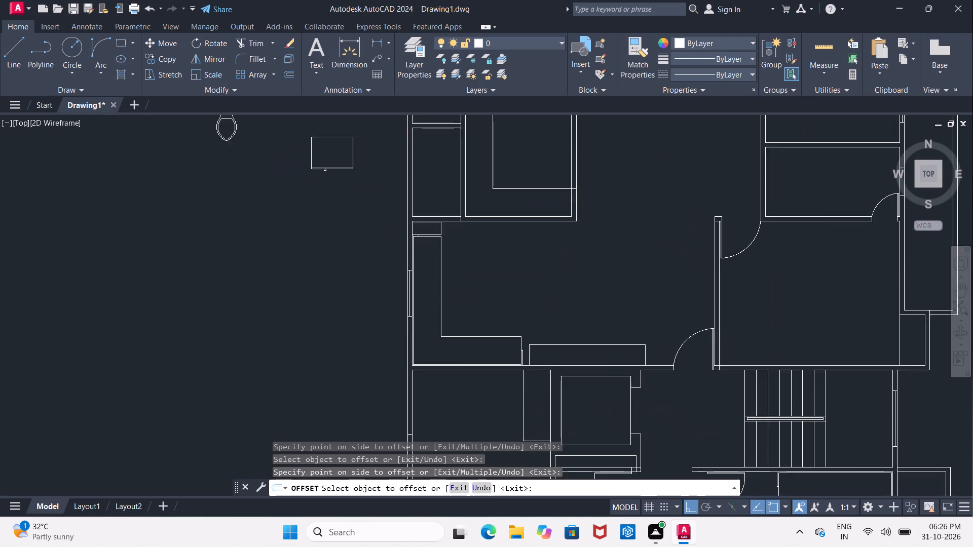
scroll(550, 361, up, 4)
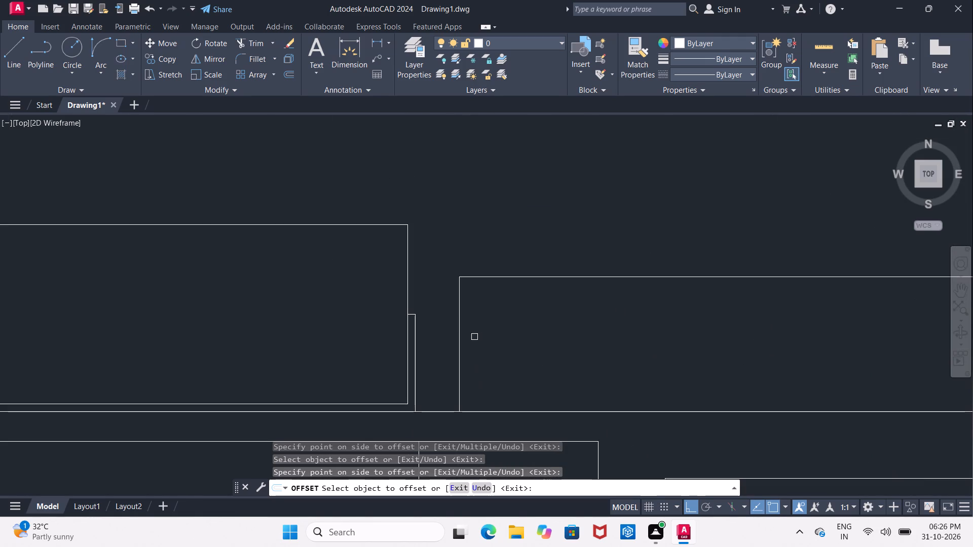
click(462, 336)
click(498, 339)
click(484, 339)
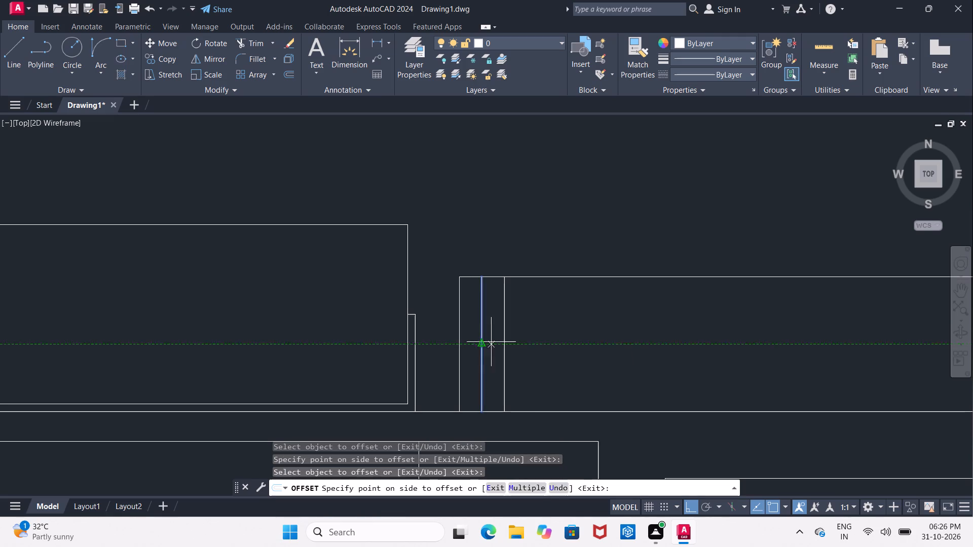
click(538, 342)
middle_drag(579, 344, 338, 308)
click(264, 302)
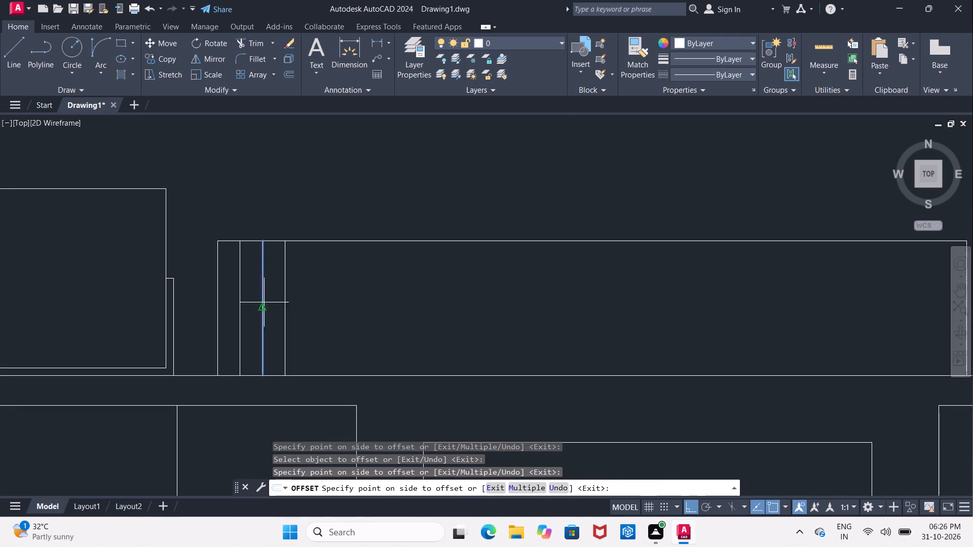
click(286, 314)
click(286, 314)
click(363, 310)
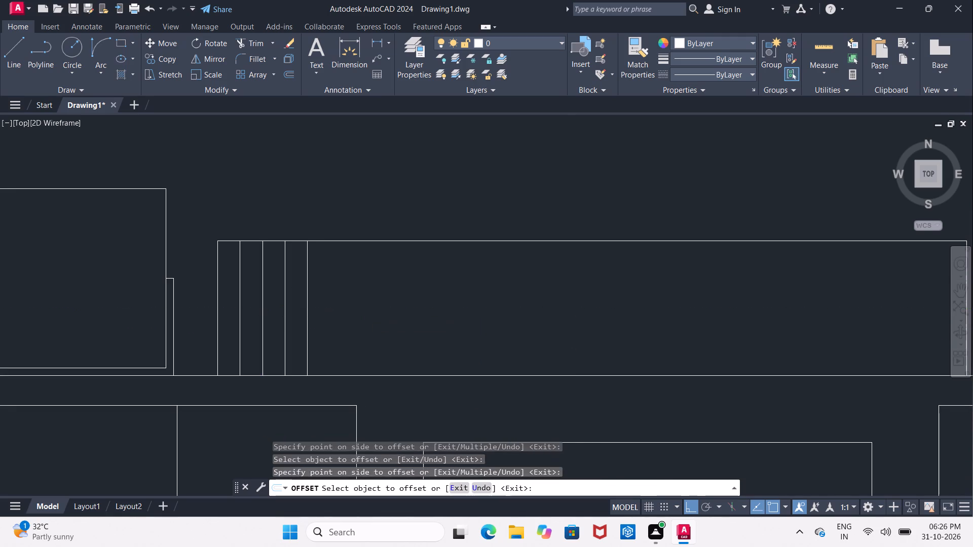
Continue the row in the cabinet above the lift with six more vertical lines offset 3" apart.
click(307, 312)
click(426, 311)
click(331, 314)
click(406, 320)
drag(352, 318, 360, 319)
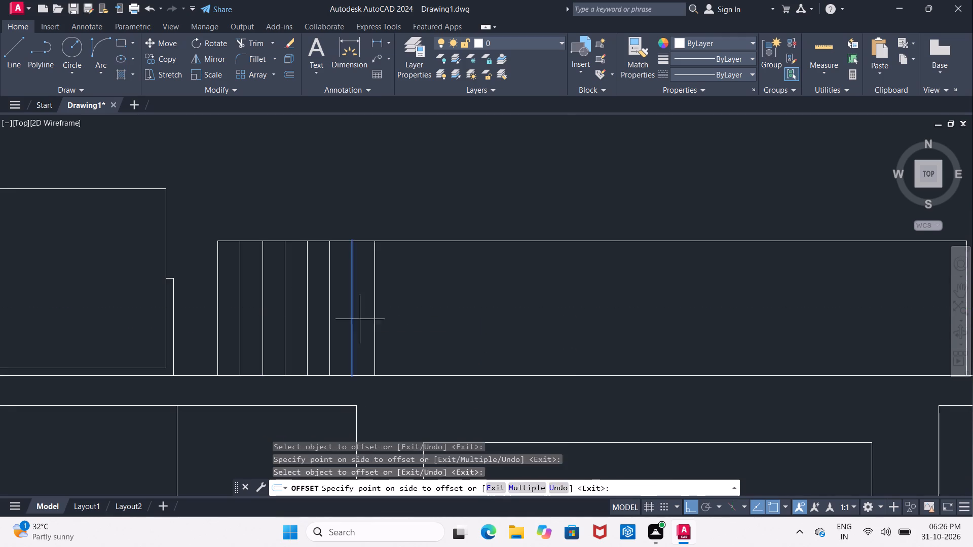
click(425, 322)
click(370, 319)
click(376, 320)
click(426, 325)
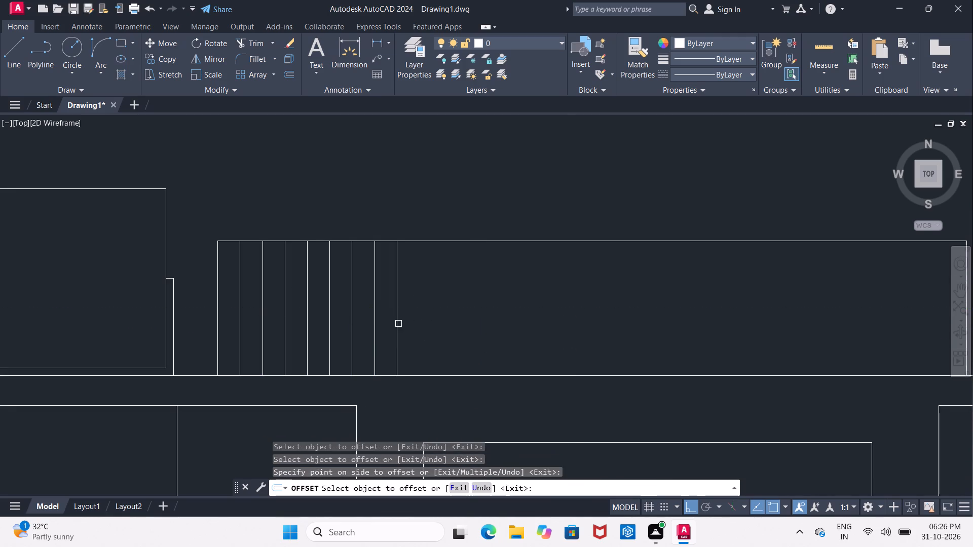
click(398, 324)
click(448, 326)
click(421, 324)
click(454, 327)
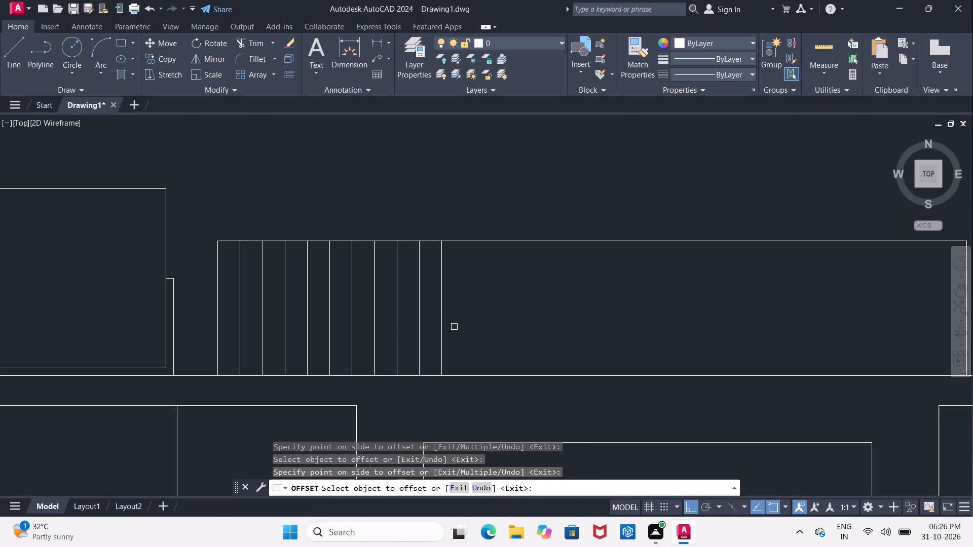
Offset five more vertical lines rightward at 3" spacing, bringing the cabinet's row close to its middle.
click(440, 324)
click(476, 326)
click(463, 323)
click(516, 325)
drag(481, 322, 485, 324)
click(540, 328)
drag(491, 324, 512, 333)
drag(490, 328, 496, 329)
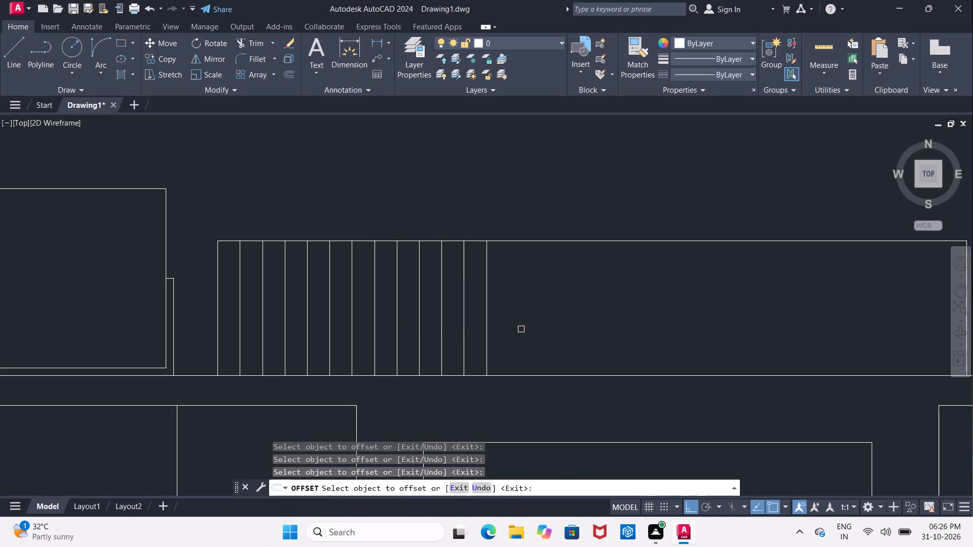
click(488, 326)
click(515, 325)
click(508, 325)
click(554, 320)
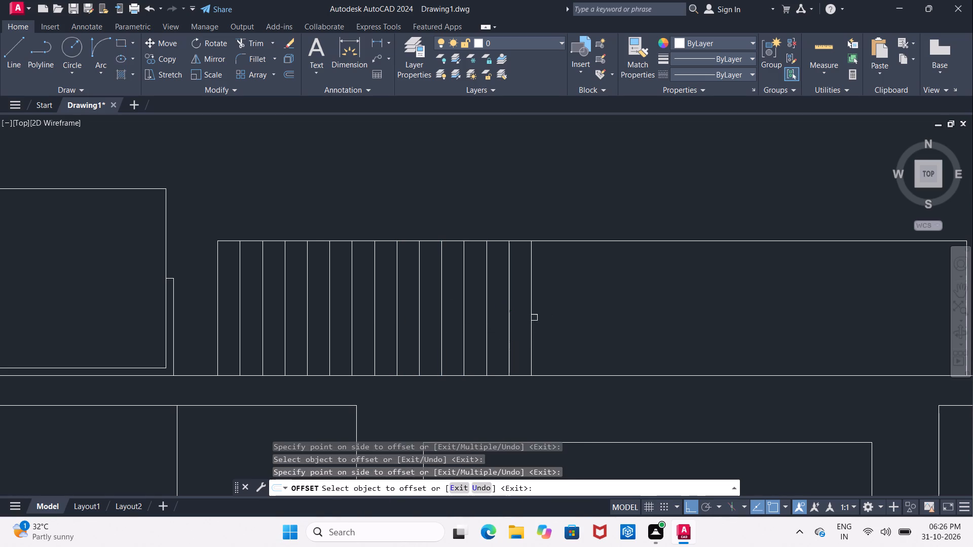
click(531, 318)
click(564, 319)
Add three more vertical lines at 3" offsets, taking the row past the middle of the cabinet above the lift.
drag(550, 335, 559, 335)
click(609, 334)
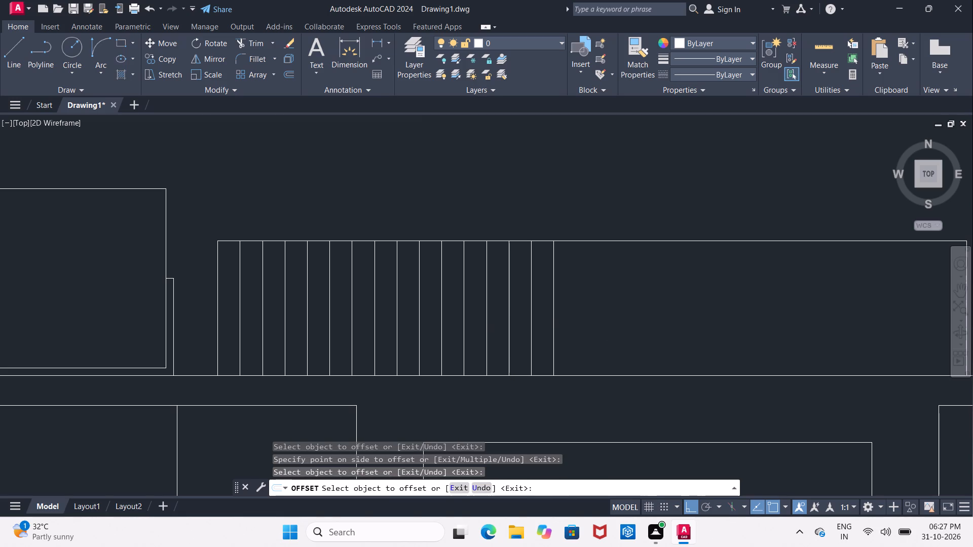
click(558, 324)
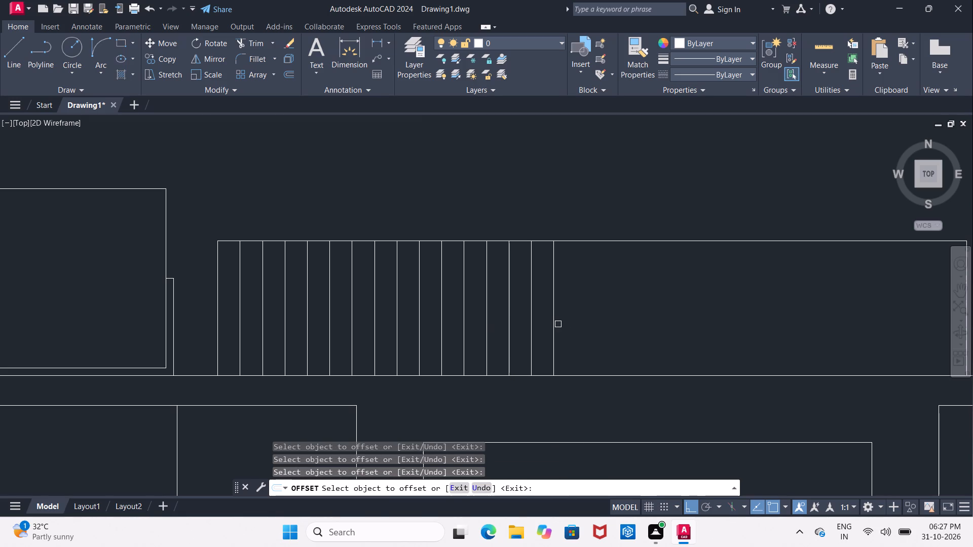
click(557, 328)
click(591, 327)
click(552, 324)
click(588, 323)
click(571, 322)
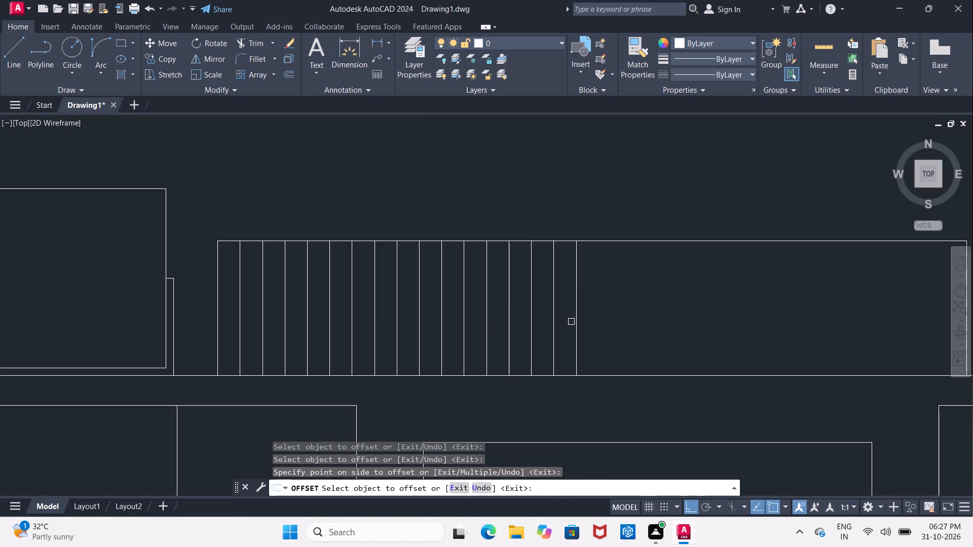
click(575, 322)
click(595, 324)
click(596, 324)
click(615, 321)
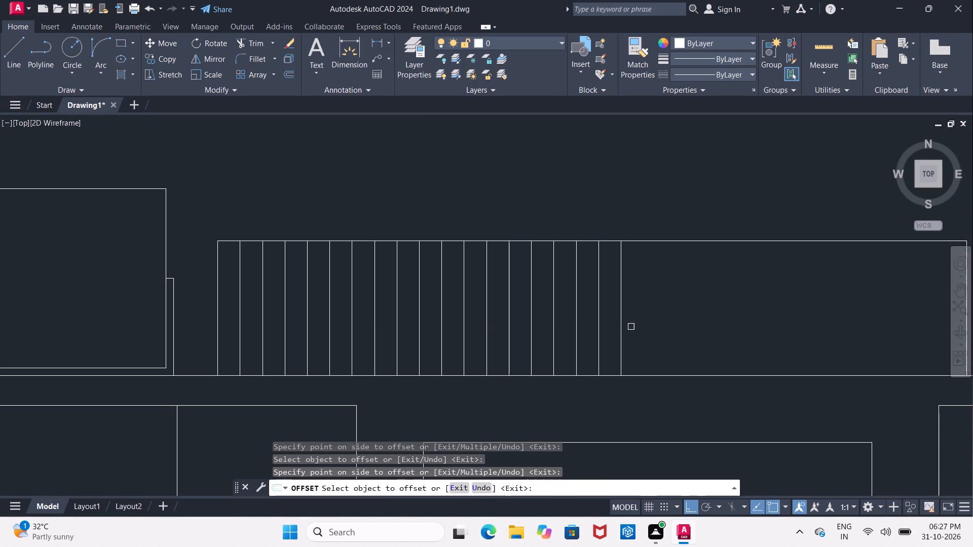
Continue the row in the cabinet above the lift with six more vertical lines offset rightward at 3" spacing.
middle_drag(710, 318, 486, 306)
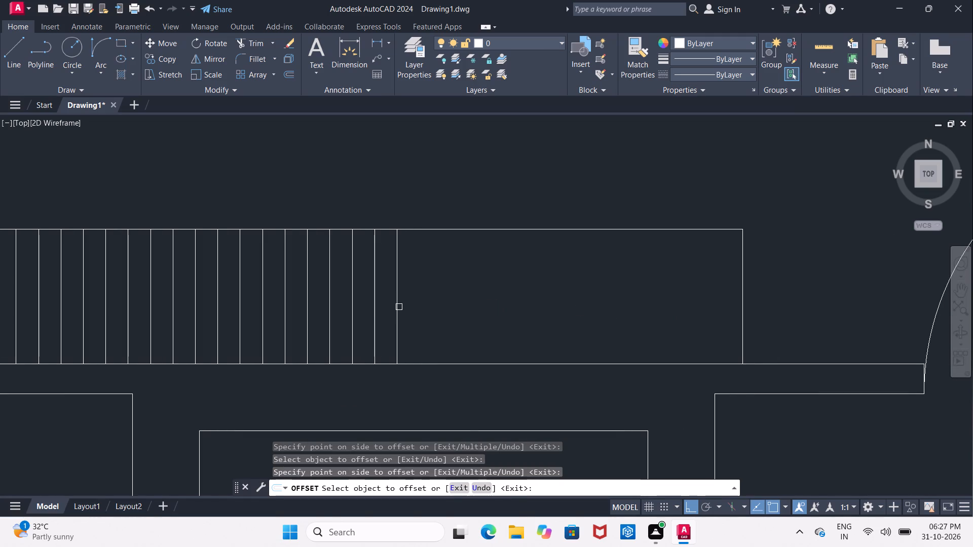
click(397, 307)
click(471, 310)
click(421, 319)
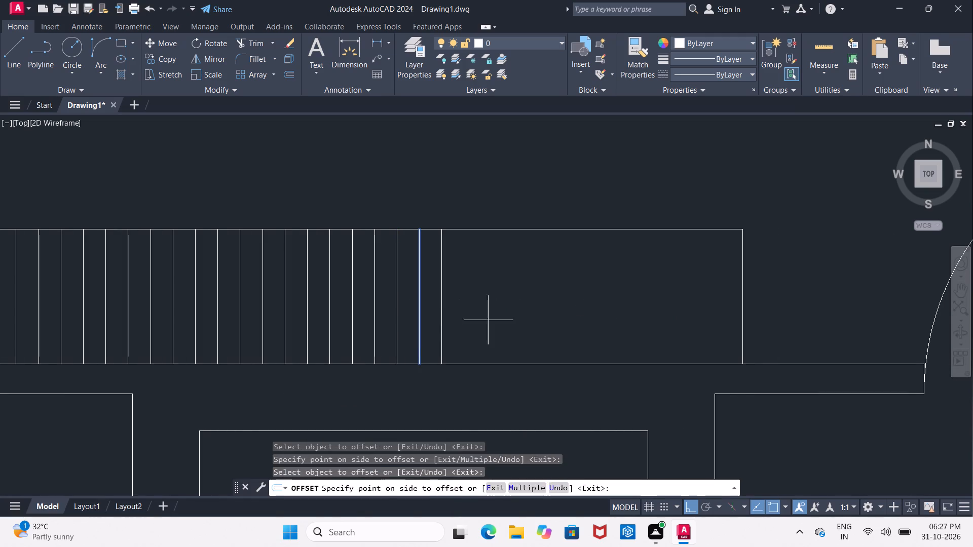
click(488, 320)
click(440, 317)
click(509, 318)
click(467, 317)
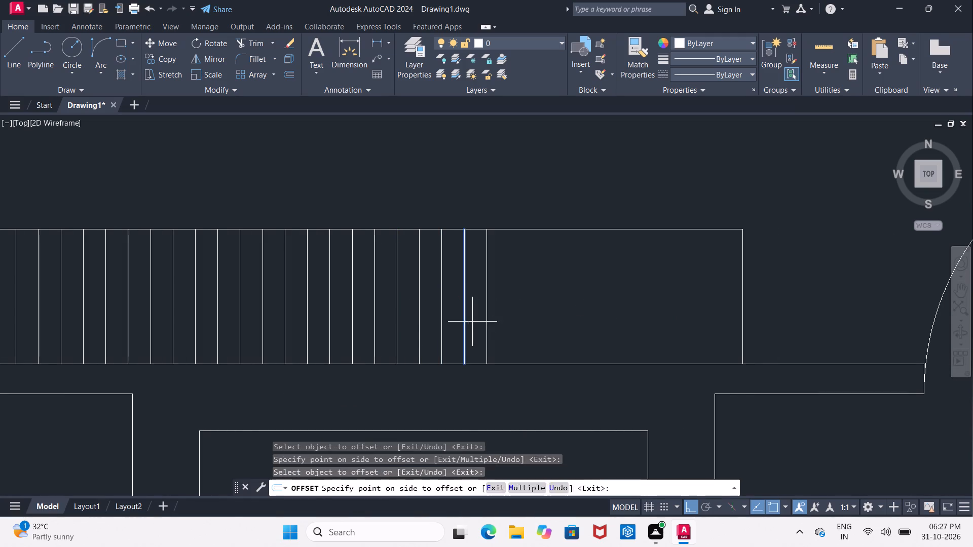
click(481, 326)
click(490, 324)
click(519, 329)
click(511, 319)
click(565, 320)
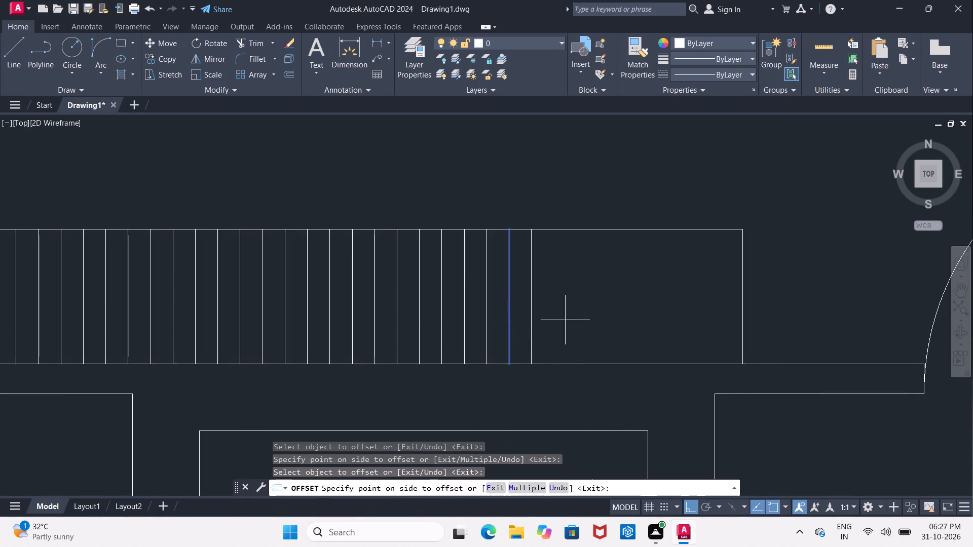
Offset five more vertical lines rightward at 3" spacing, extending the row toward the right end of the cabinet above the lift.
click(533, 315)
click(547, 317)
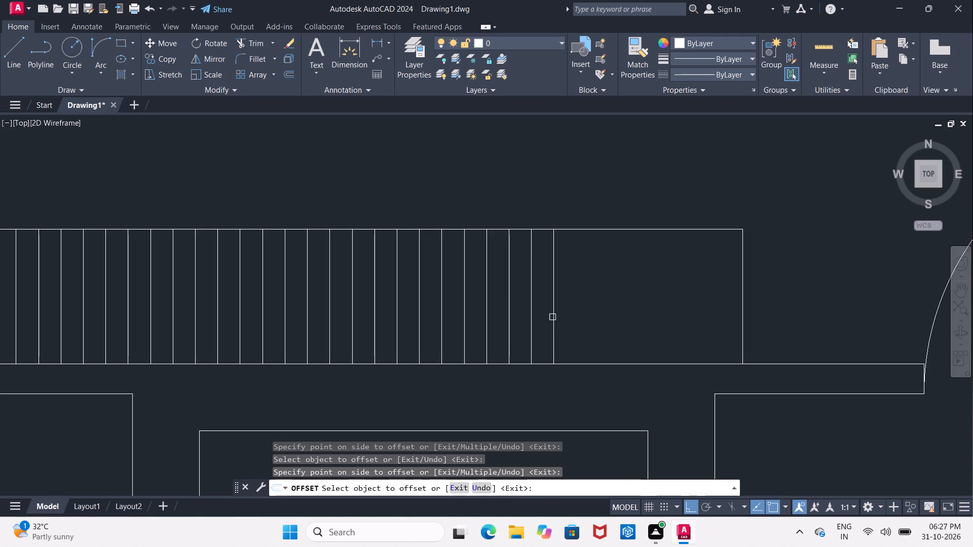
click(555, 318)
click(582, 323)
click(578, 323)
click(605, 324)
click(597, 323)
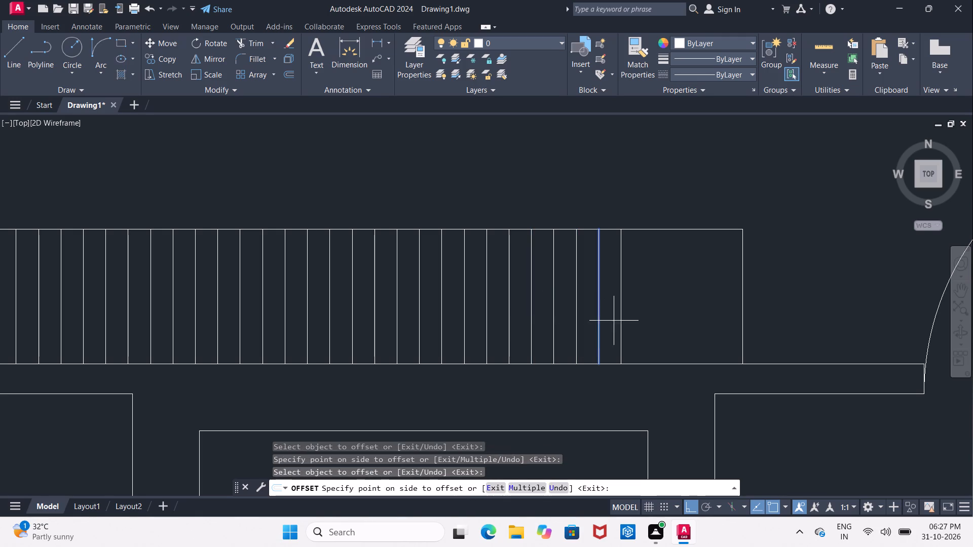
click(617, 321)
click(619, 322)
click(664, 318)
Finish the row in the cabinet above the lift with four more vertical lines at 3" offsets, up to its right edge.
click(645, 321)
click(682, 316)
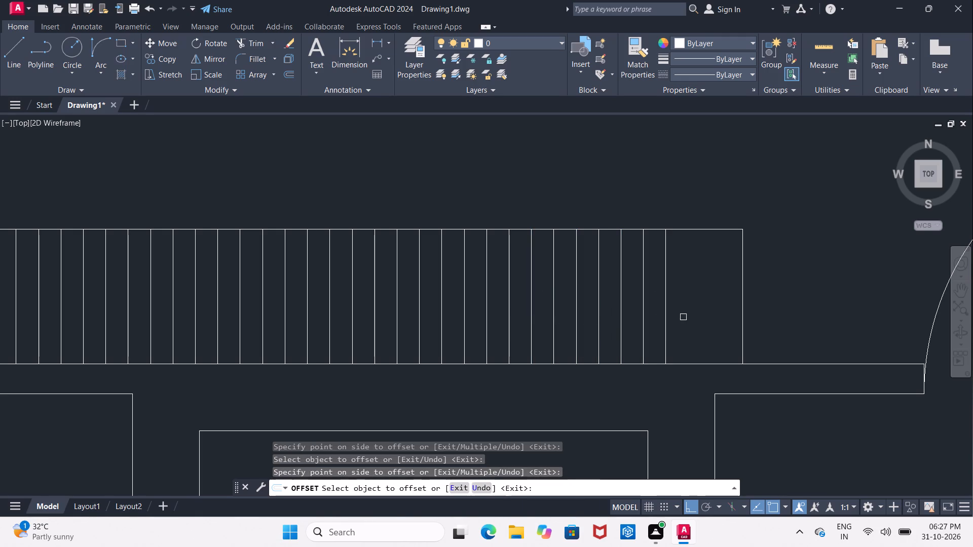
click(668, 319)
click(704, 321)
click(691, 320)
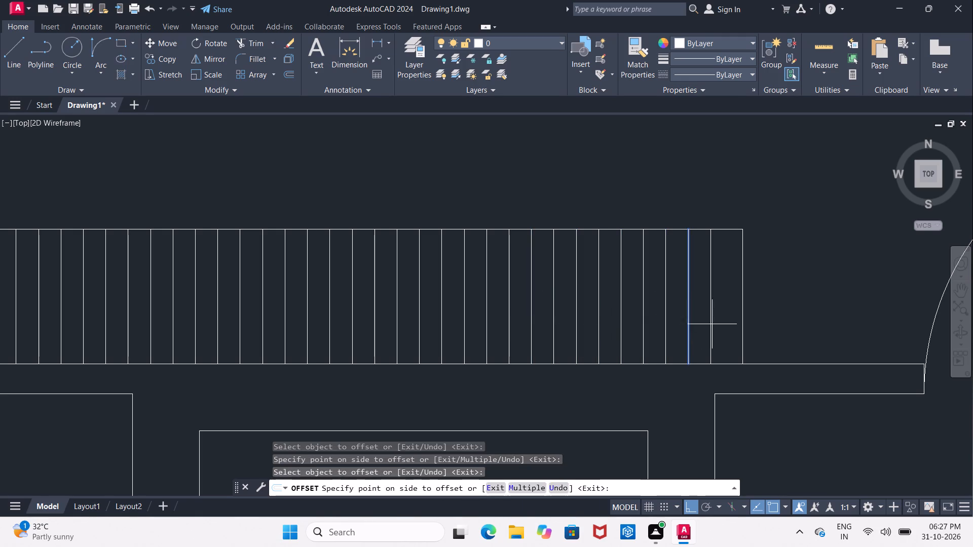
click(712, 324)
click(712, 324)
click(748, 321)
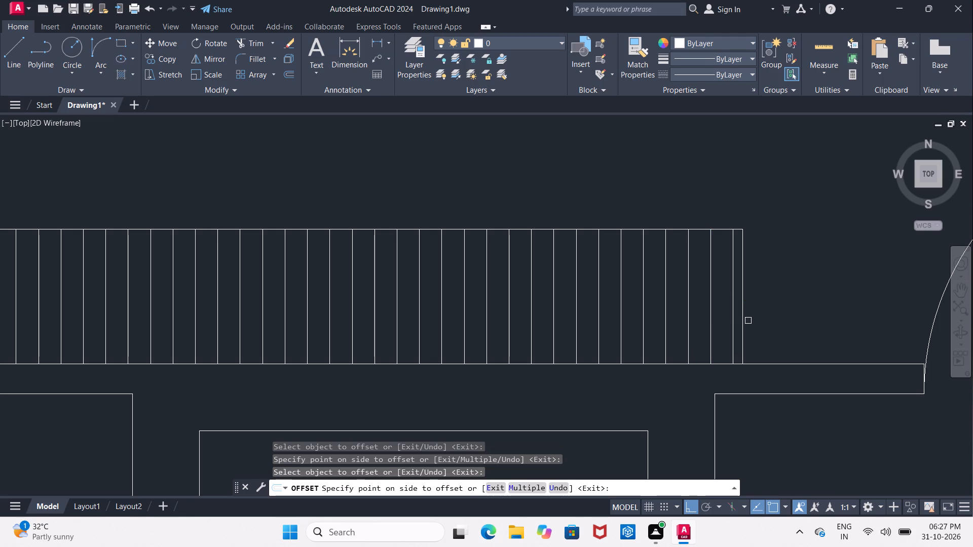
key(Escape)
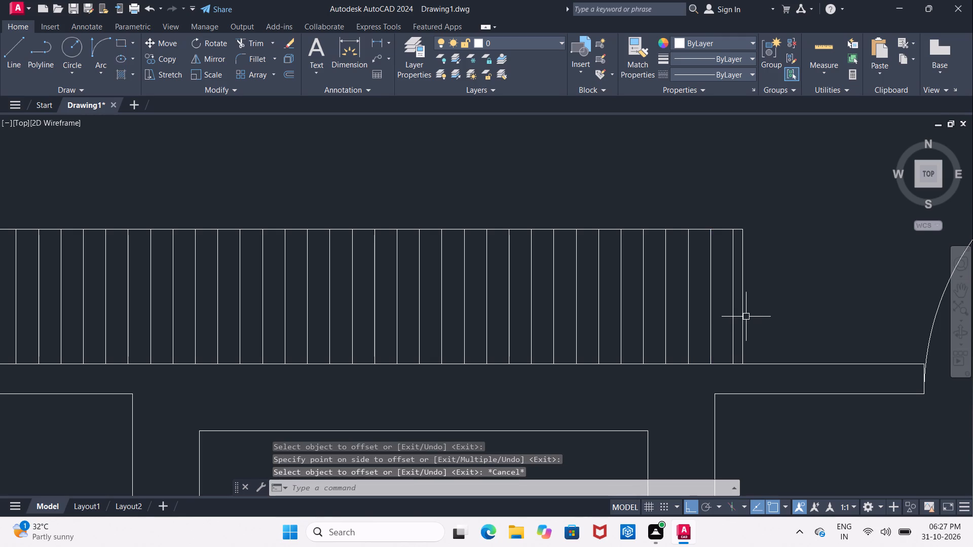
Delete the old right edge line of the cabinet above the lift.
click(746, 316)
click(743, 321)
click(741, 324)
key(Delete)
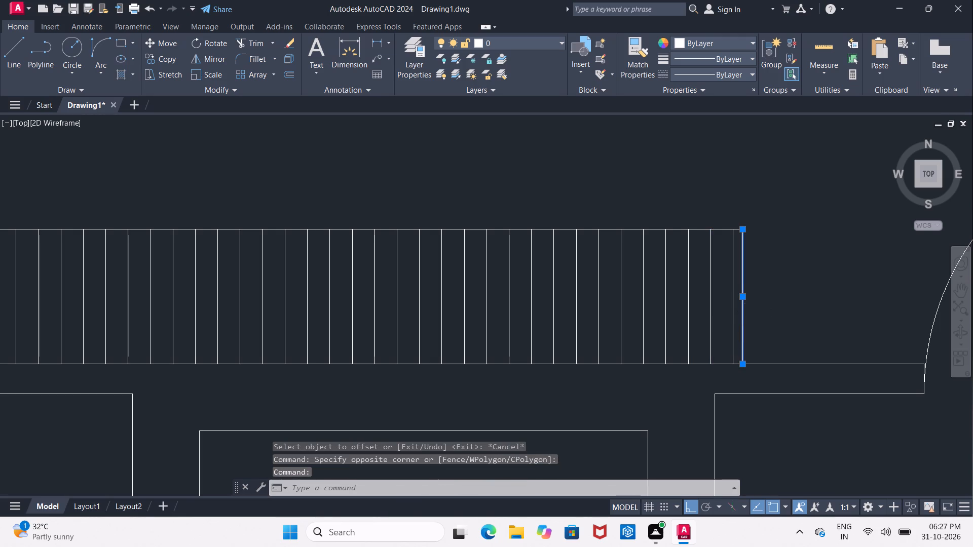
Trim the stub of the cabinet's top edge that overhangs the last vertical line.
key(t)
key(r)
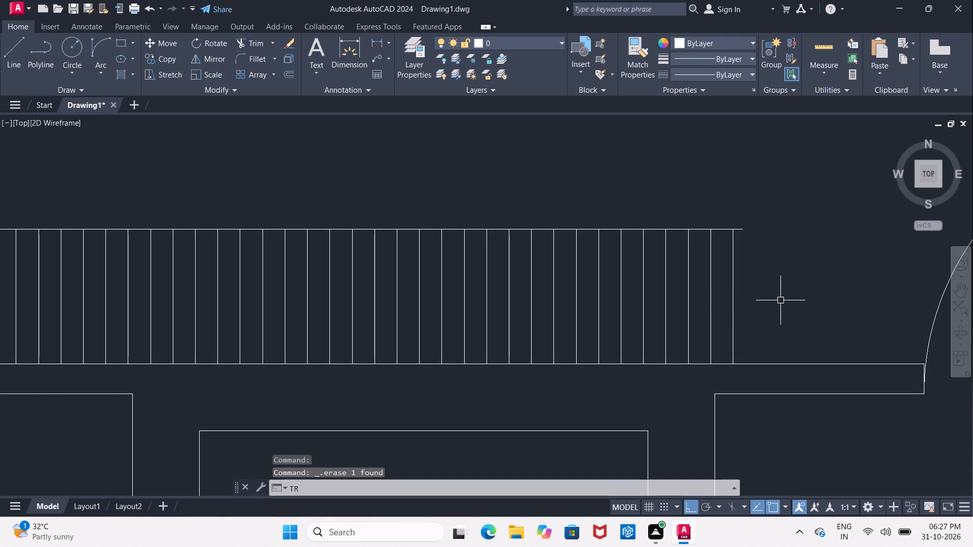
key(space)
key(space)
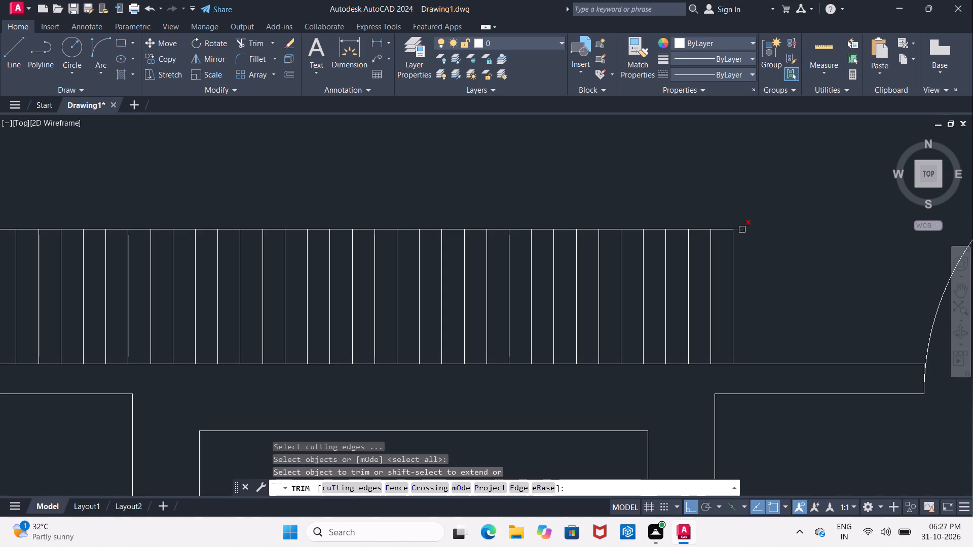
click(742, 229)
key(Escape)
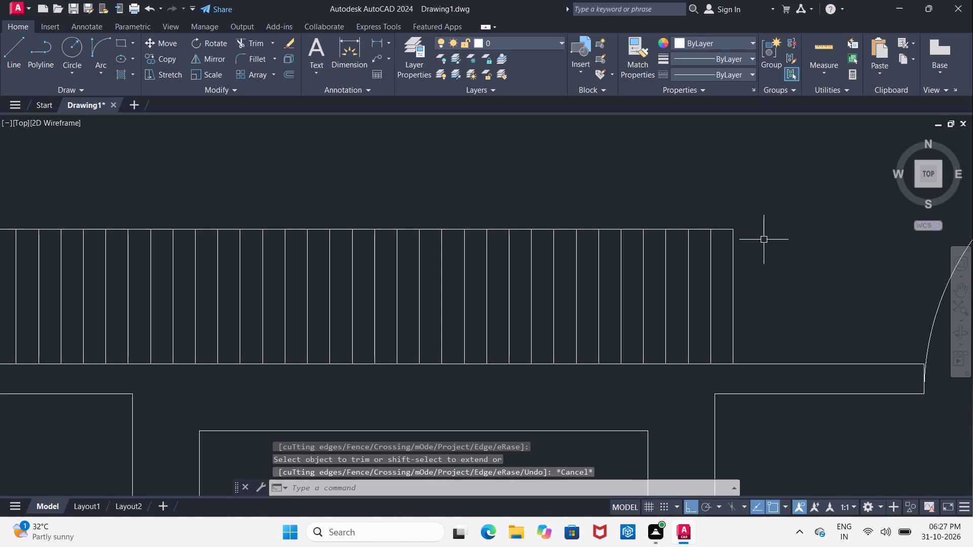
Offset the bottom edge of the narrow cabinet left of the lift upward by 3".
key(o)
key(Return)
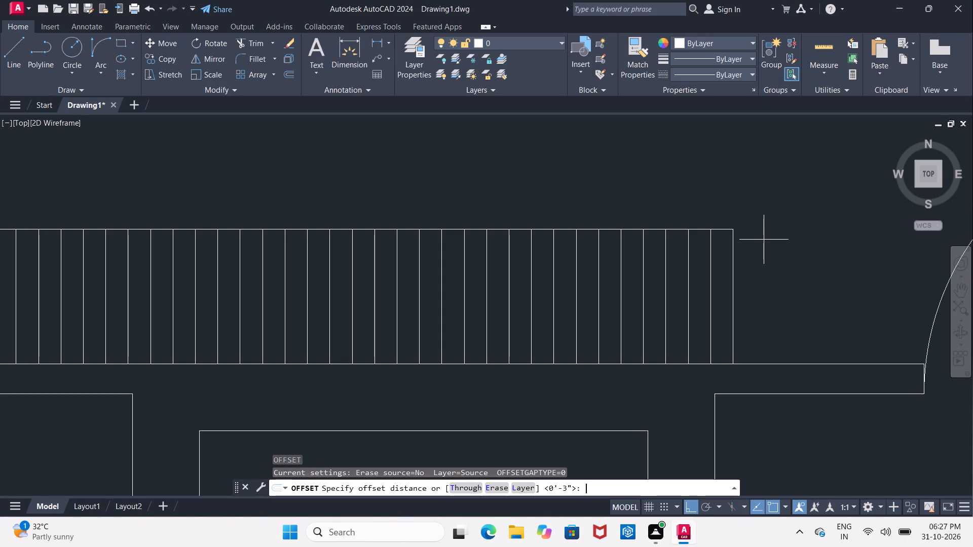
text(3")
key(Return)
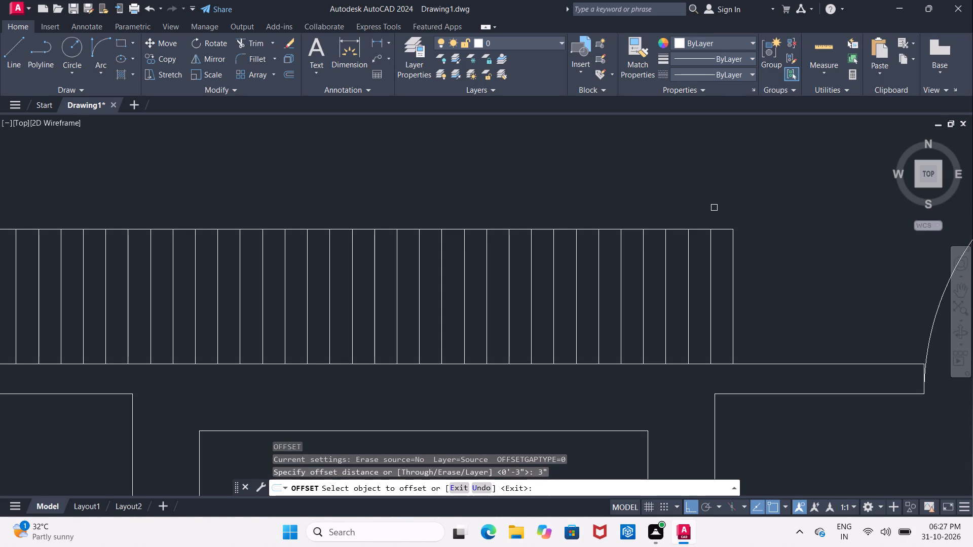
scroll(717, 208, down, 5)
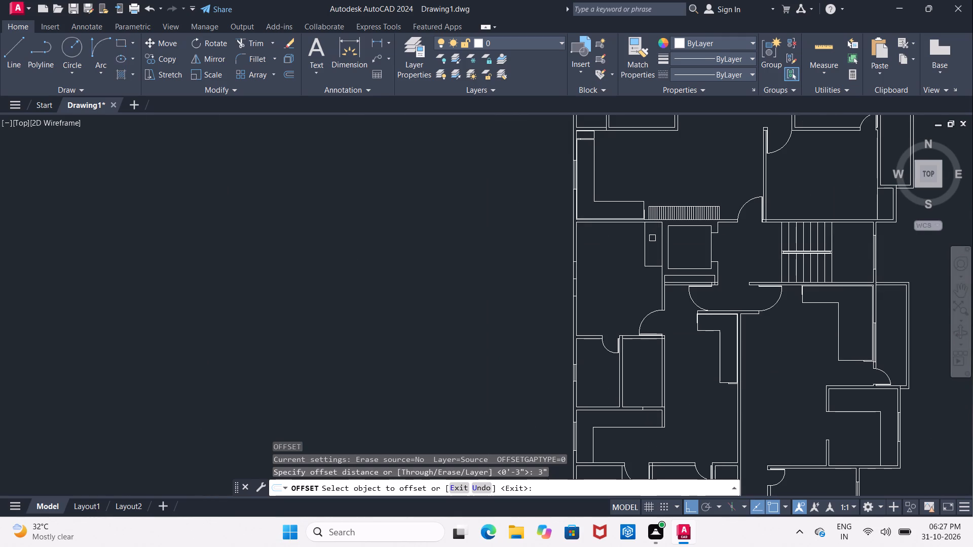
scroll(652, 238, up, 5)
middle_drag(653, 222, 600, 230)
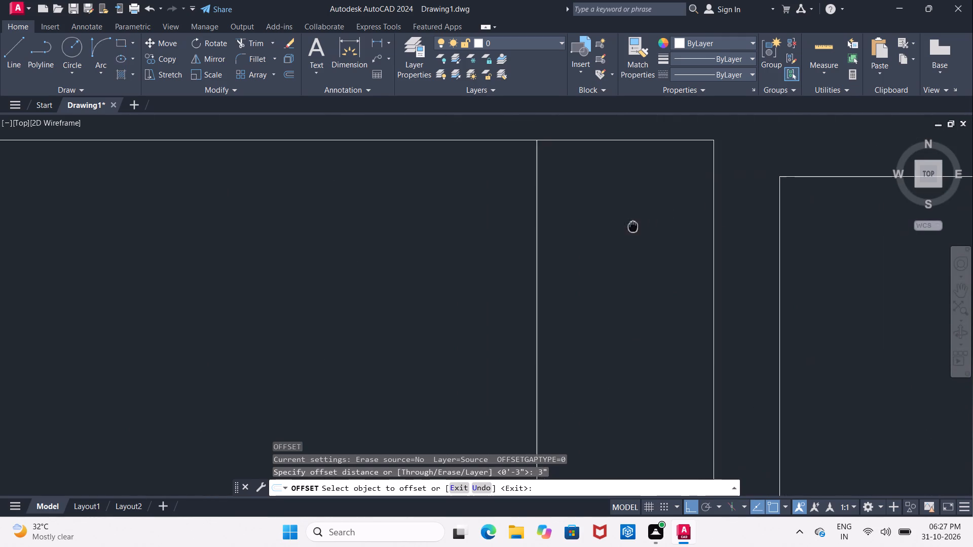
middle_drag(600, 230, 510, 236)
scroll(510, 235, down, 2)
click(506, 376)
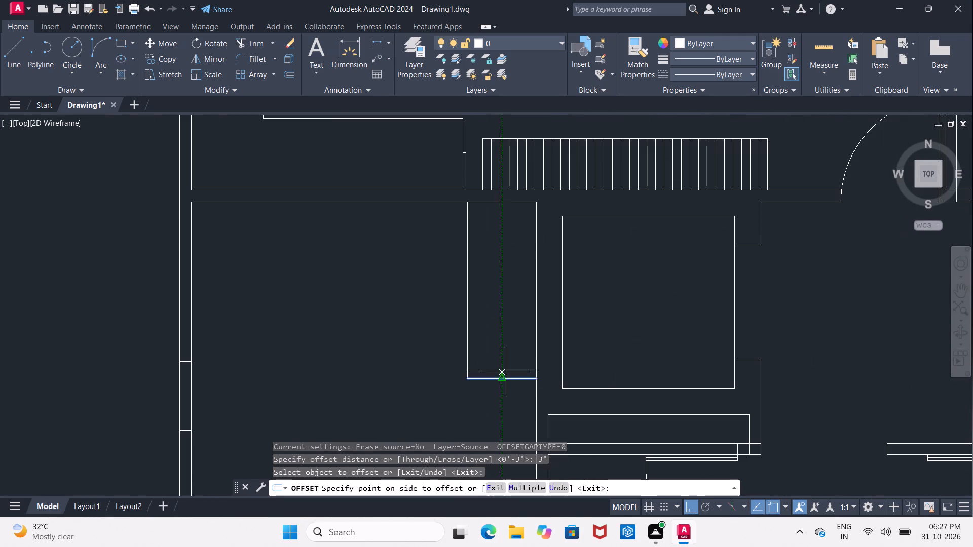
click(504, 360)
Offset four more horizontal lines upward at 3" spacing in the narrow cabinet left of the lift.
scroll(505, 374, up, 2)
click(502, 365)
click(496, 343)
click(495, 339)
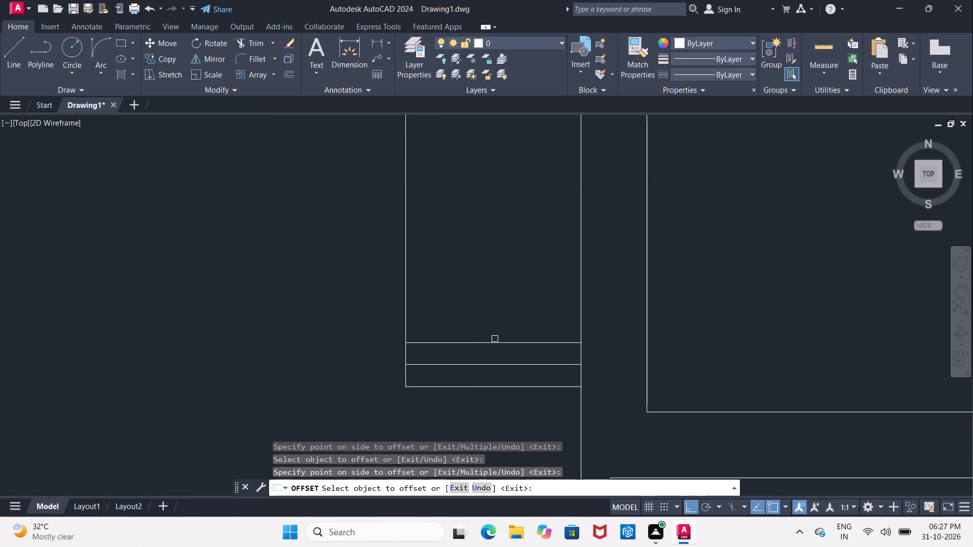
click(495, 339)
click(495, 341)
click(491, 320)
middle_drag(514, 303, 479, 342)
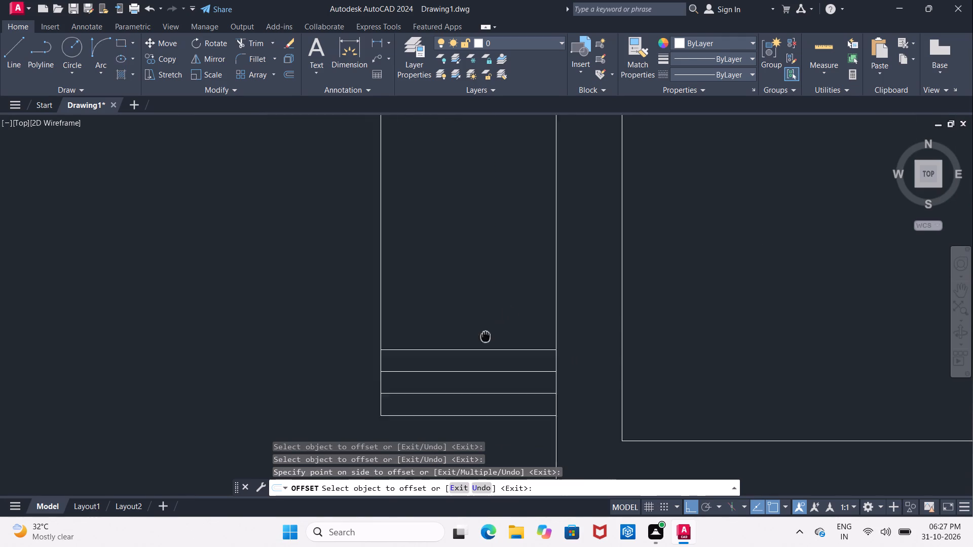
middle_drag(479, 342, 469, 351)
click(452, 372)
click(454, 341)
click(454, 347)
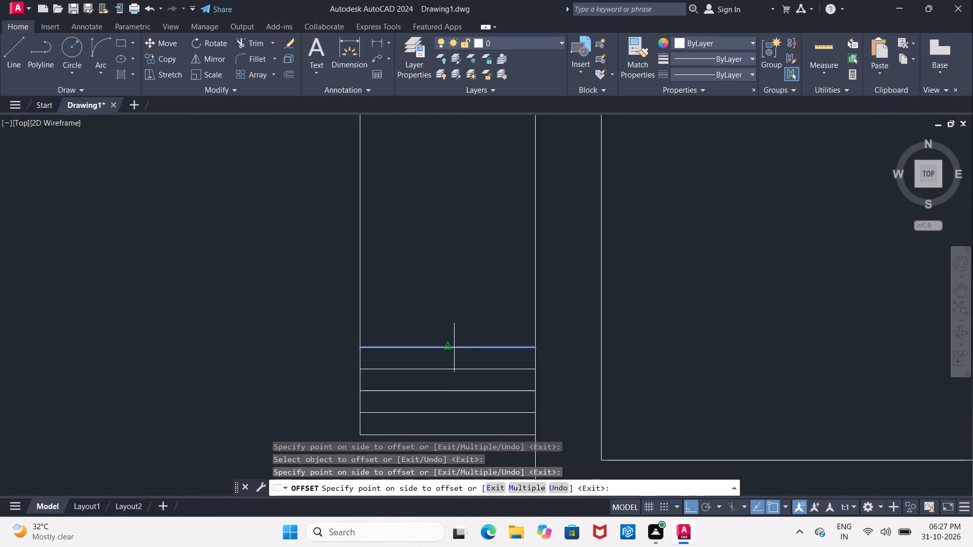
click(451, 318)
Continue the narrow cabinet's row with four more horizontal lines offset upward 3" apart, bringing it close to mid-height.
click(468, 325)
click(468, 295)
click(470, 302)
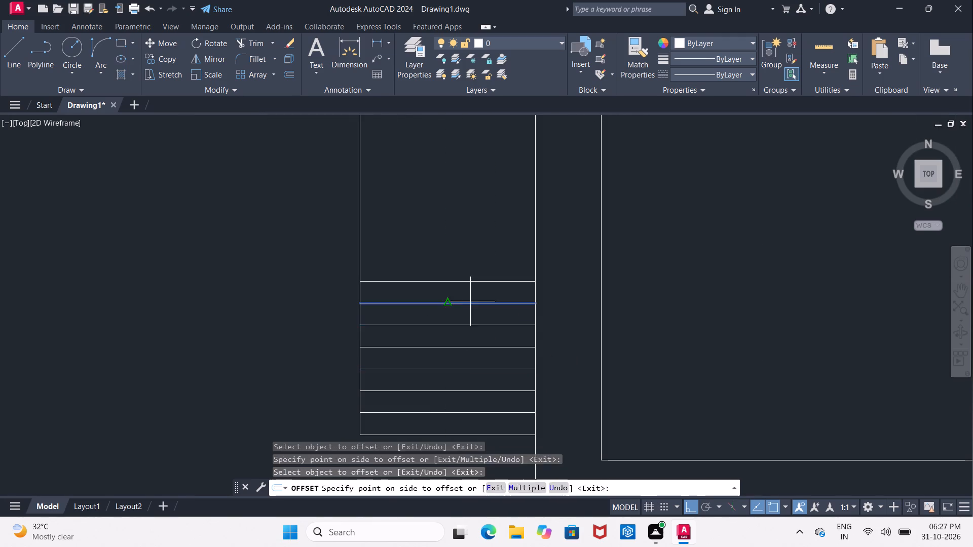
click(466, 268)
click(469, 287)
click(469, 254)
click(477, 279)
click(472, 254)
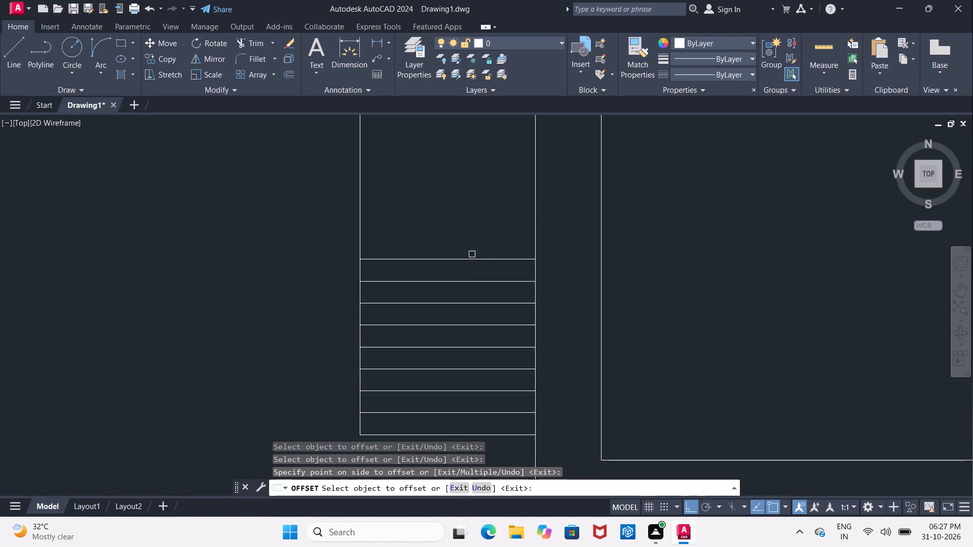
click(470, 260)
click(457, 226)
Add four more horizontal lines at 3" offsets, taking the row past the middle of the narrow cabinet left of the lift.
middle_drag(495, 236, 424, 284)
scroll(422, 286, down, 1)
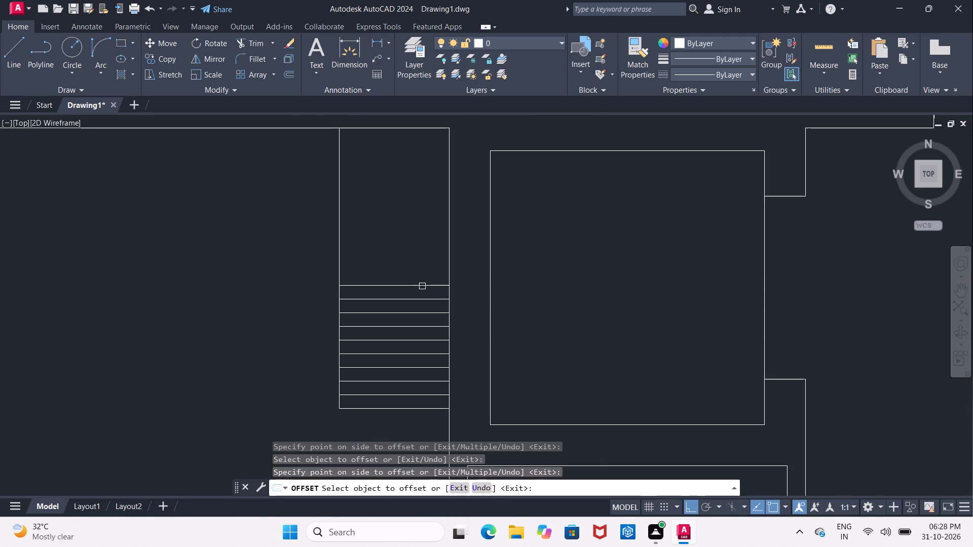
click(416, 283)
click(413, 251)
click(411, 270)
click(405, 241)
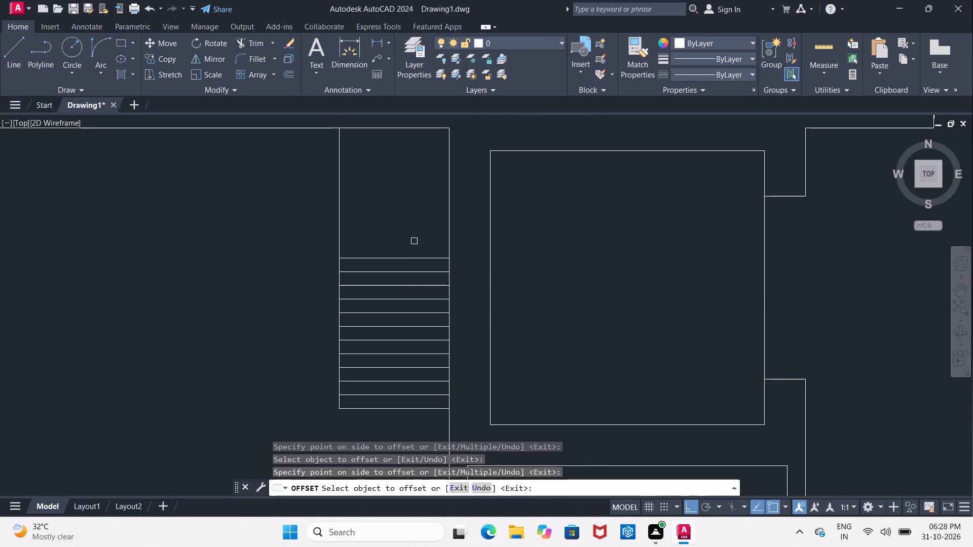
middle_drag(417, 241, 381, 260)
click(363, 275)
click(369, 238)
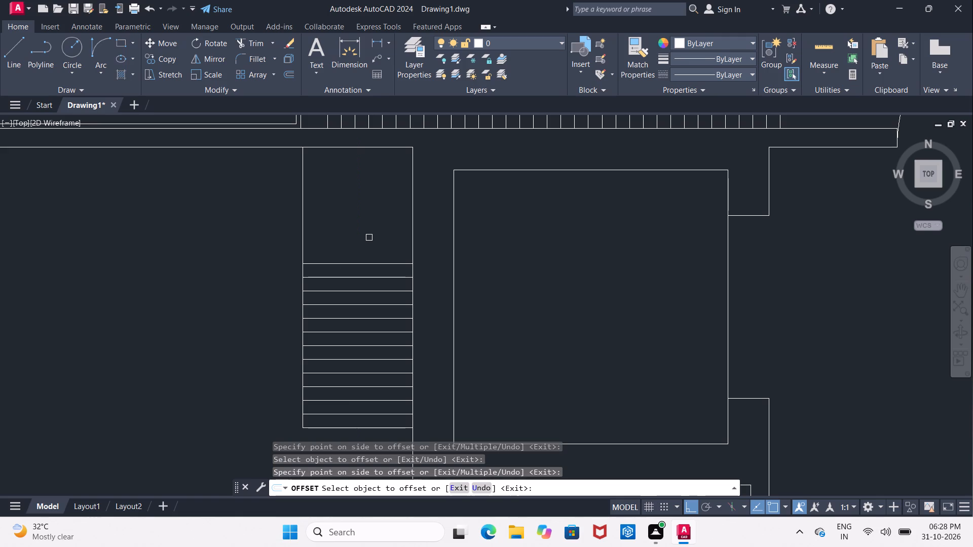
click(350, 265)
click(352, 239)
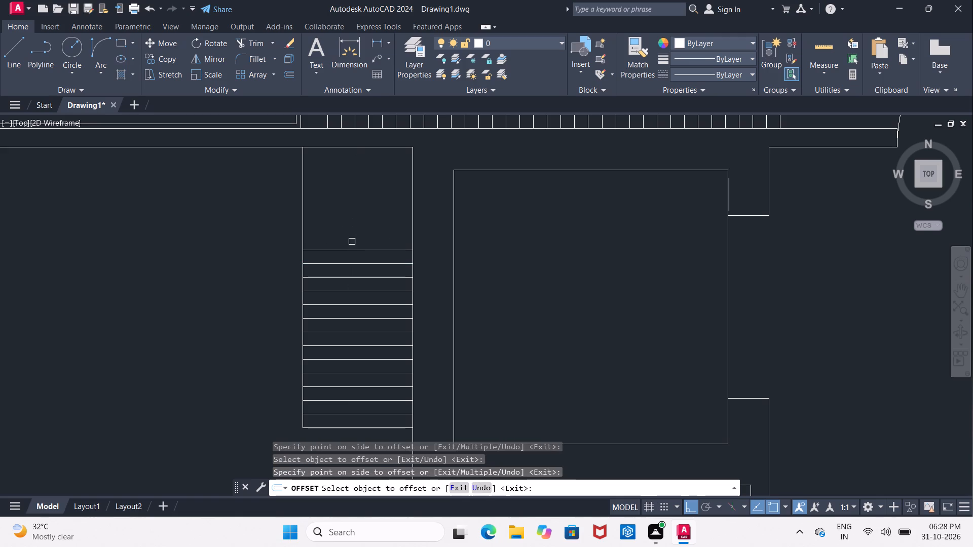
Offset four more horizontal lines upward at 3" spacing in the upper part of the narrow cabinet.
click(352, 247)
click(353, 221)
click(353, 236)
click(353, 211)
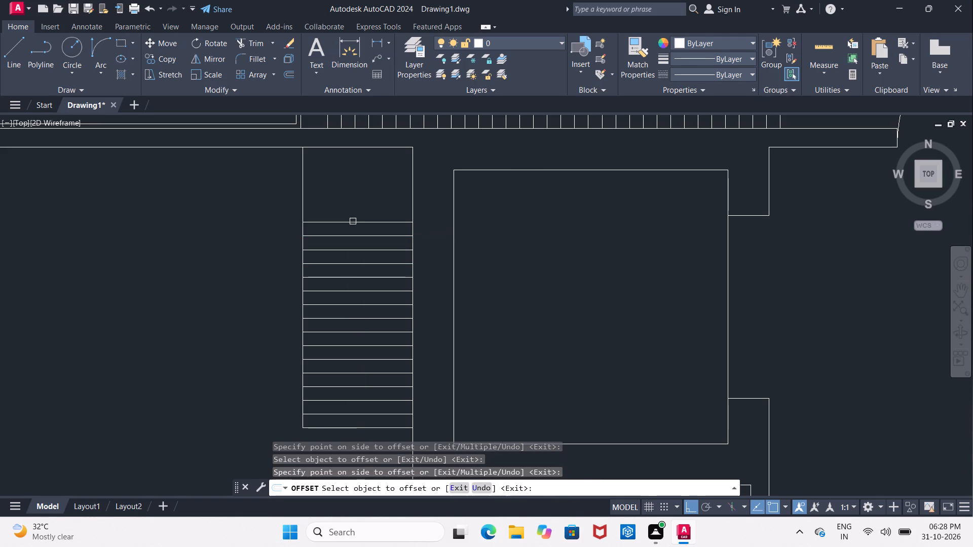
click(353, 221)
click(351, 200)
click(351, 210)
drag(352, 196, 352, 202)
Complete the narrow cabinet's row with three more horizontal lines at 3" offsets, up to its top edge, and end the Offset command.
click(352, 194)
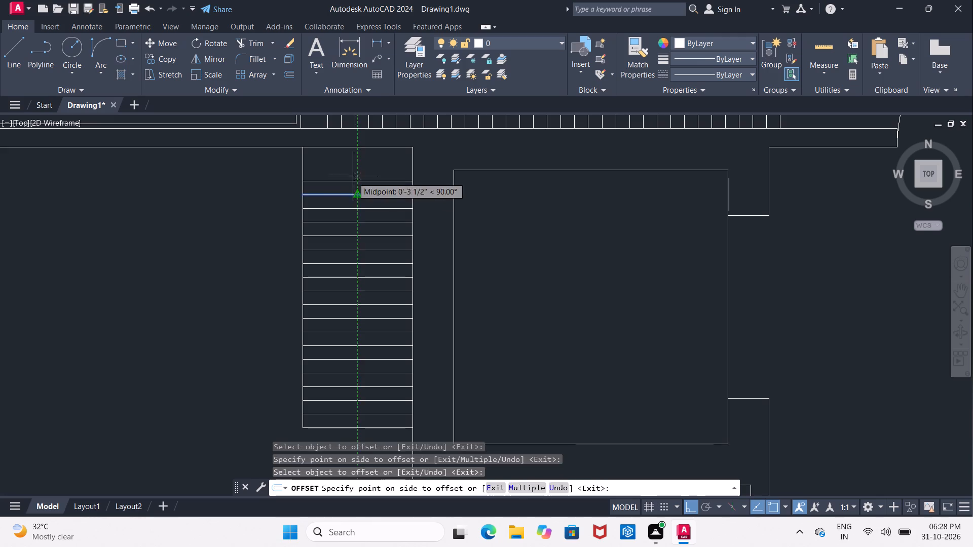
click(353, 176)
click(353, 181)
click(353, 167)
click(353, 166)
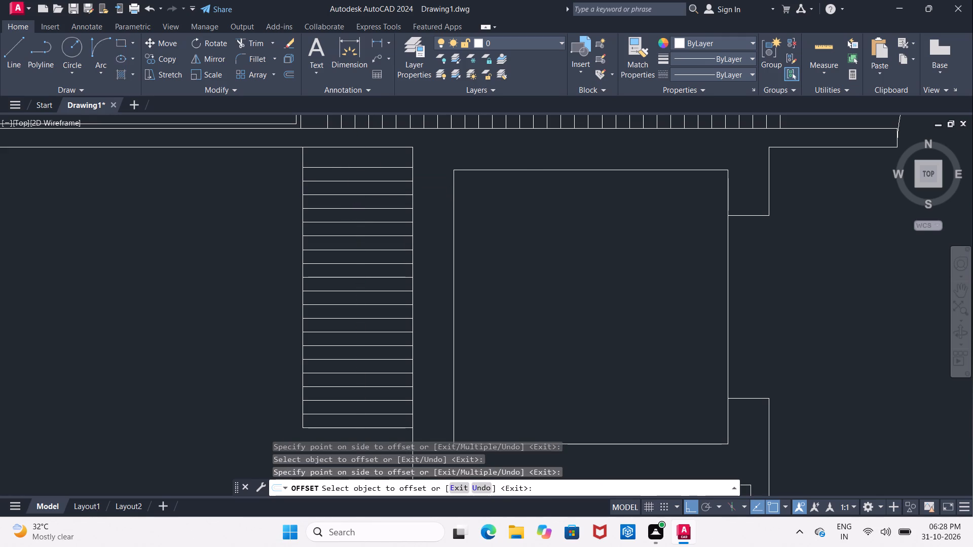
click(353, 168)
click(353, 160)
scroll(319, 141, up, 1)
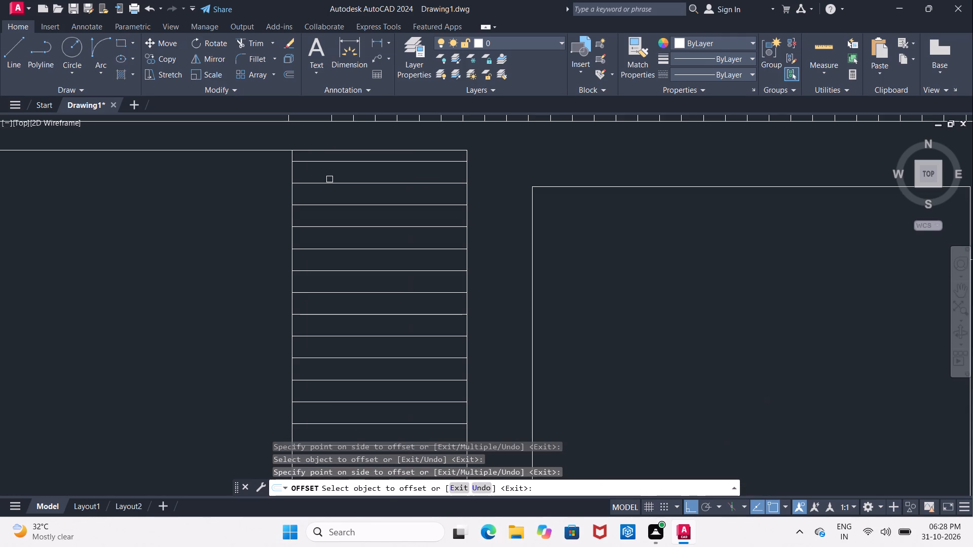
scroll(338, 167, up, 1)
key(Escape)
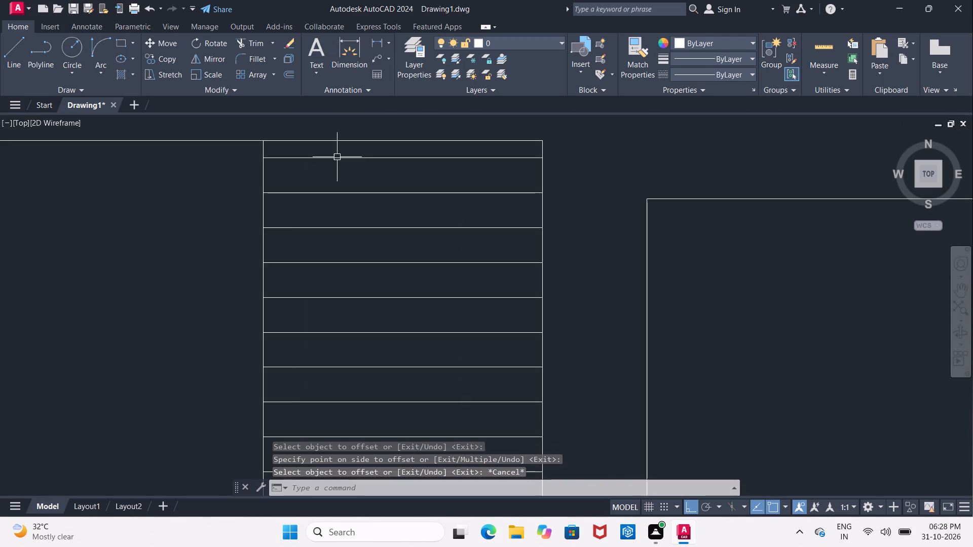
scroll(337, 161, down, 3)
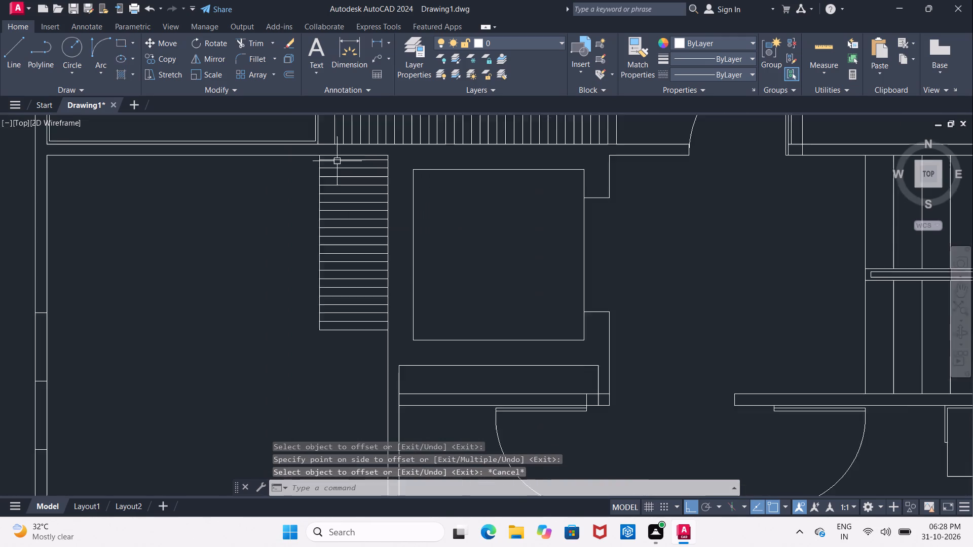
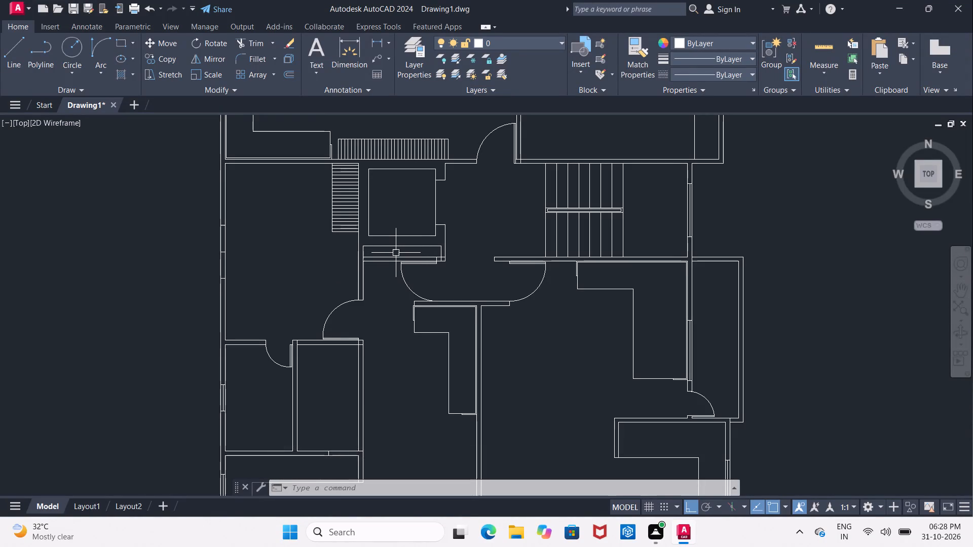
Delete the horizontal wall line running through the narrow rectangle below the lift.
scroll(394, 253, up, 2)
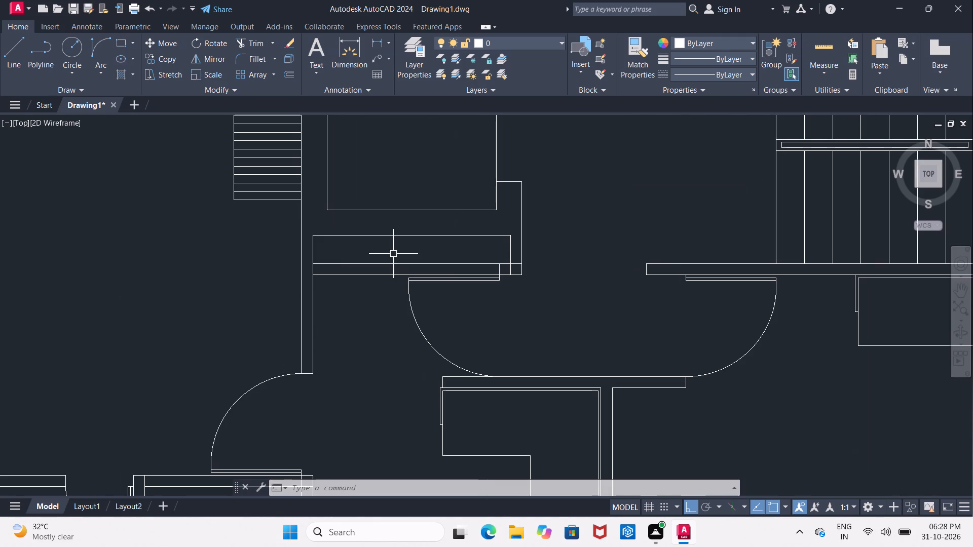
scroll(393, 254, up, 1)
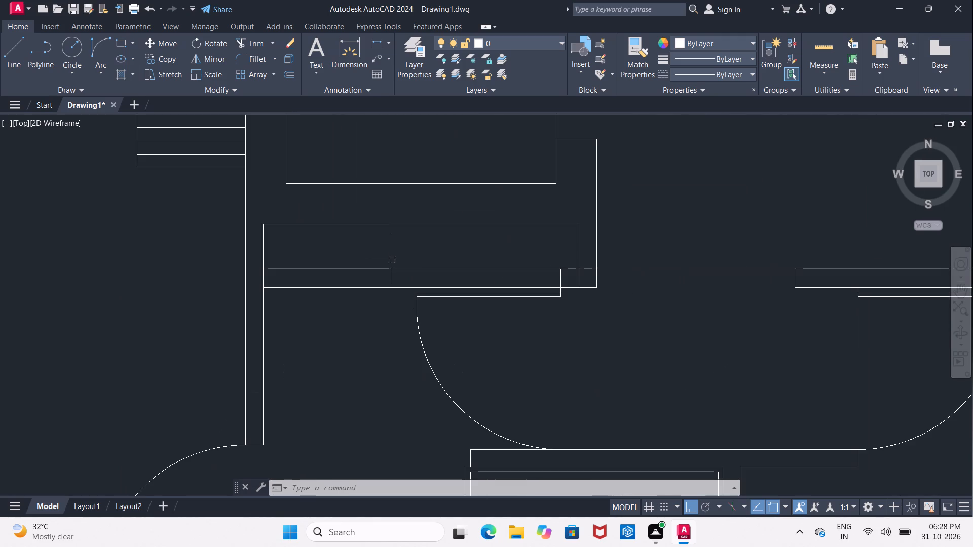
click(403, 270)
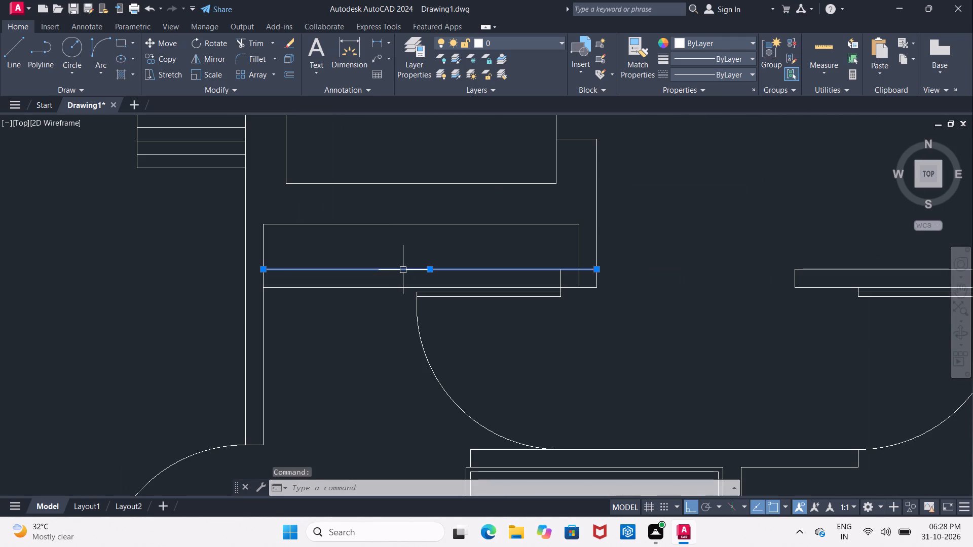
key(Delete)
Trim away the leftover short vertical stub inside the narrow rectangle, above the end of the door leaf.
text(TR)
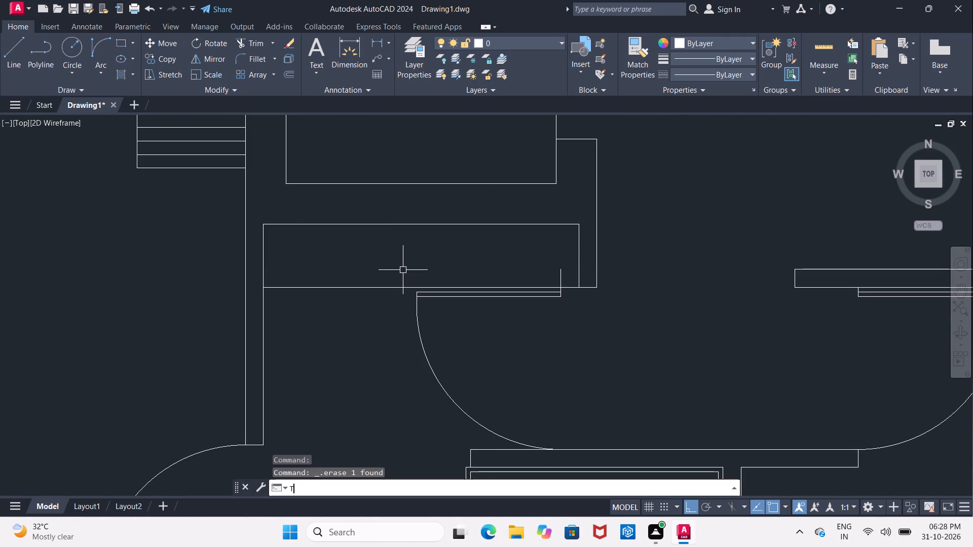
key(space)
key(space)
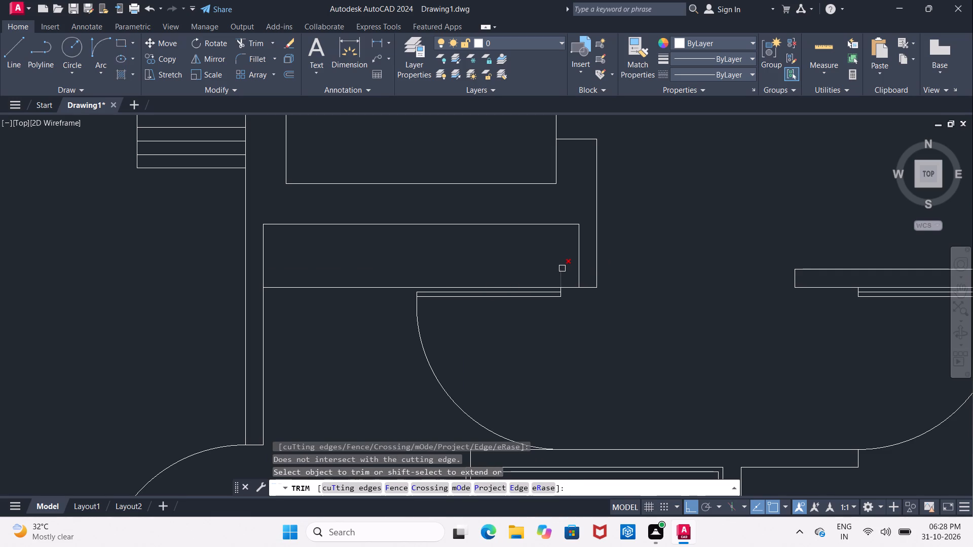
click(562, 269)
key(Escape)
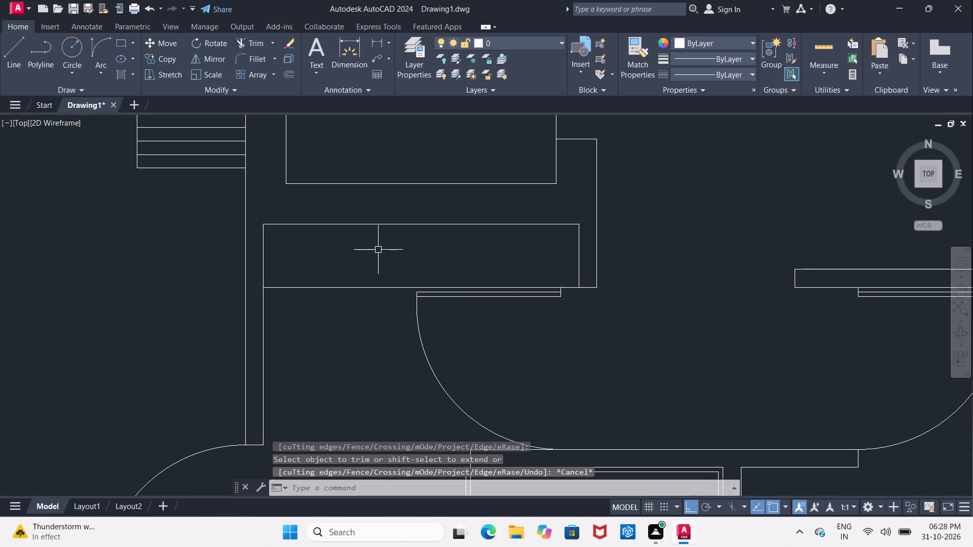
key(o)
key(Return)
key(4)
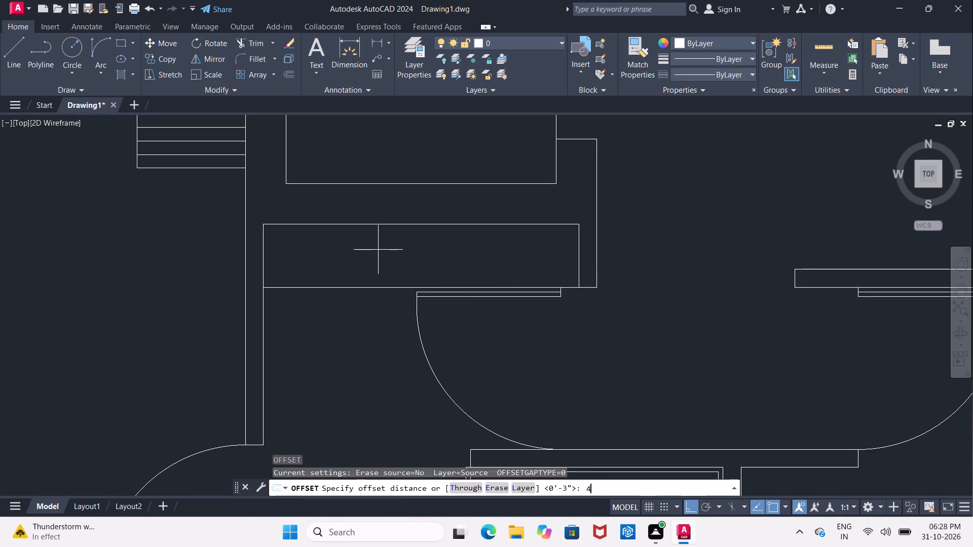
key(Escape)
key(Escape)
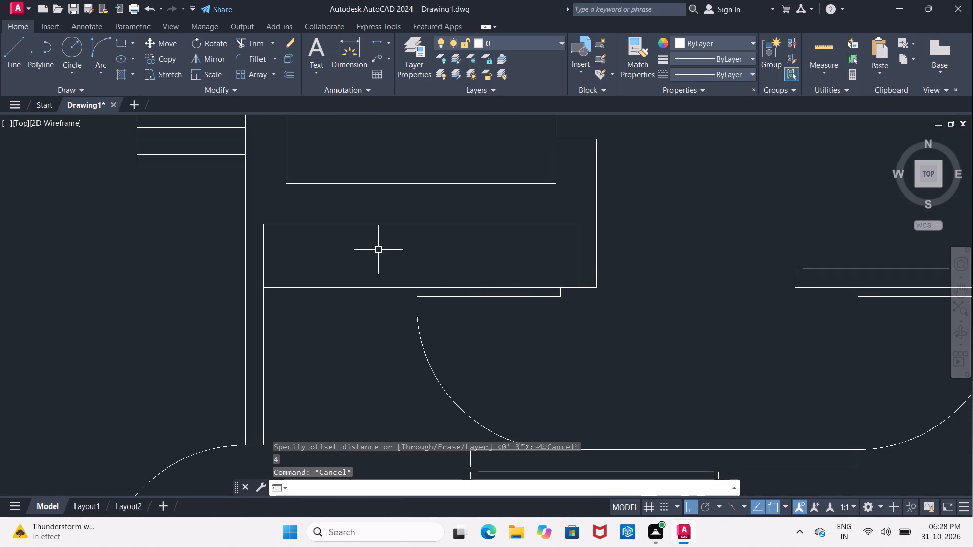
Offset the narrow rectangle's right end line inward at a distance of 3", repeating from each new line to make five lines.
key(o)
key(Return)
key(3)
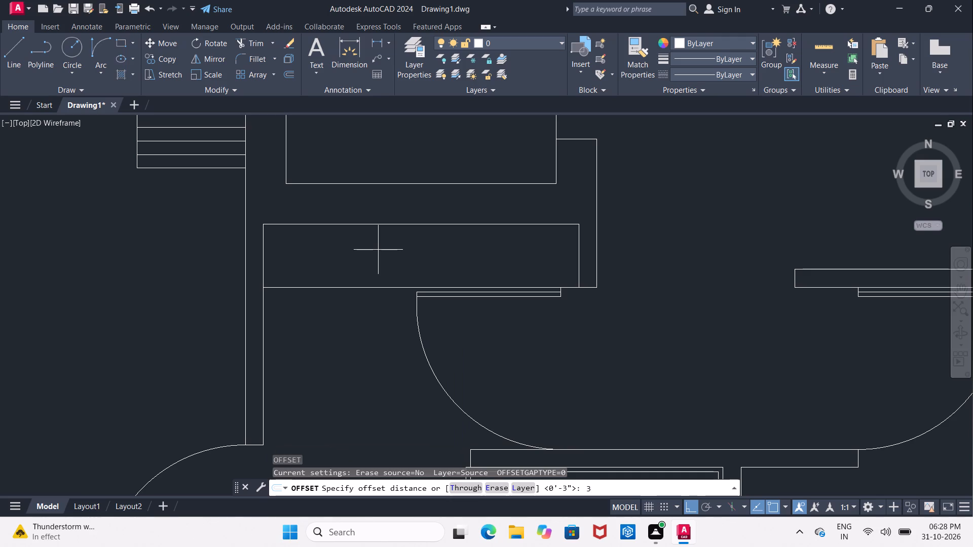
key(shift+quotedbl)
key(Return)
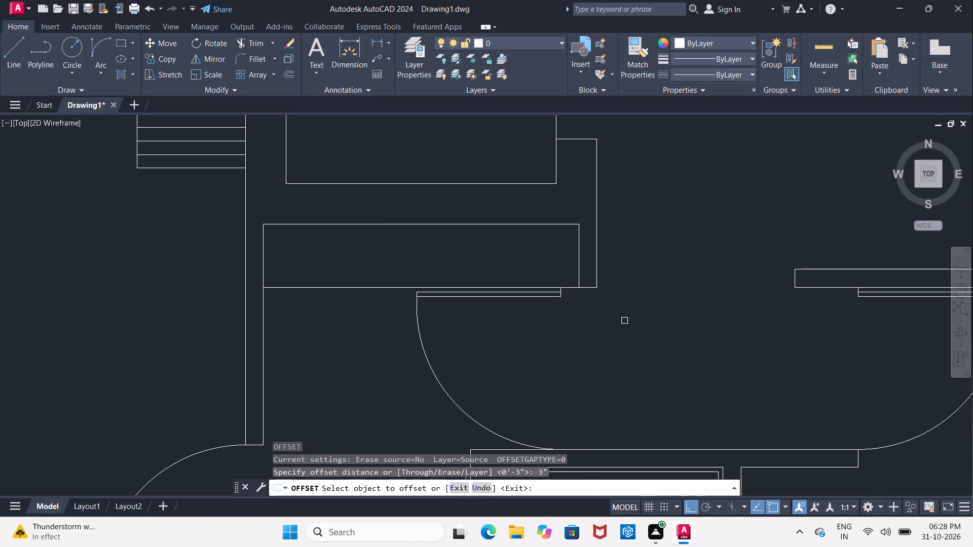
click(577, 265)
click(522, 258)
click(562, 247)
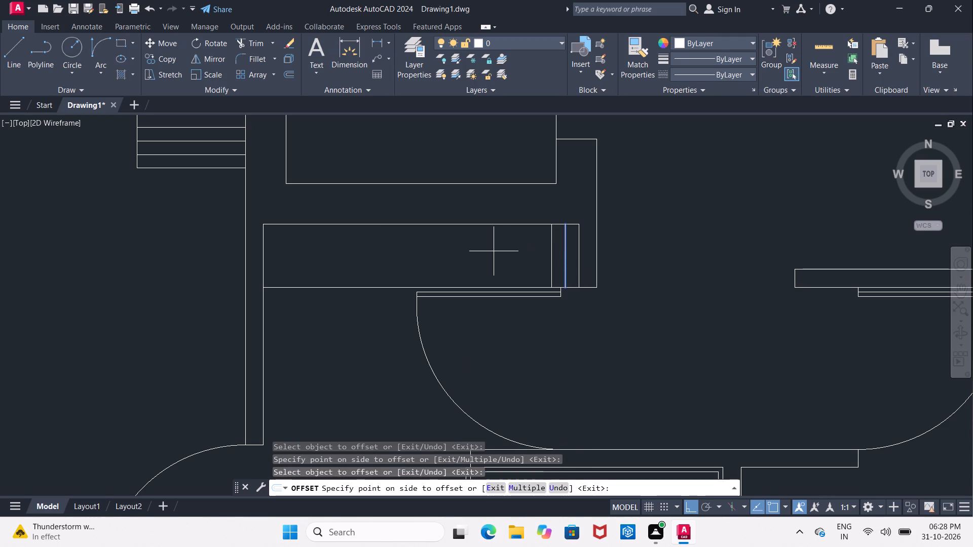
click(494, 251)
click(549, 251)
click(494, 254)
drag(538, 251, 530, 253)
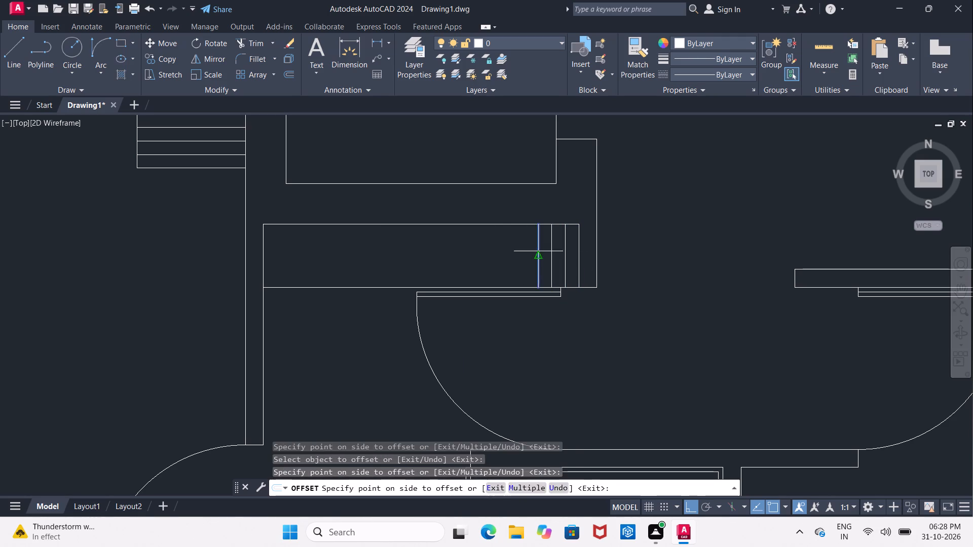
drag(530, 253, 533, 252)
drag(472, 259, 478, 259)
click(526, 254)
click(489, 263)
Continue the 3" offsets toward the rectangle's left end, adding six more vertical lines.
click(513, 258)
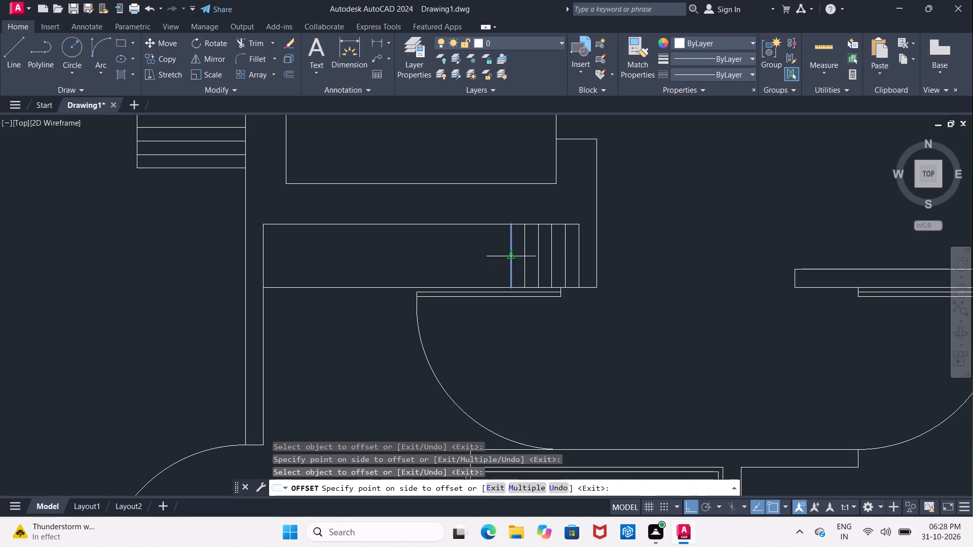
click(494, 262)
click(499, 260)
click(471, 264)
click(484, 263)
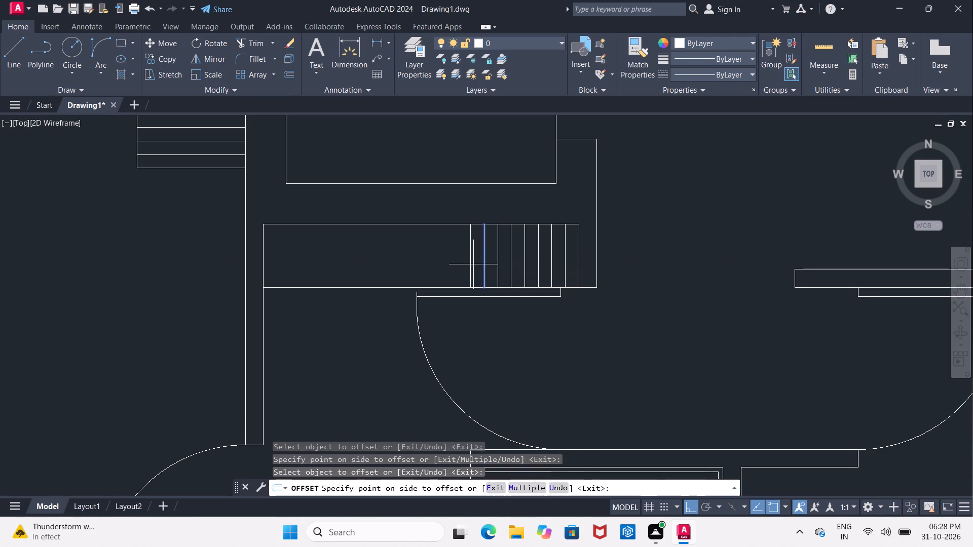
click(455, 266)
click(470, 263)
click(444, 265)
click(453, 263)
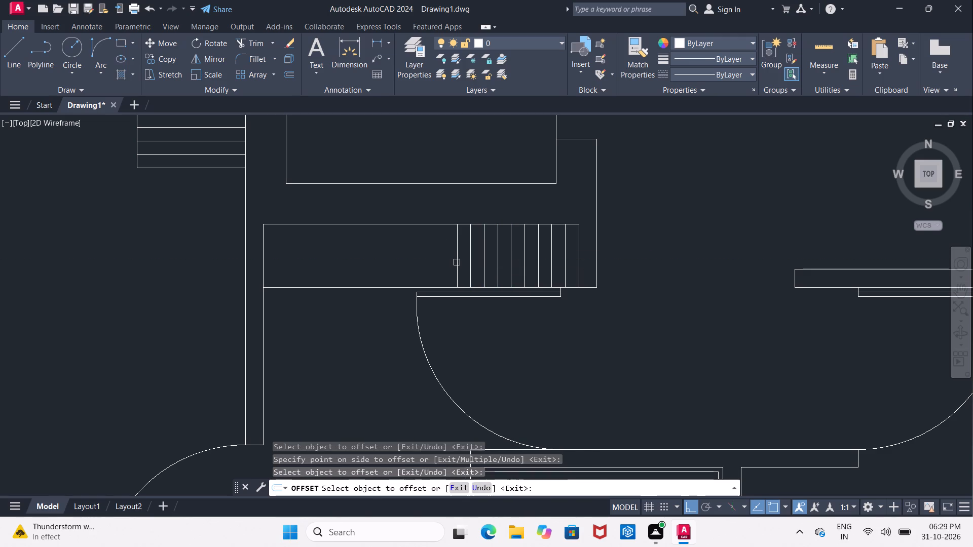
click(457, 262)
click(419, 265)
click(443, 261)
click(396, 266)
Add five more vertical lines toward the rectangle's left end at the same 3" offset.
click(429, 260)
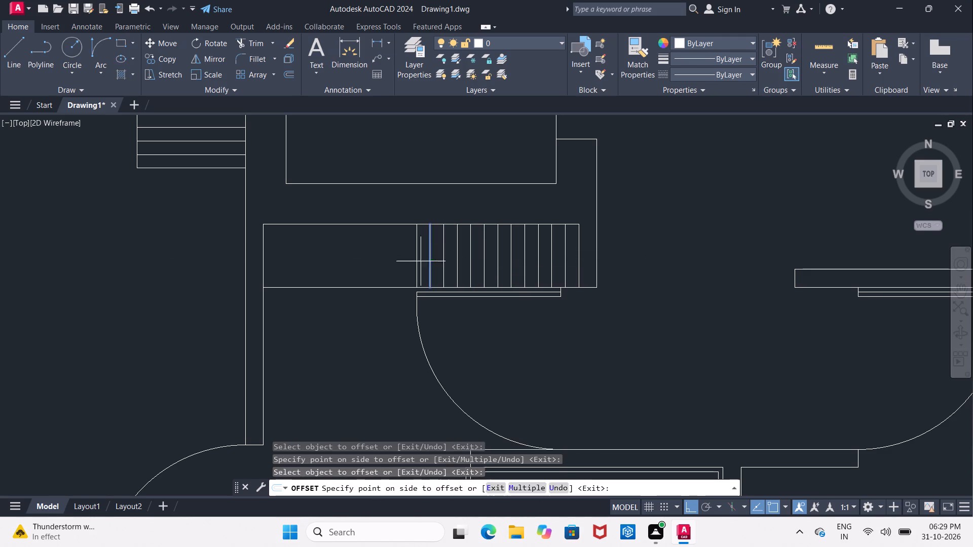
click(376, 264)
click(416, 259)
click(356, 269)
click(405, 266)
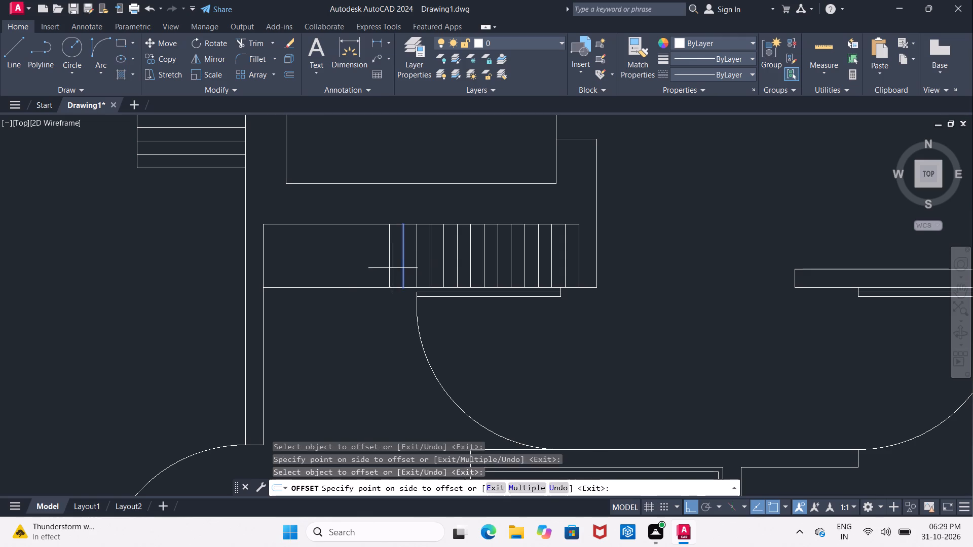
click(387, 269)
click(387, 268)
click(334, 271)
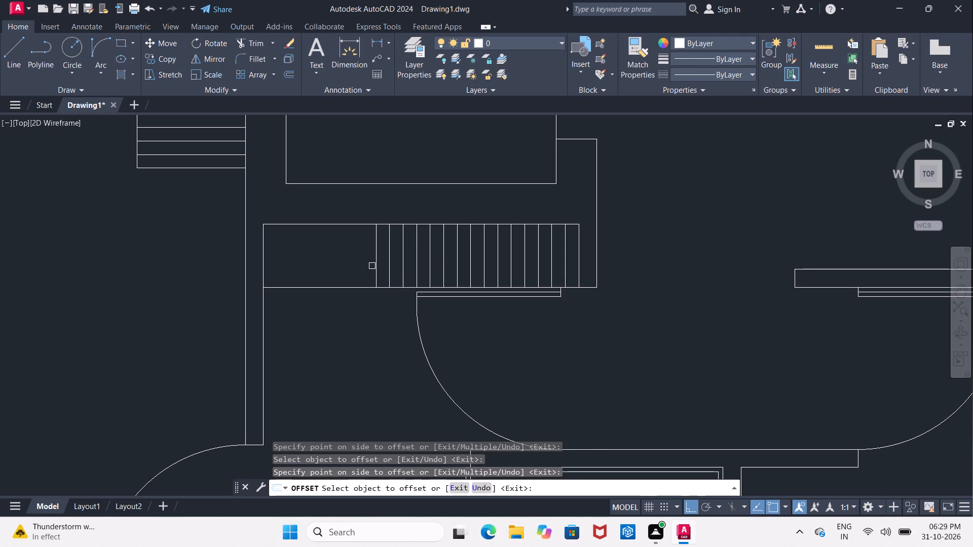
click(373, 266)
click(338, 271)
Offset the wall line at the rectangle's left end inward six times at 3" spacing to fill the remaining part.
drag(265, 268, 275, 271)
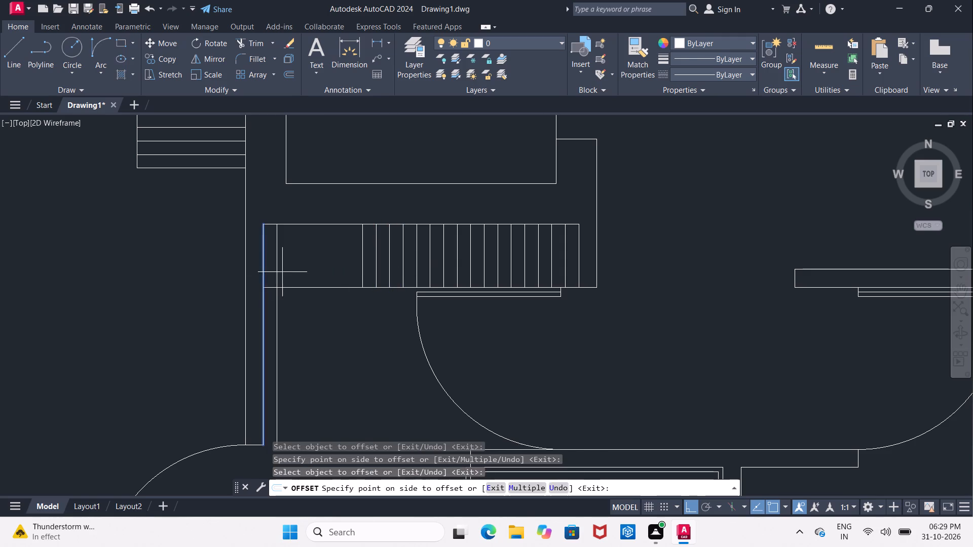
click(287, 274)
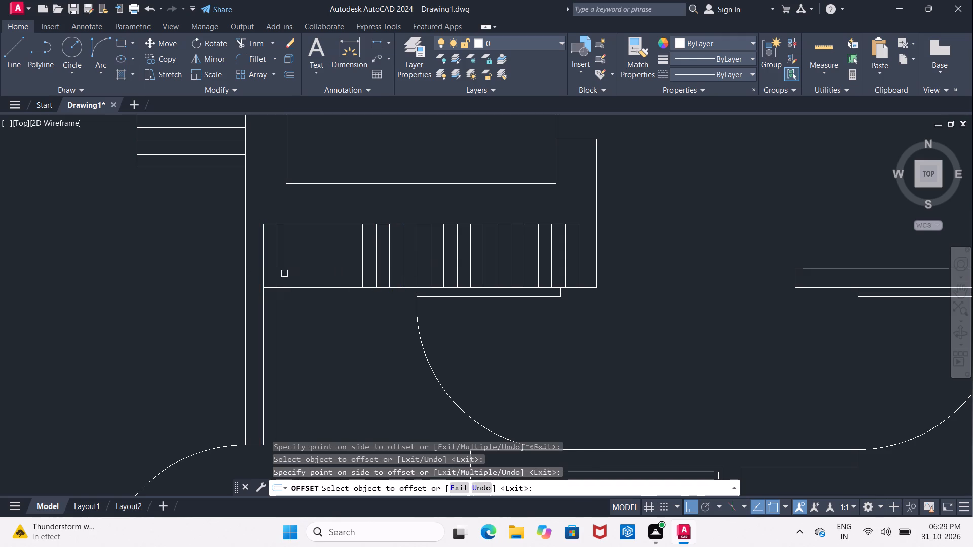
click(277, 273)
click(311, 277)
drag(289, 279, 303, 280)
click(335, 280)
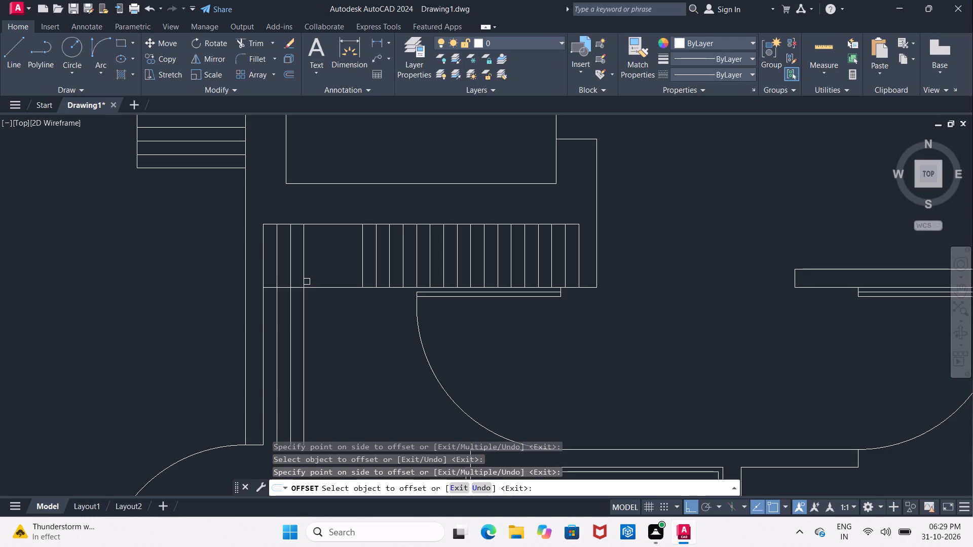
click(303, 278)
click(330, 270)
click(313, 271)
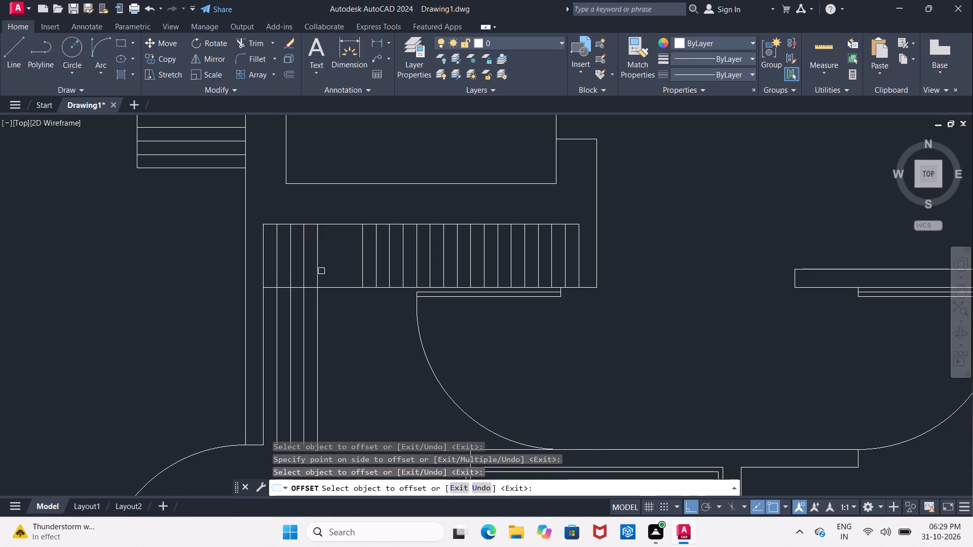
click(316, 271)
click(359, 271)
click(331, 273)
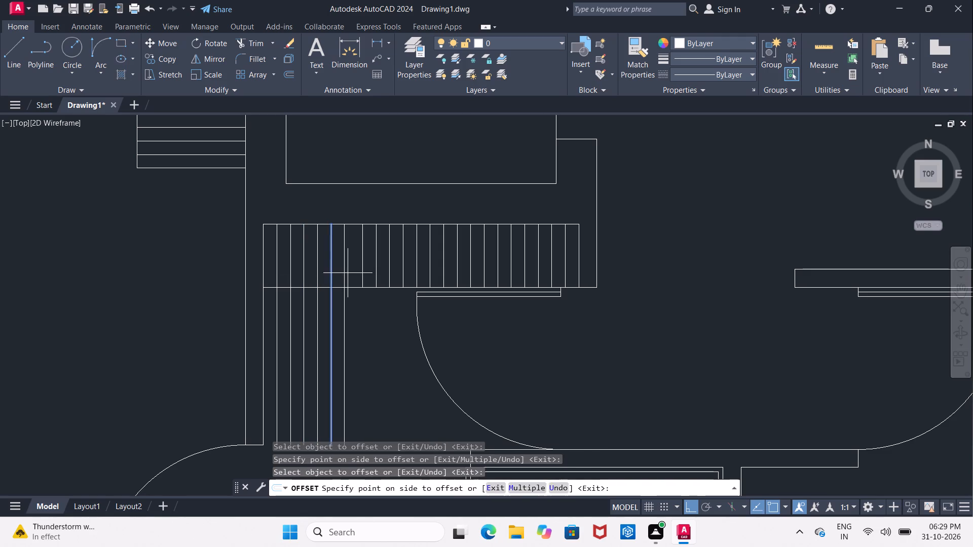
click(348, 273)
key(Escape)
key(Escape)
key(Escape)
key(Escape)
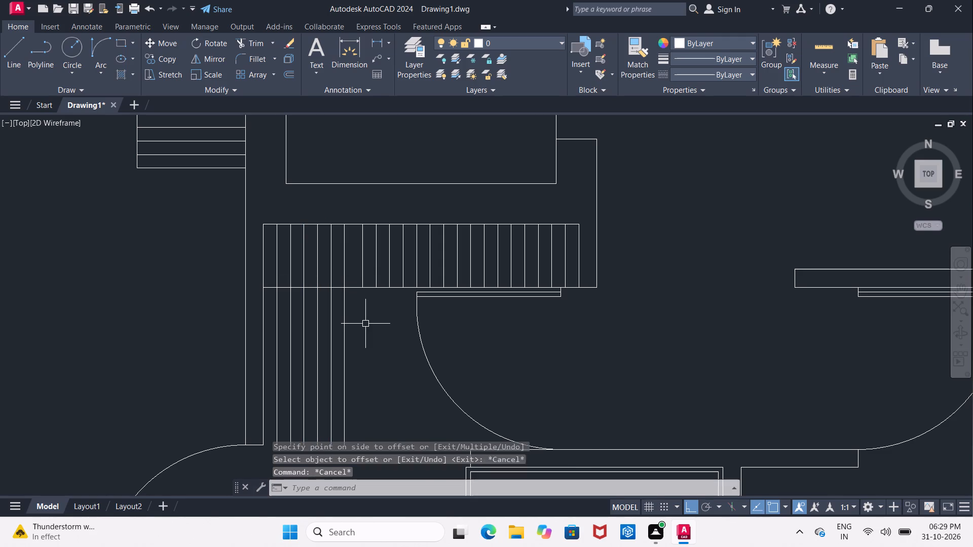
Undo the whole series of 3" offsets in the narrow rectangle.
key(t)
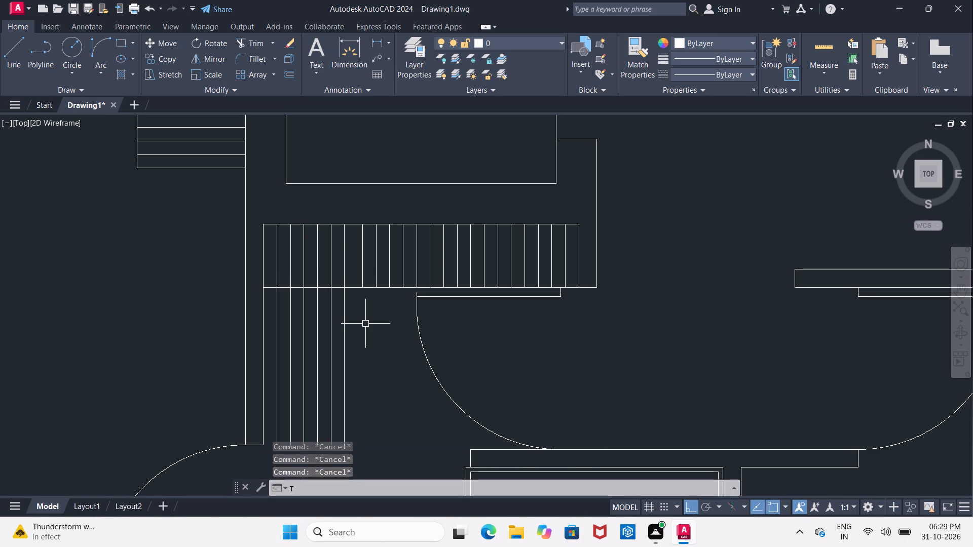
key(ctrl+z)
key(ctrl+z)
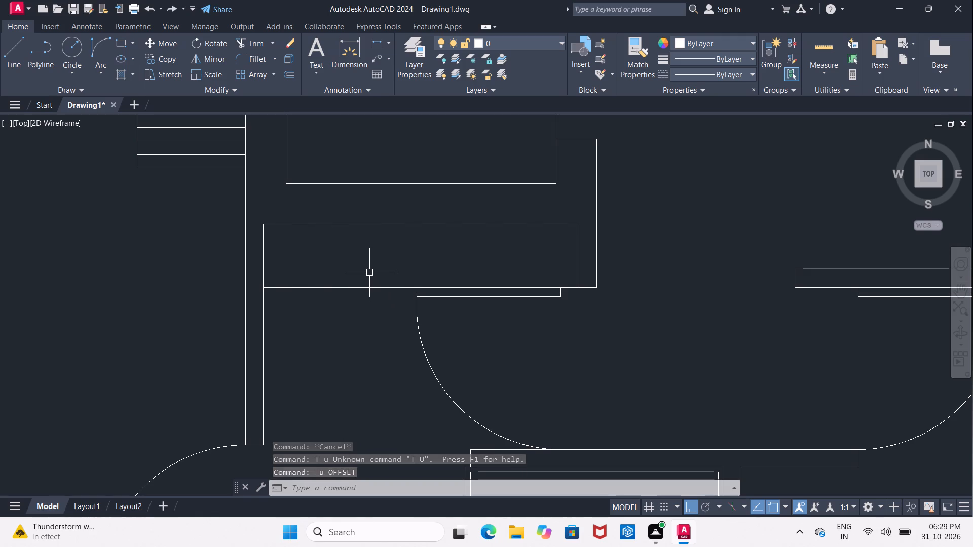
Offset the narrow rectangle's right end line inward at 3", repeating from each new line to make five vertical lines.
key(o)
key(Return)
key(Return)
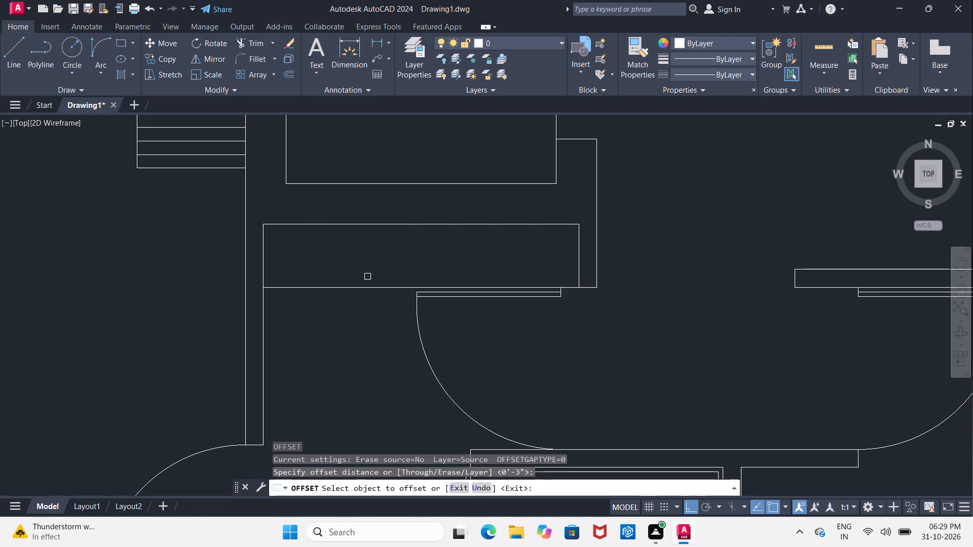
click(576, 252)
click(506, 246)
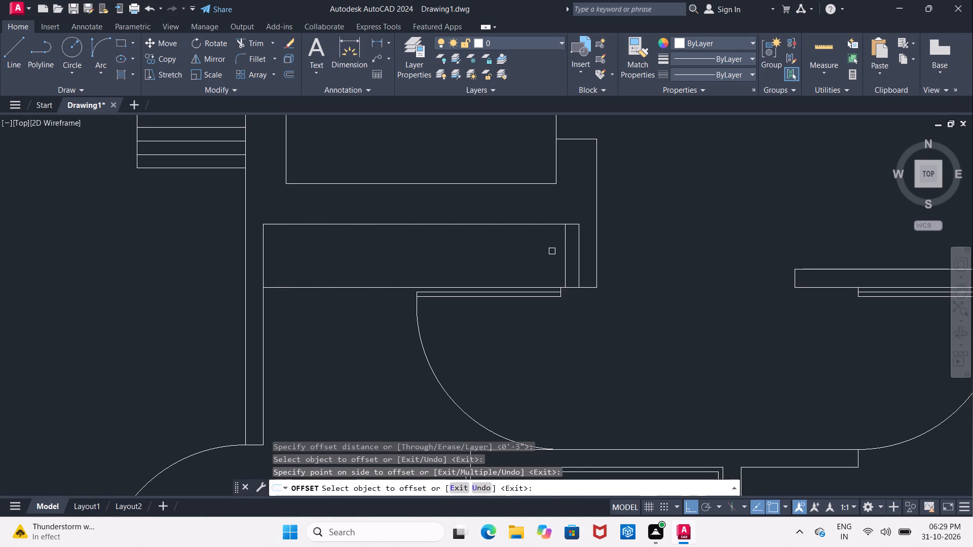
click(563, 256)
click(513, 258)
click(549, 261)
click(494, 261)
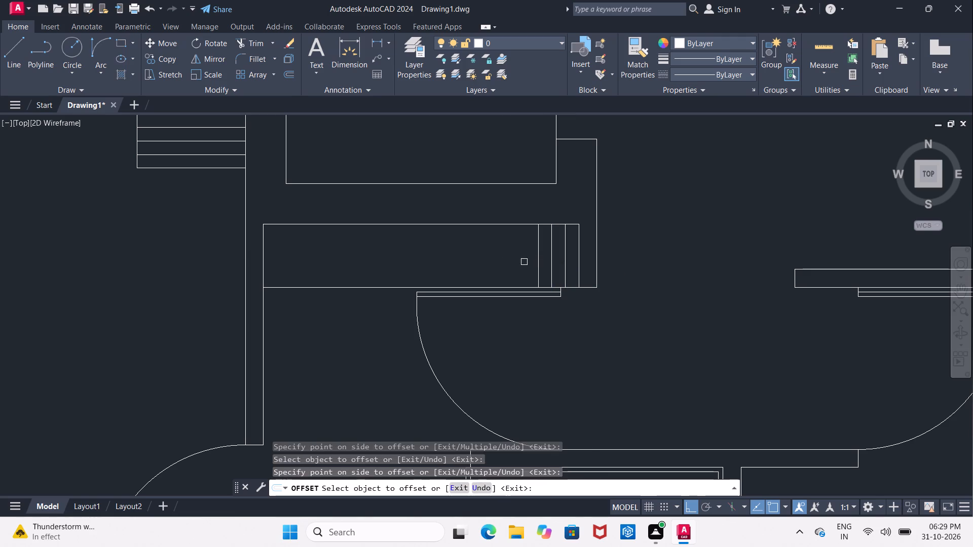
click(537, 262)
drag(478, 263, 483, 263)
click(521, 263)
click(470, 266)
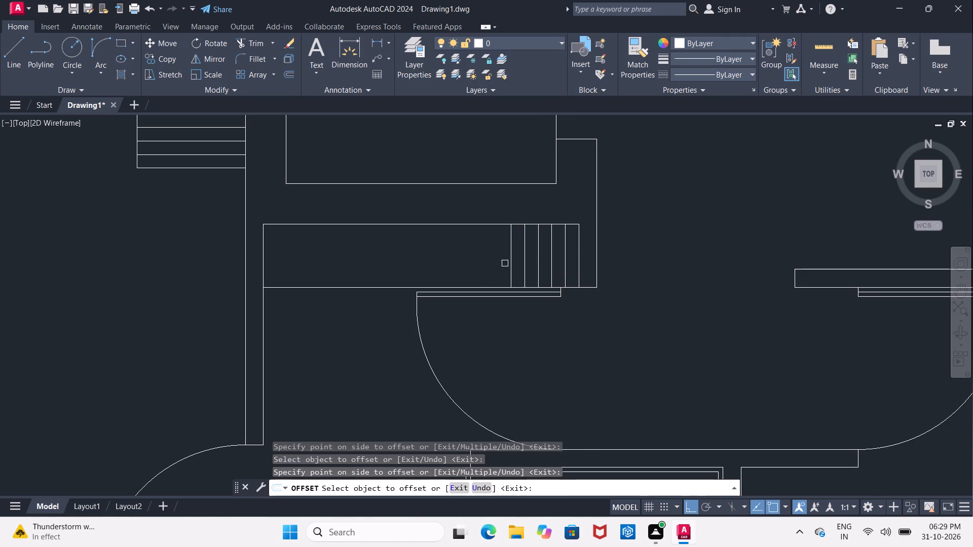
Continue the 3" offsets toward the rectangle's left end, adding four more vertical lines.
click(512, 262)
drag(455, 266, 460, 266)
click(502, 261)
click(496, 261)
click(448, 263)
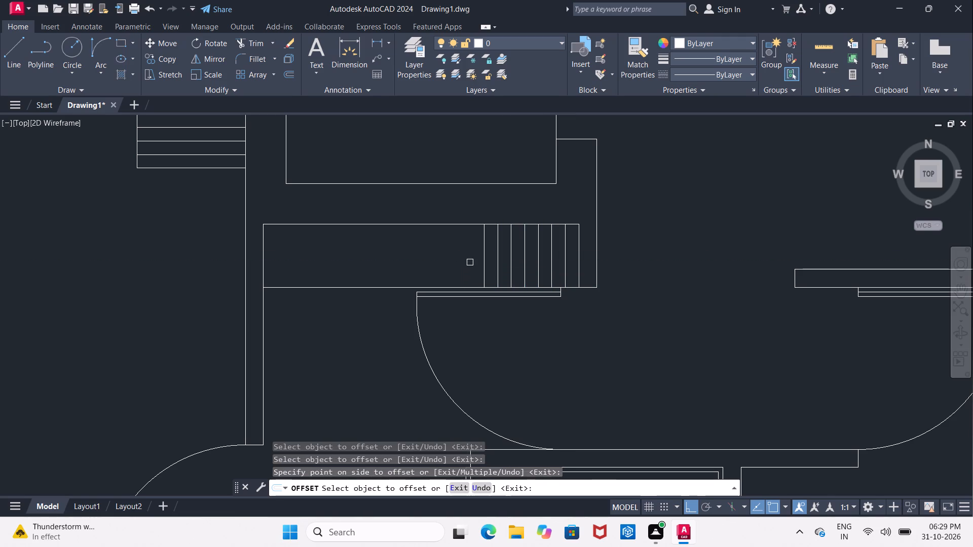
click(481, 261)
click(443, 262)
click(467, 261)
click(469, 261)
click(431, 258)
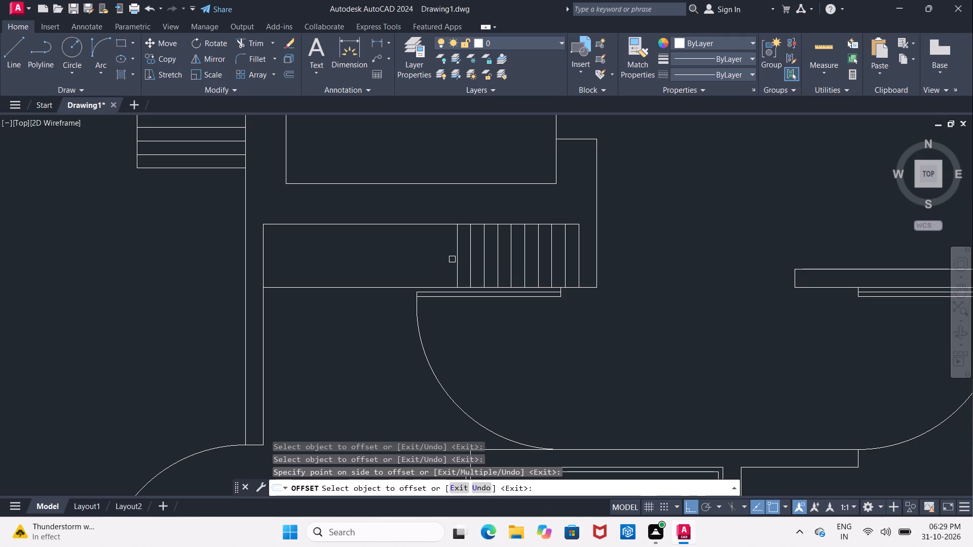
Continue the 3" offsets toward the left end of the narrow rectangle below the lift, adding six more vertical lines.
click(454, 259)
click(419, 260)
click(440, 262)
click(371, 262)
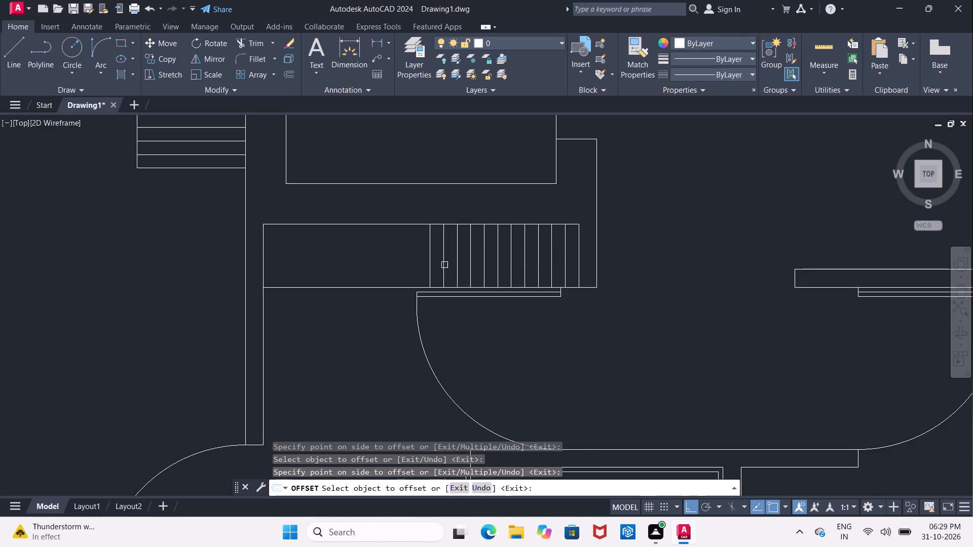
click(427, 263)
click(386, 262)
click(416, 262)
click(353, 259)
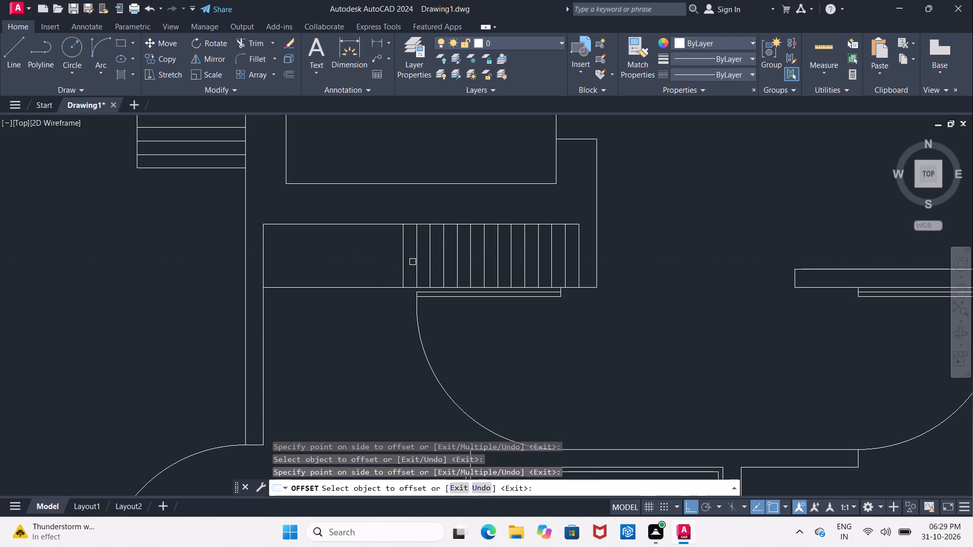
click(403, 262)
click(382, 264)
click(384, 263)
click(338, 264)
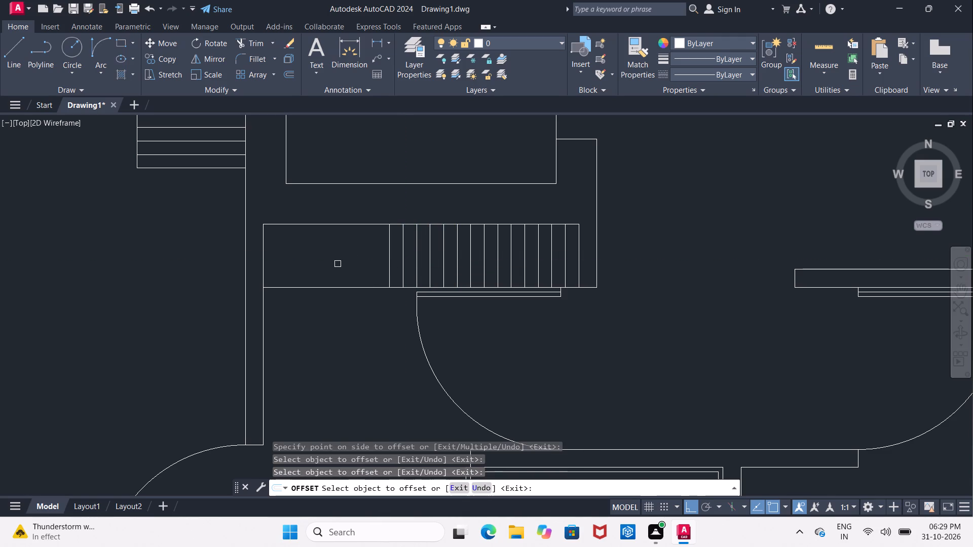
click(391, 266)
click(365, 265)
Add seven more vertical lines at 3" offsets to fill the narrow rectangle up to its left end.
click(378, 263)
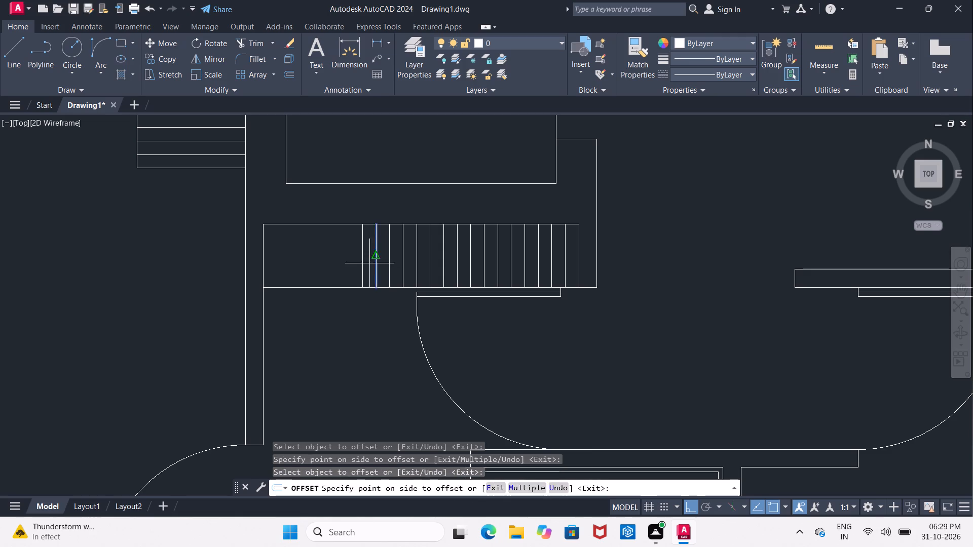
click(327, 265)
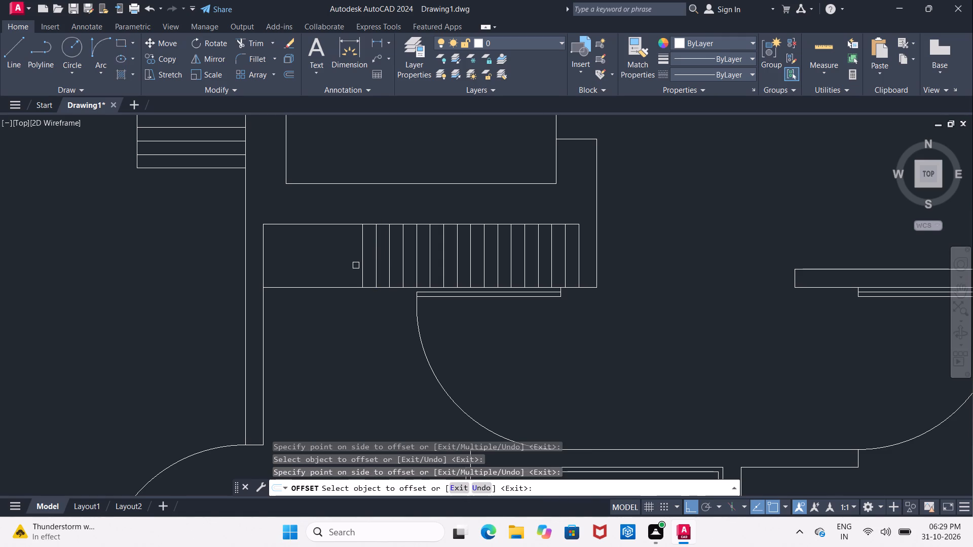
click(361, 265)
click(341, 265)
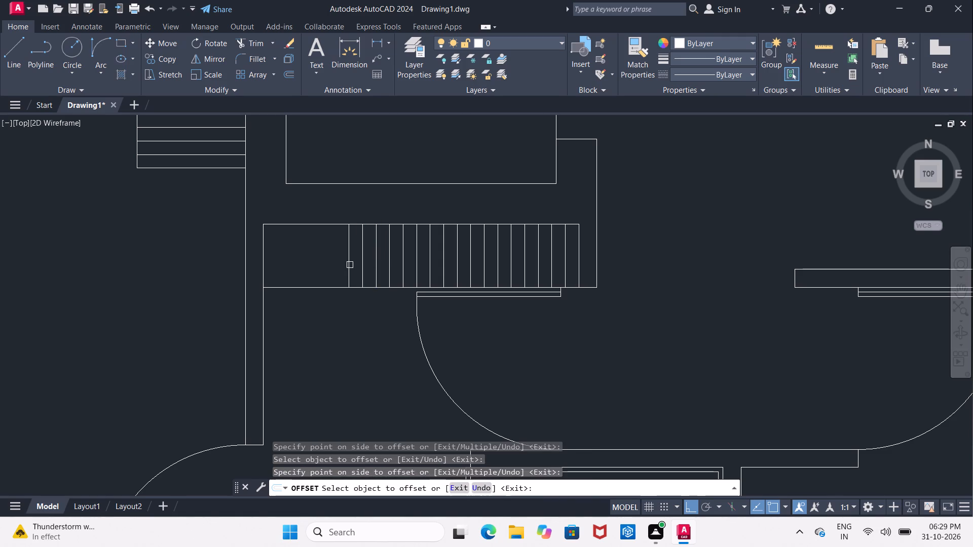
click(350, 265)
click(324, 265)
click(338, 265)
click(322, 266)
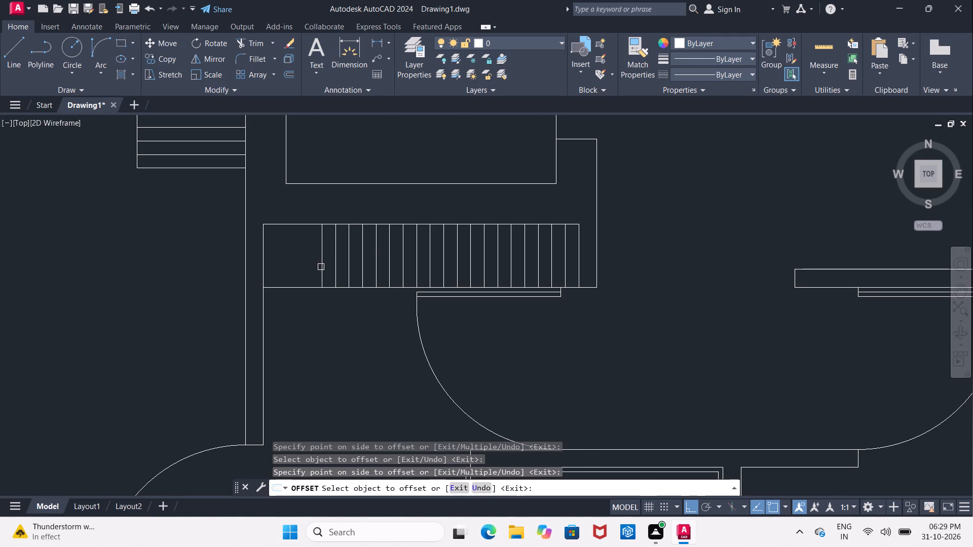
click(321, 267)
click(295, 267)
drag(320, 266, 313, 267)
click(283, 267)
click(307, 266)
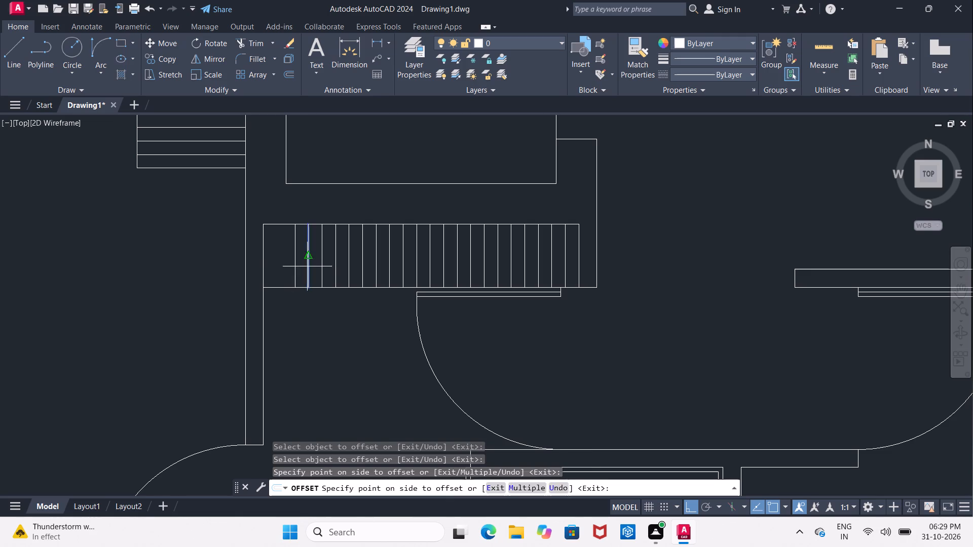
click(285, 267)
click(291, 266)
click(295, 265)
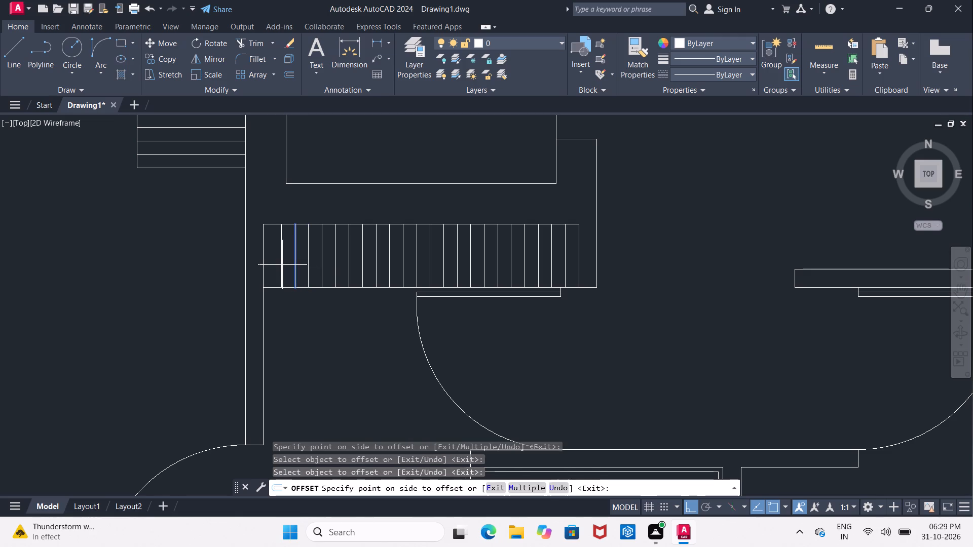
click(276, 265)
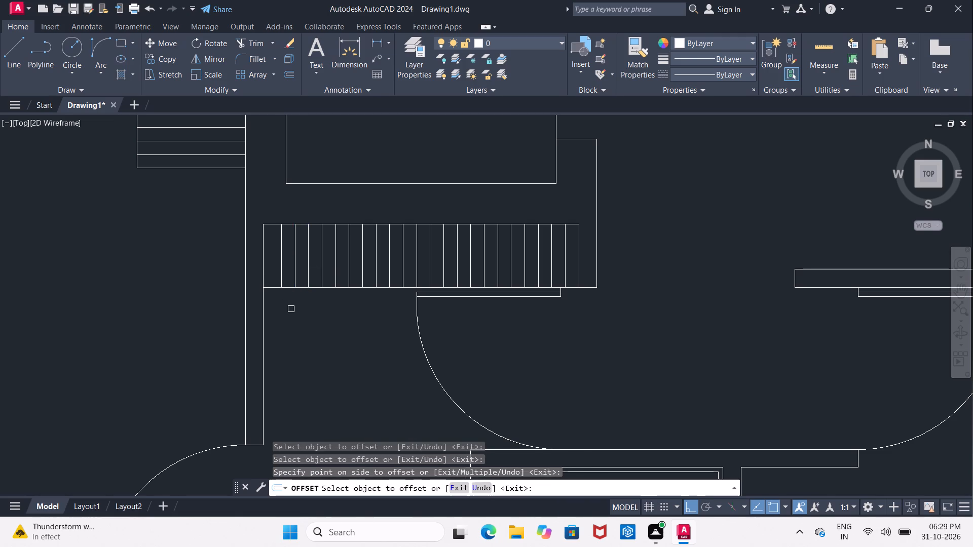
Draw a horizontal line from outside the outer wall to the right edge of the rectangle in the room below the L-shaped counter.
scroll(291, 308, down, 2)
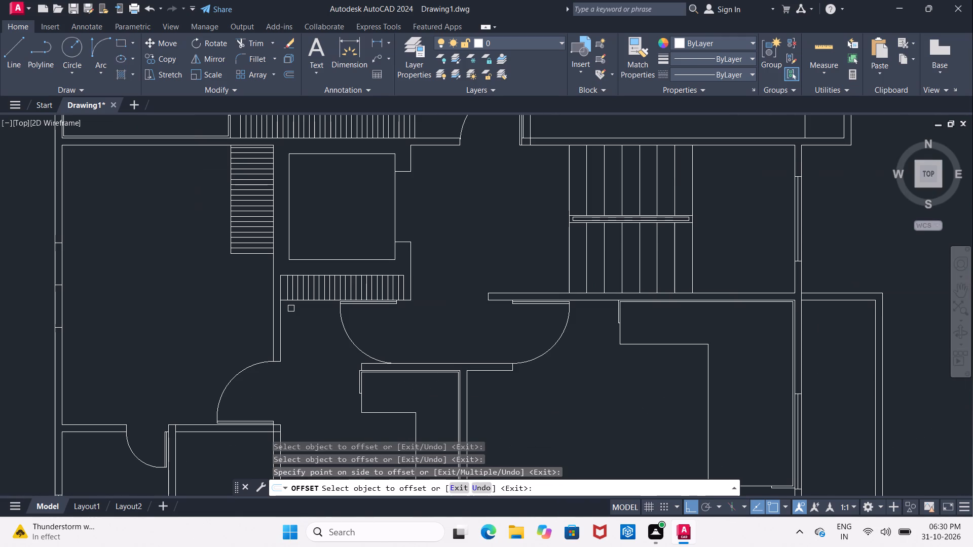
scroll(291, 308, down, 3)
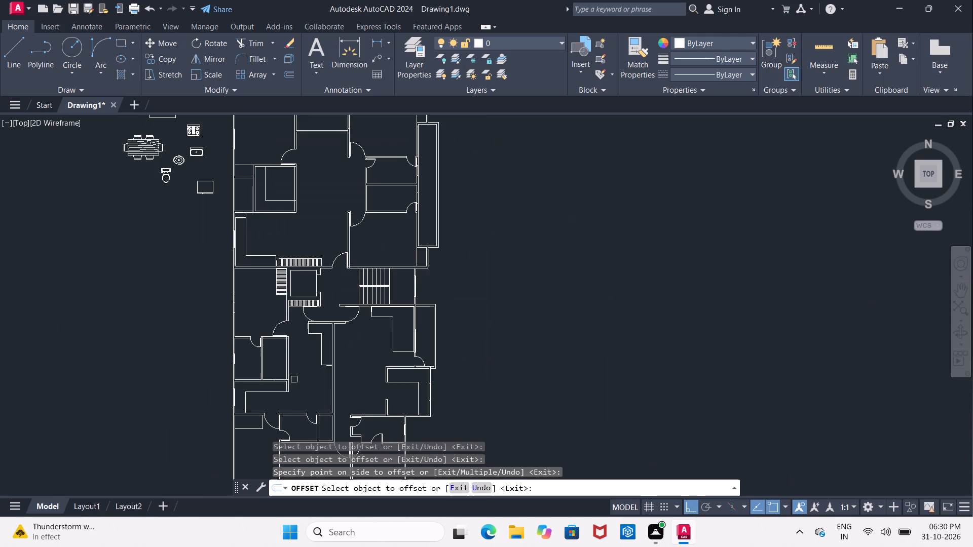
middle_drag(260, 423, 276, 349)
scroll(260, 356, up, 2)
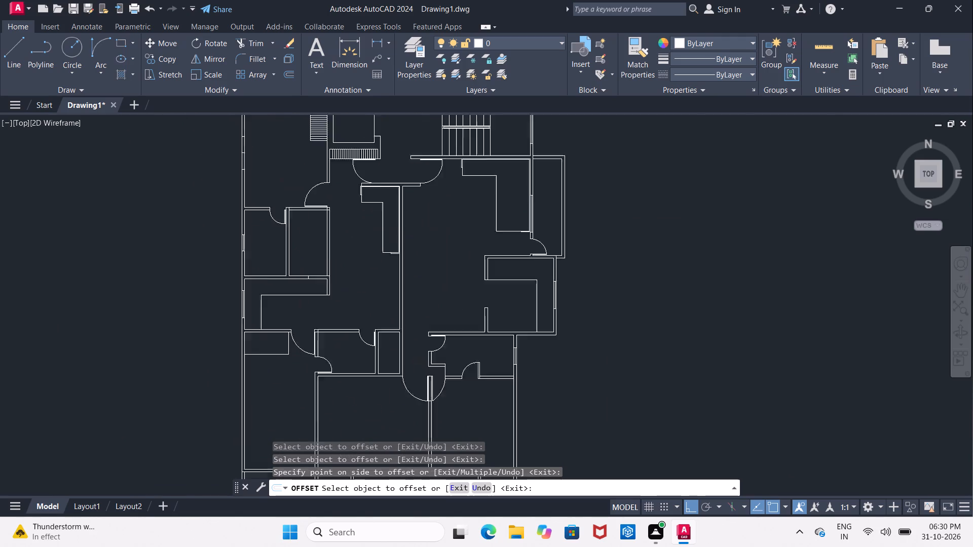
scroll(258, 356, up, 2)
scroll(327, 325, down, 3)
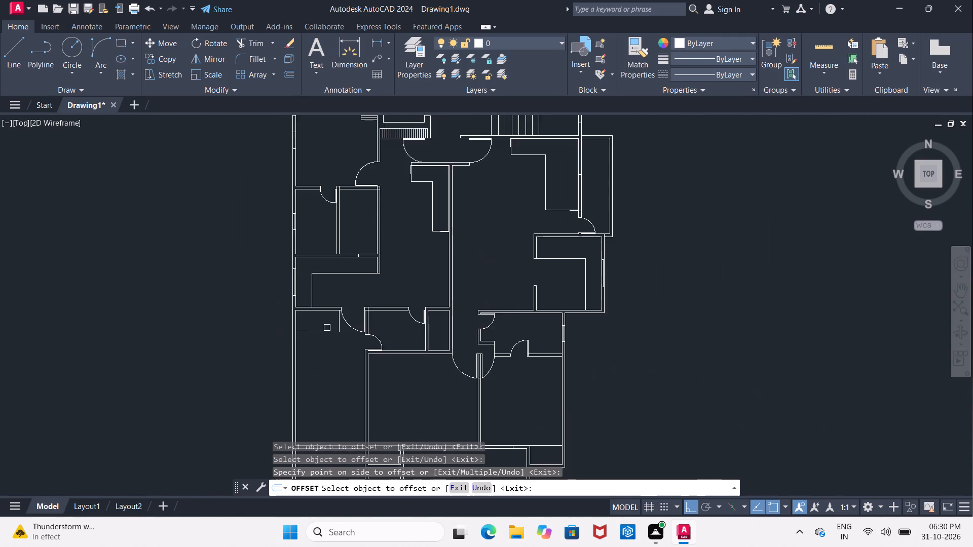
scroll(327, 328, down, 2)
scroll(327, 331, up, 4)
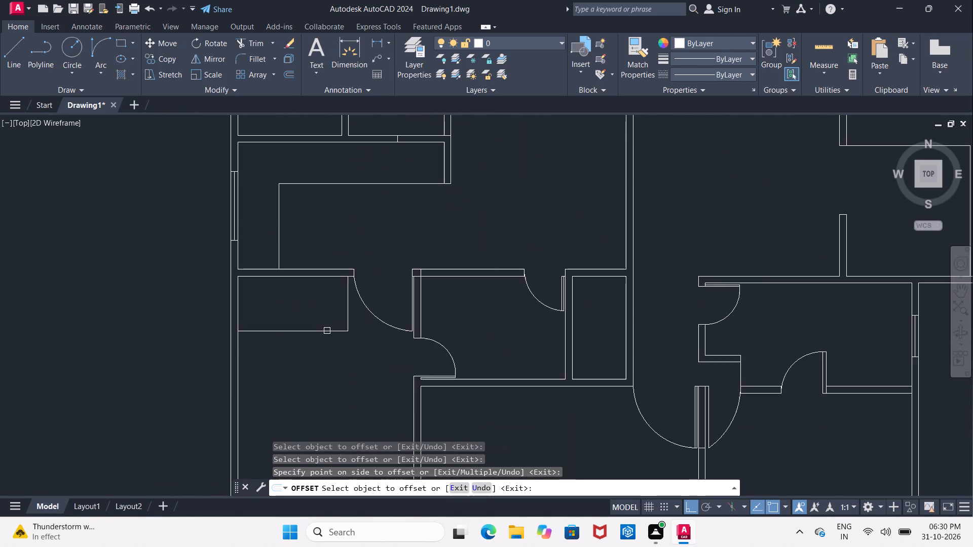
scroll(327, 331, up, 2)
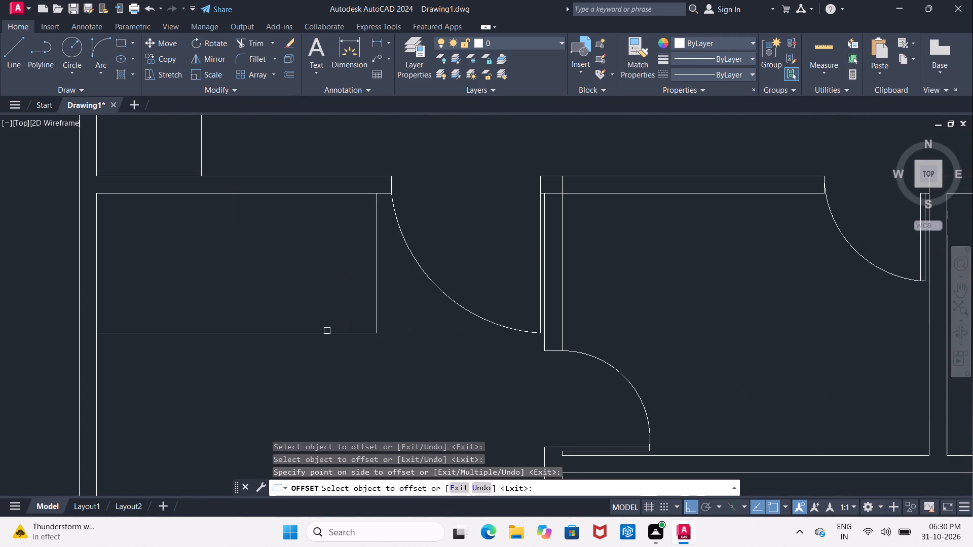
key(Escape)
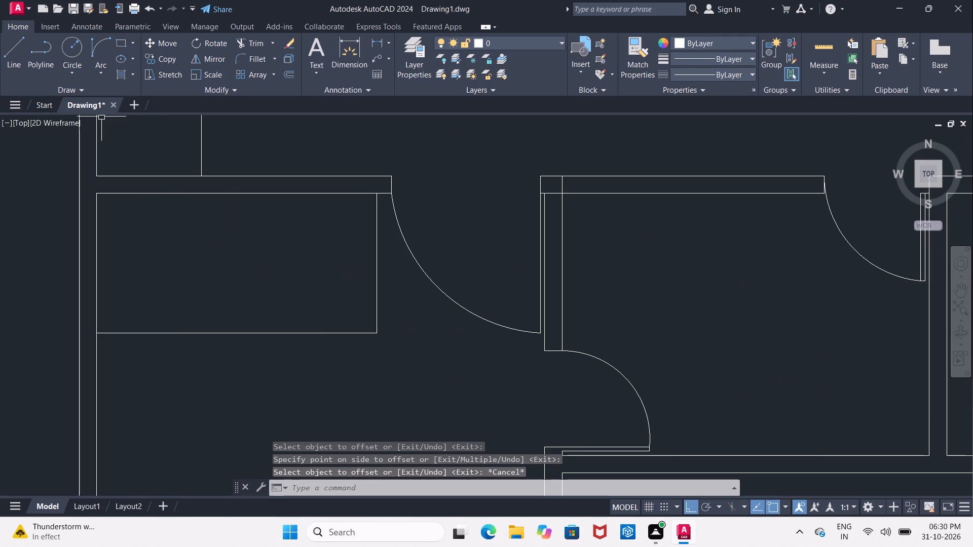
click(18, 54)
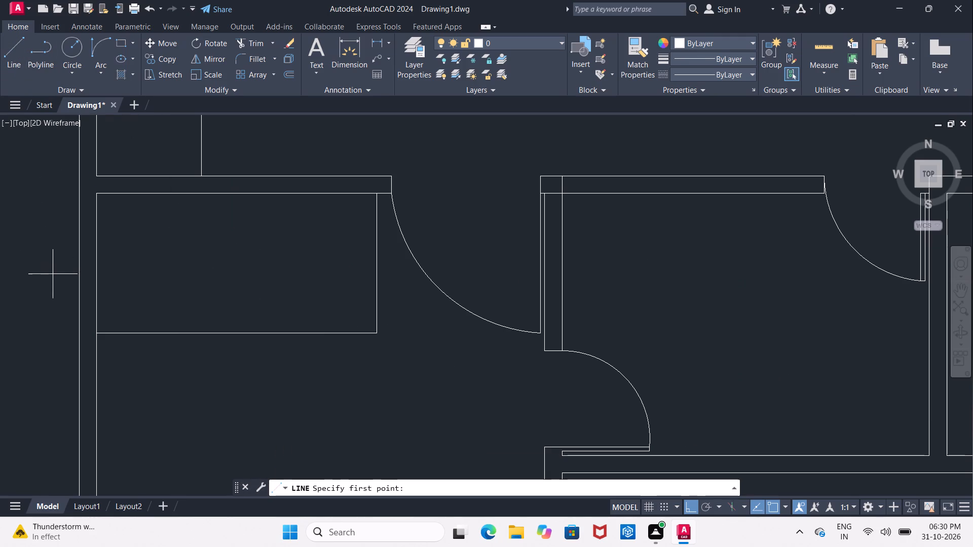
click(62, 268)
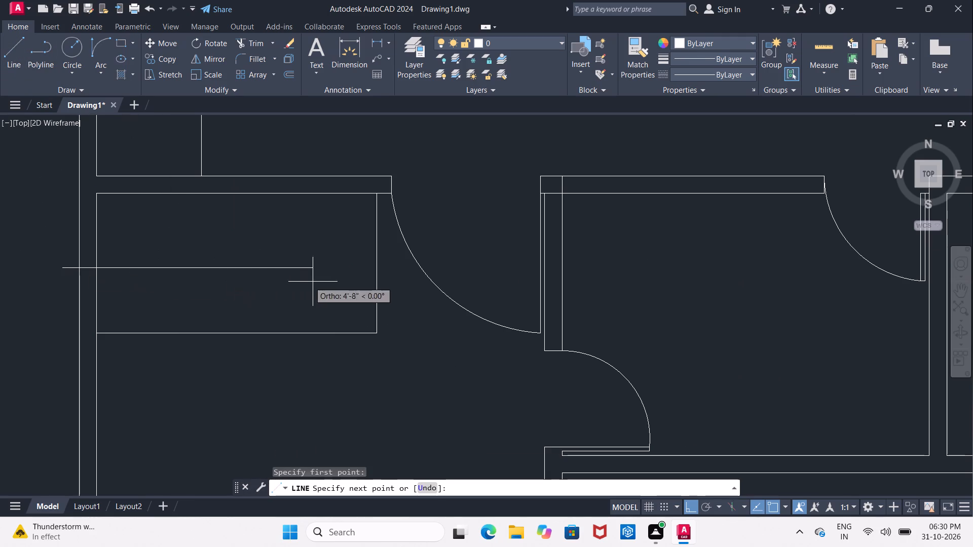
click(379, 275)
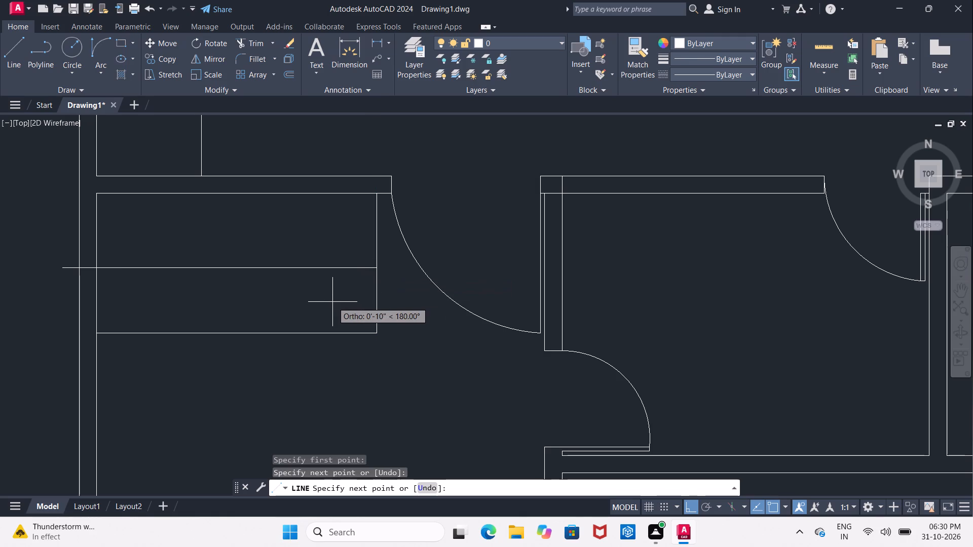
key(Escape)
Trim the new horizontal line where it crosses the outer wall and delete the leftover stub outside.
text(TR)
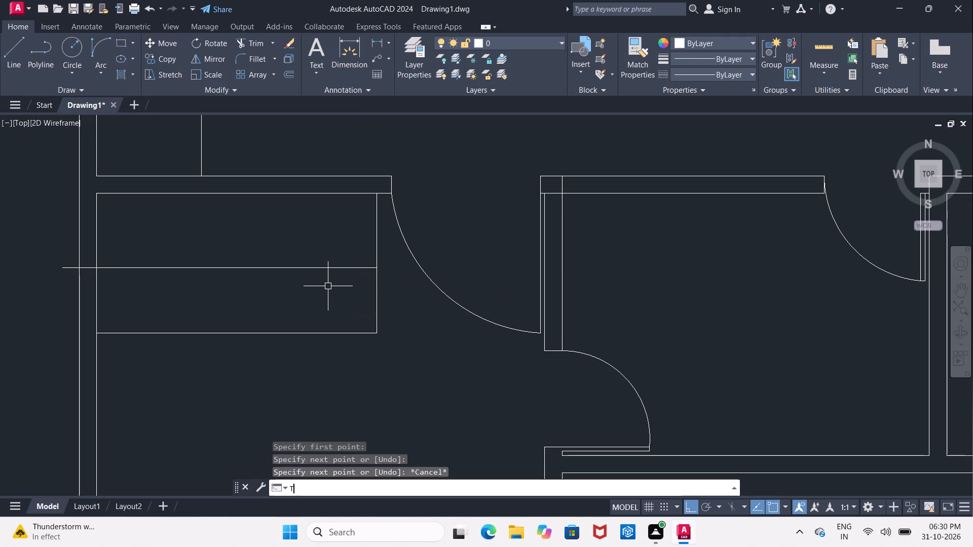
key(space)
key(space)
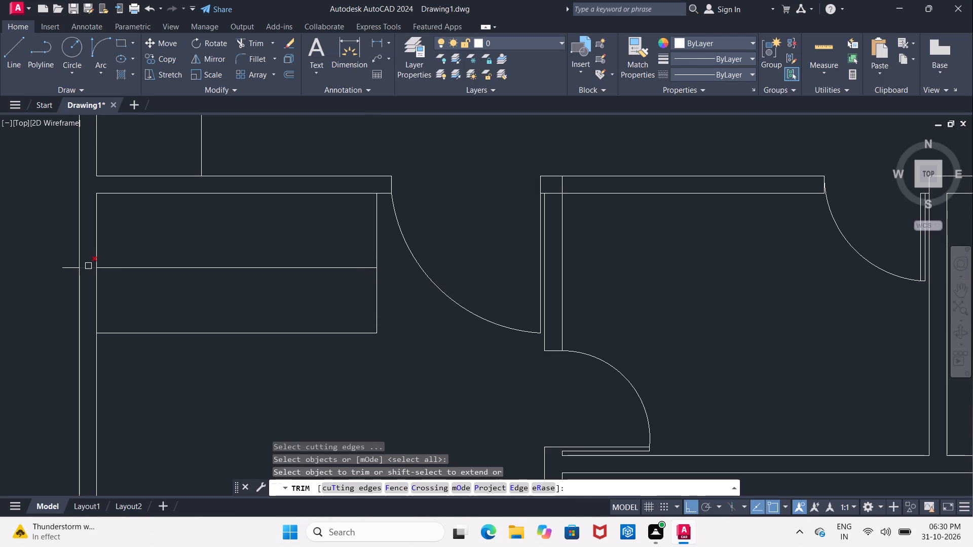
click(88, 266)
key(Escape)
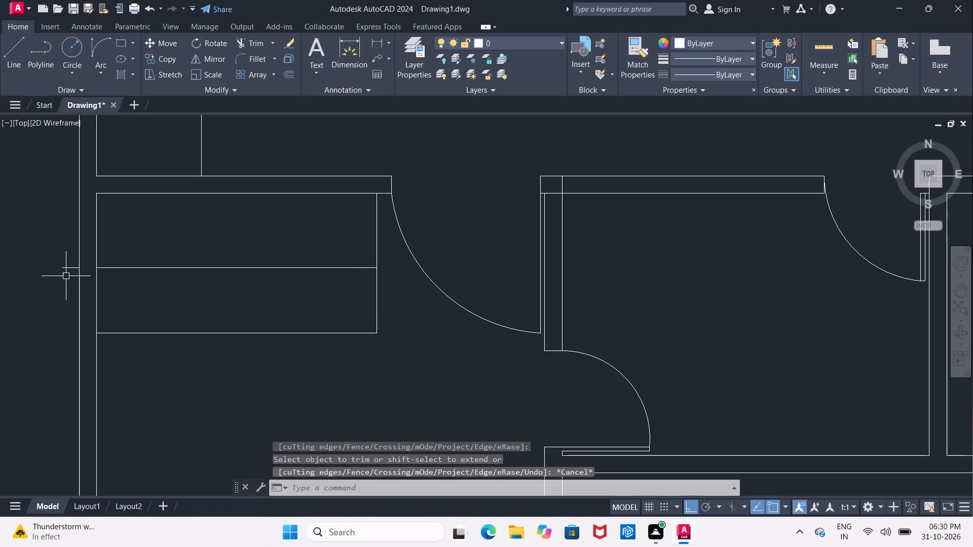
click(64, 266)
key(Delete)
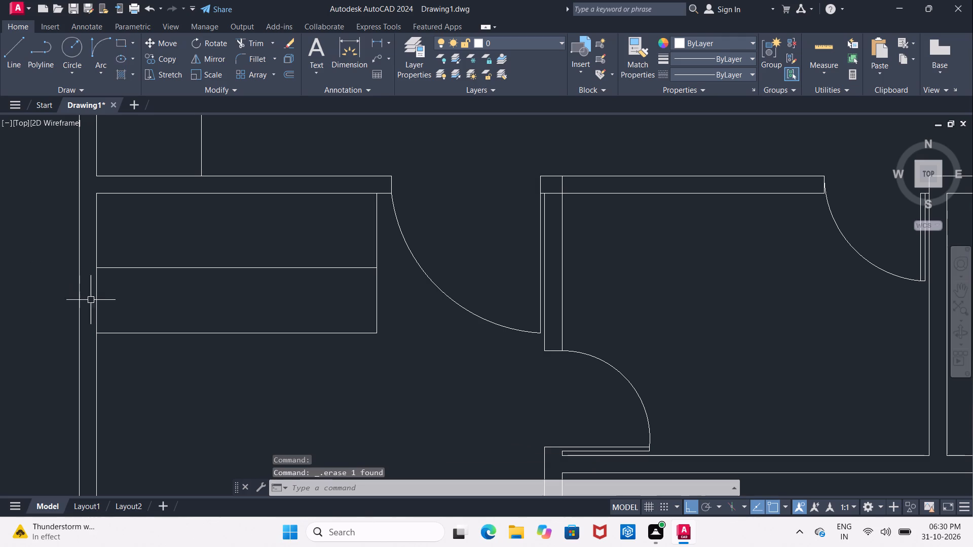
Make the rectangle shallower by trimming its right edge below the new line and deleting its old bottom line.
text(TR)
key(space)
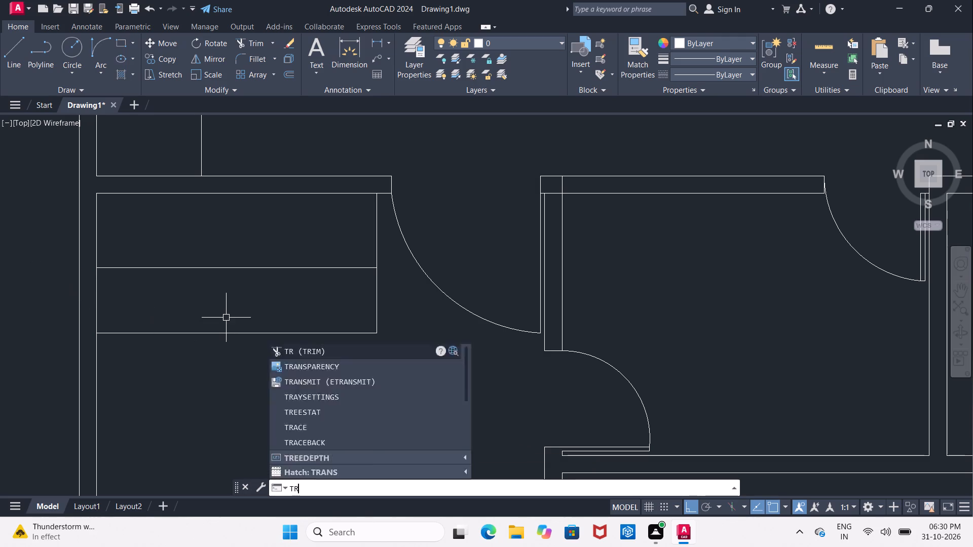
key(space)
click(377, 284)
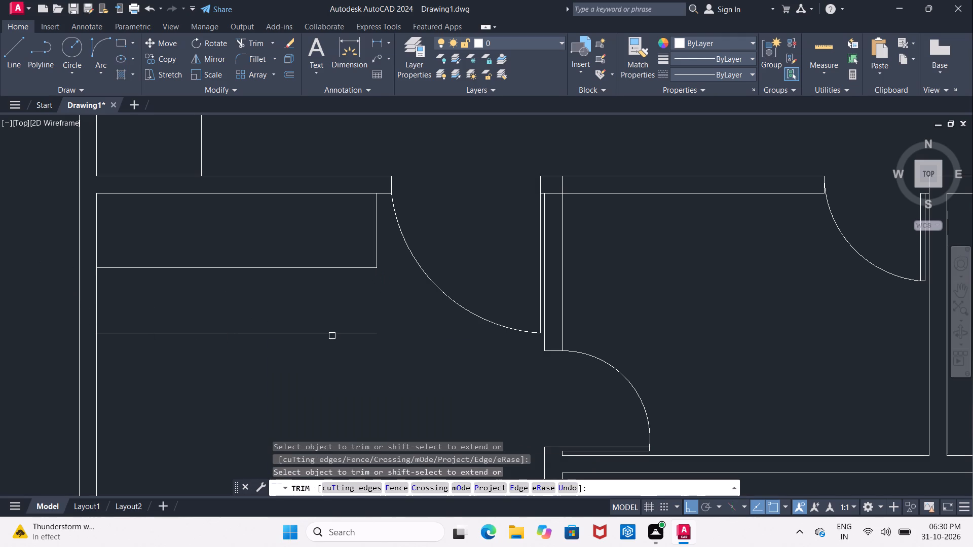
key(Escape)
click(319, 334)
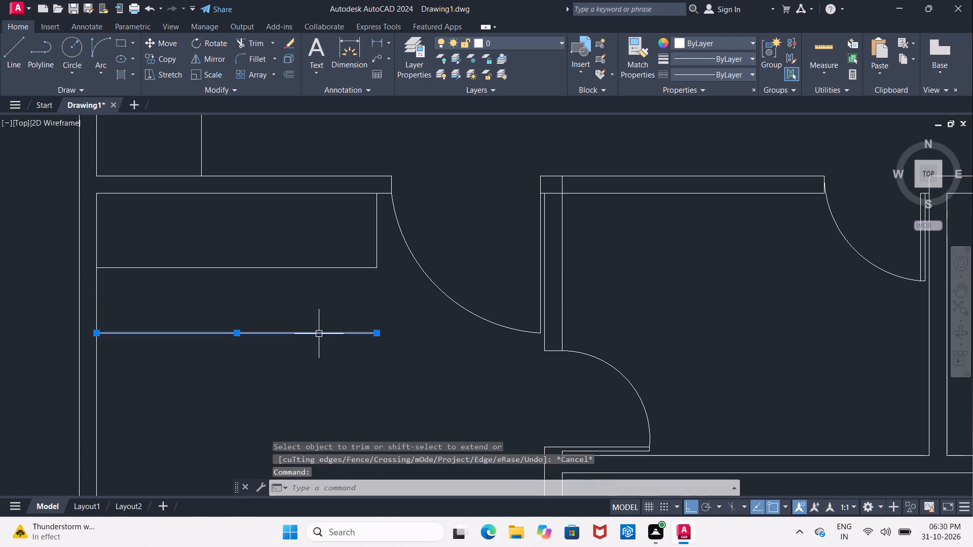
key(Delete)
Offset the shallower rectangle's right edge inward at 3", repeating from each new line to make three vertical lines.
key(o)
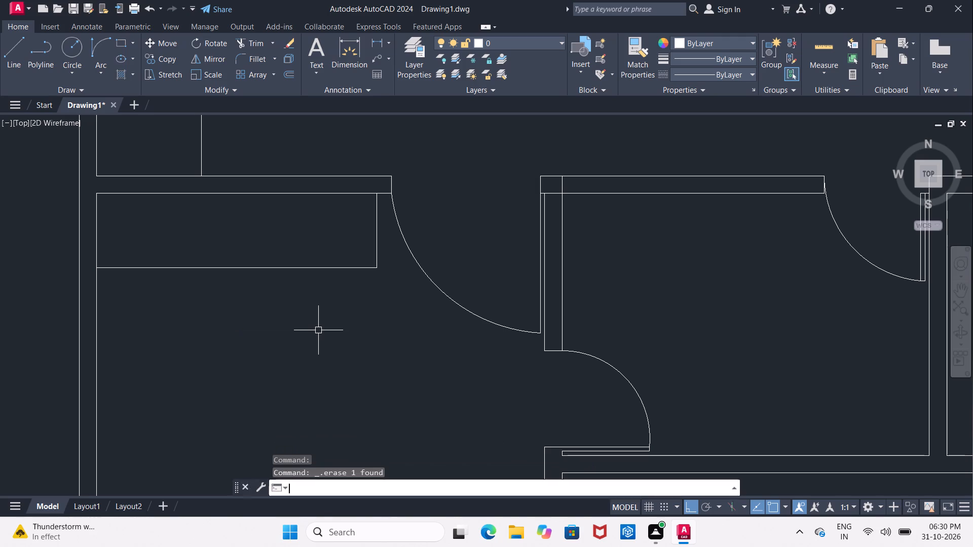
key(Return)
text(3")
key(Return)
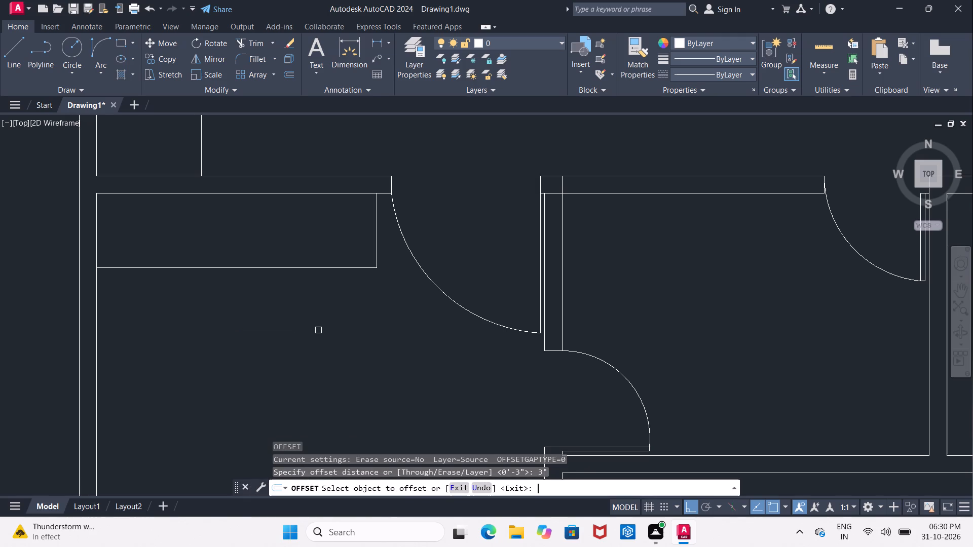
click(367, 222)
click(374, 231)
click(308, 229)
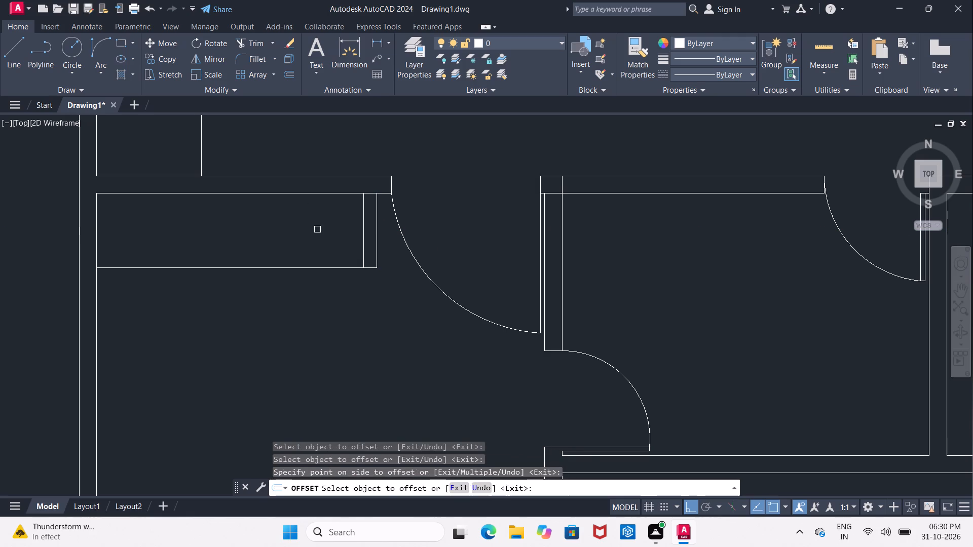
click(361, 232)
click(299, 232)
click(349, 232)
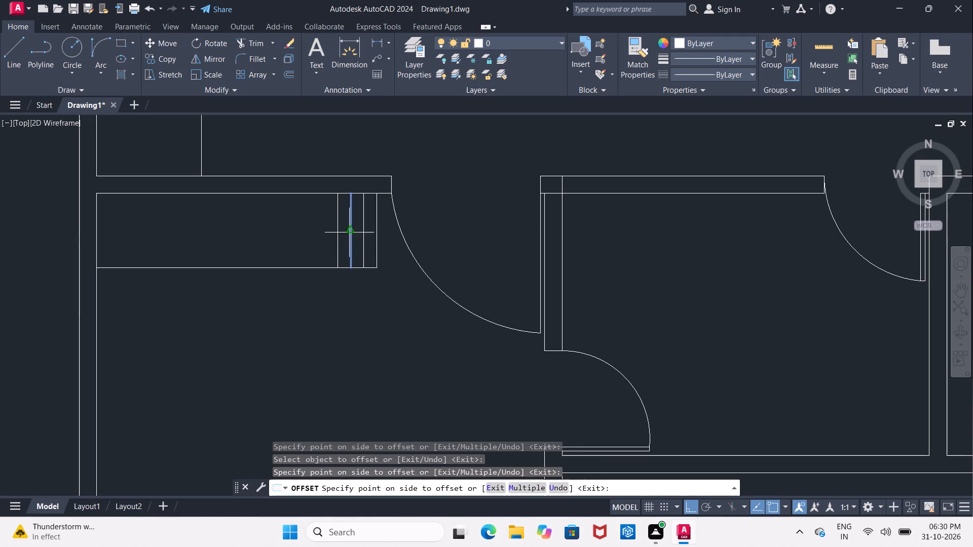
click(302, 236)
Continue offsetting each newest vertical line leftward at 3" in the rectangle below the L-shaped counter room's wall, adding five more lines.
click(334, 236)
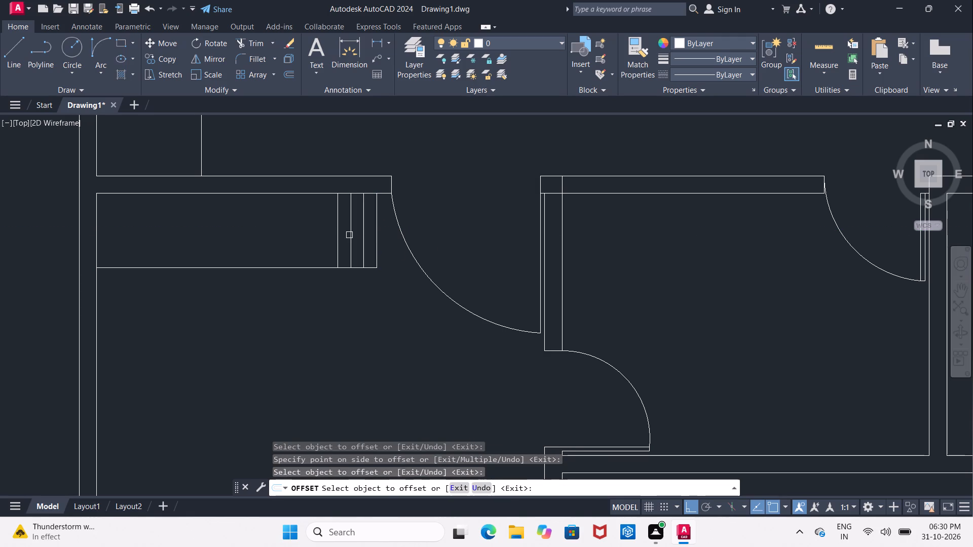
click(335, 236)
drag(230, 236, 242, 236)
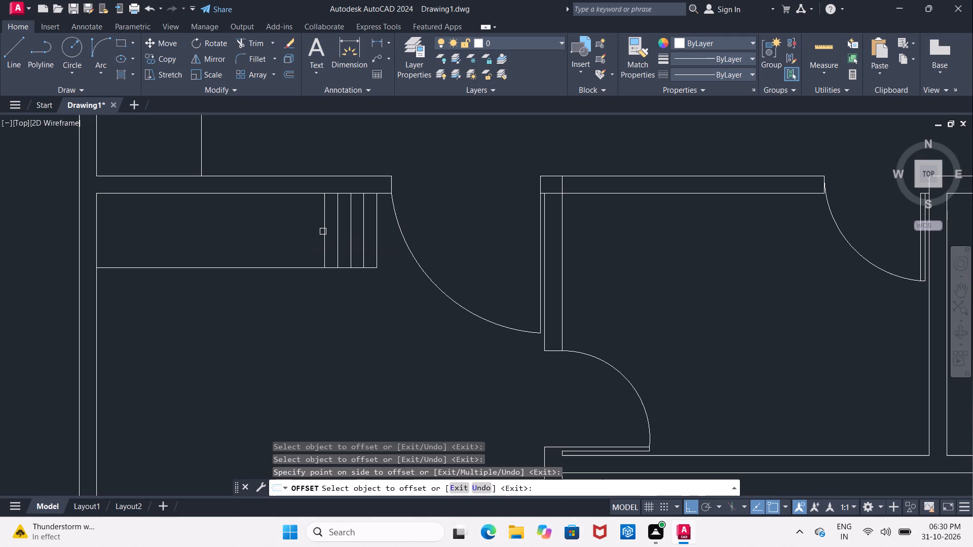
click(323, 240)
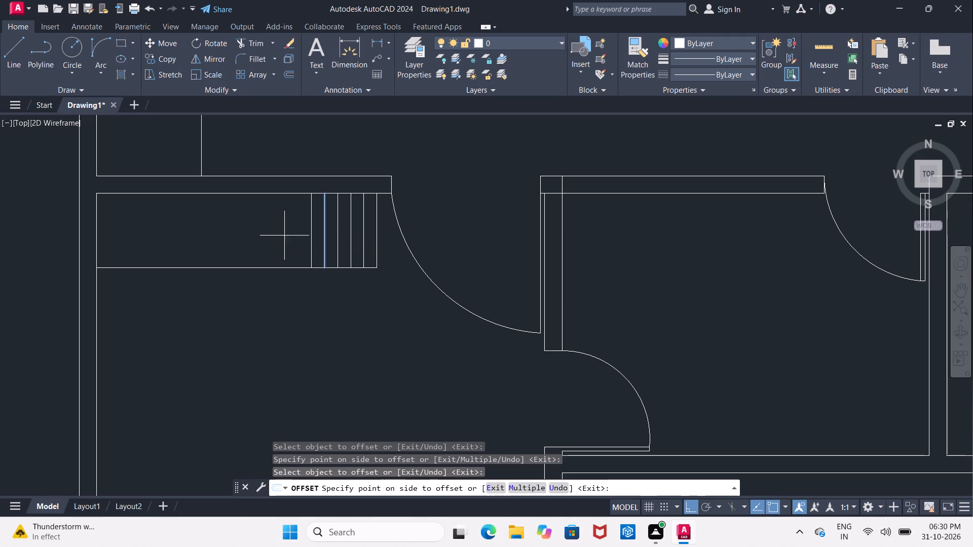
click(284, 236)
click(307, 243)
click(311, 242)
click(275, 240)
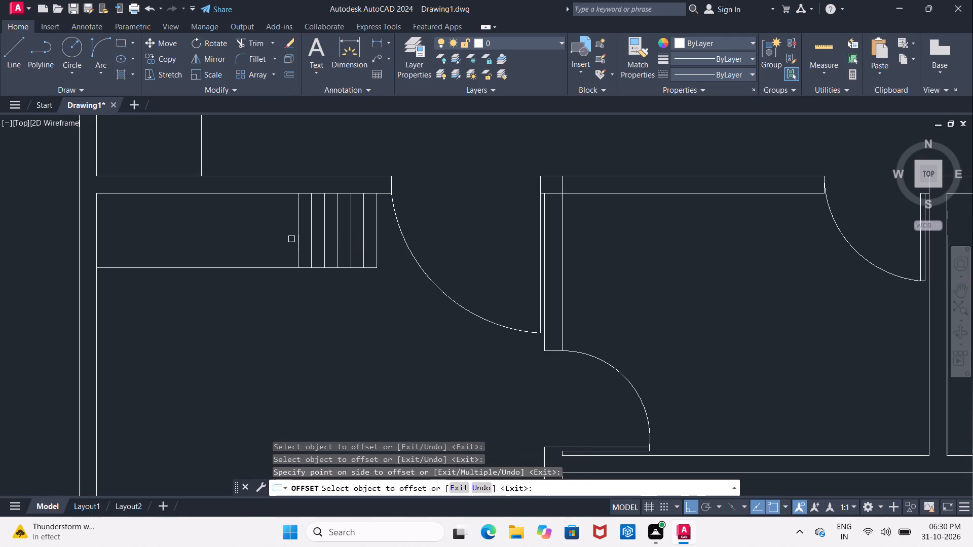
click(297, 239)
drag(229, 237, 238, 237)
click(284, 237)
drag(221, 237, 233, 238)
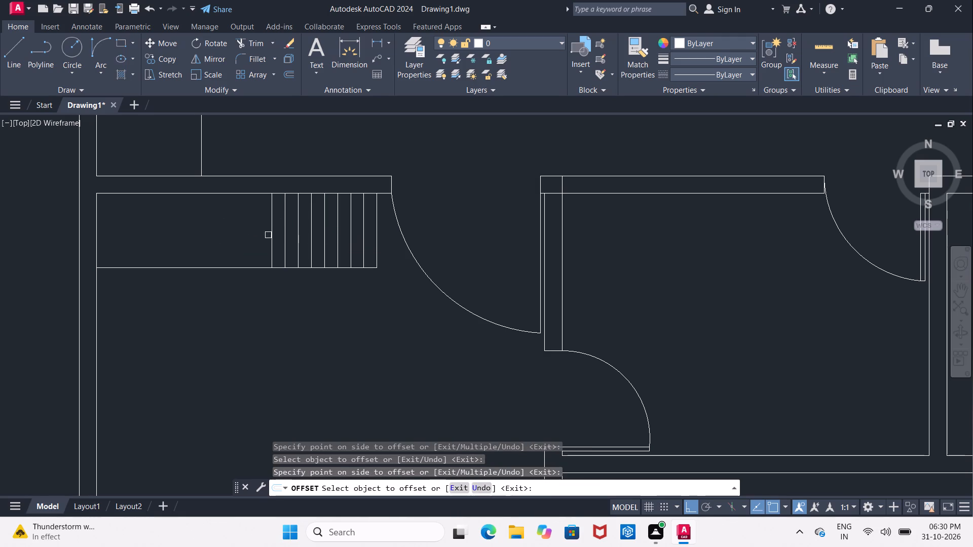
Offset seven more vertical lines leftward at 3" in the same rectangle, each from the newest line.
click(270, 235)
drag(212, 236, 217, 236)
click(258, 236)
drag(194, 236, 199, 236)
click(246, 234)
click(197, 234)
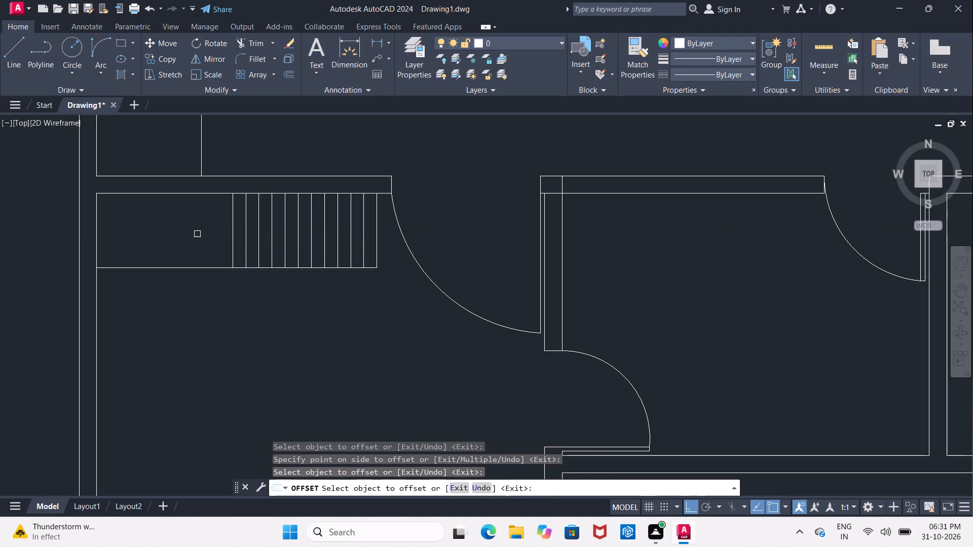
click(233, 233)
click(198, 234)
drag(220, 234, 215, 234)
click(174, 237)
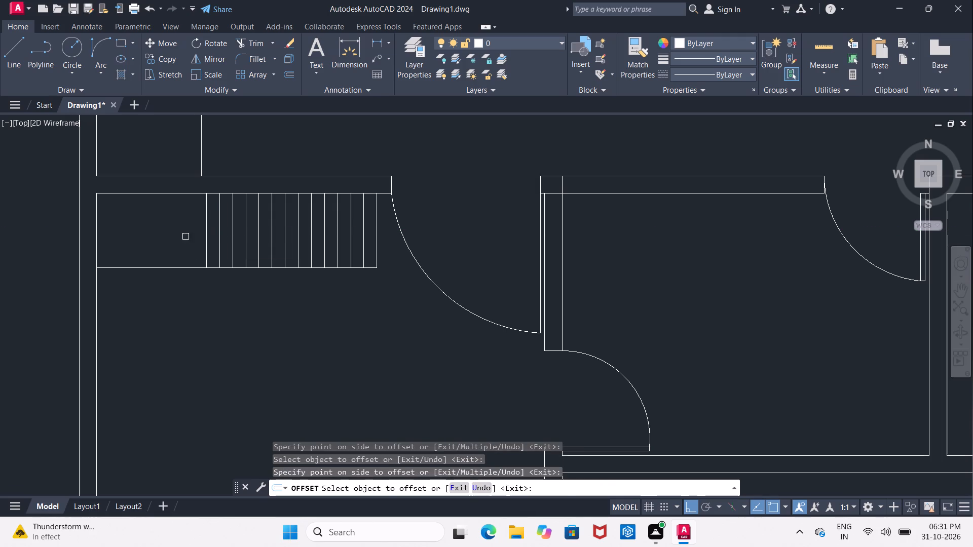
click(206, 237)
click(145, 236)
click(193, 236)
click(119, 234)
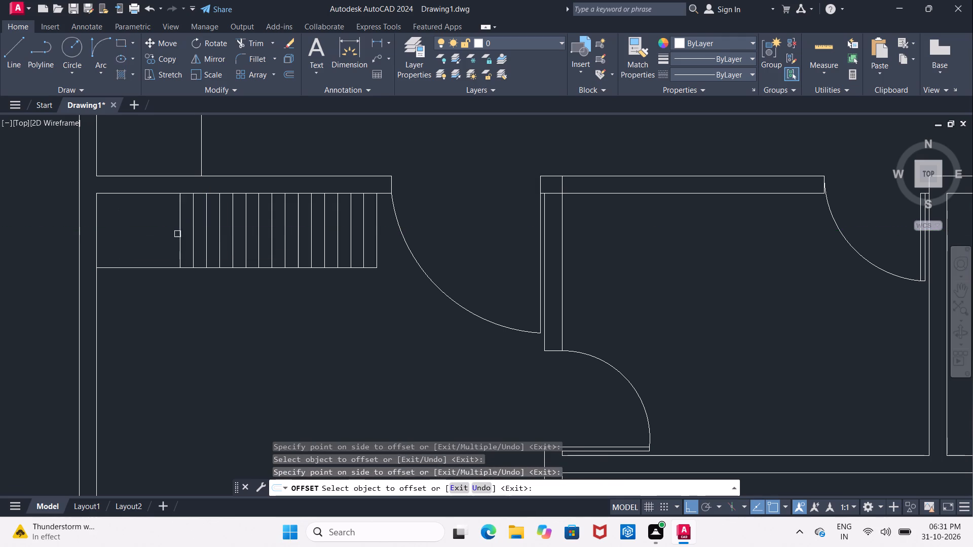
Offset six more vertical lines at 3" until the rectangle is filled up to the outer wall.
click(179, 234)
drag(111, 235, 119, 235)
click(169, 236)
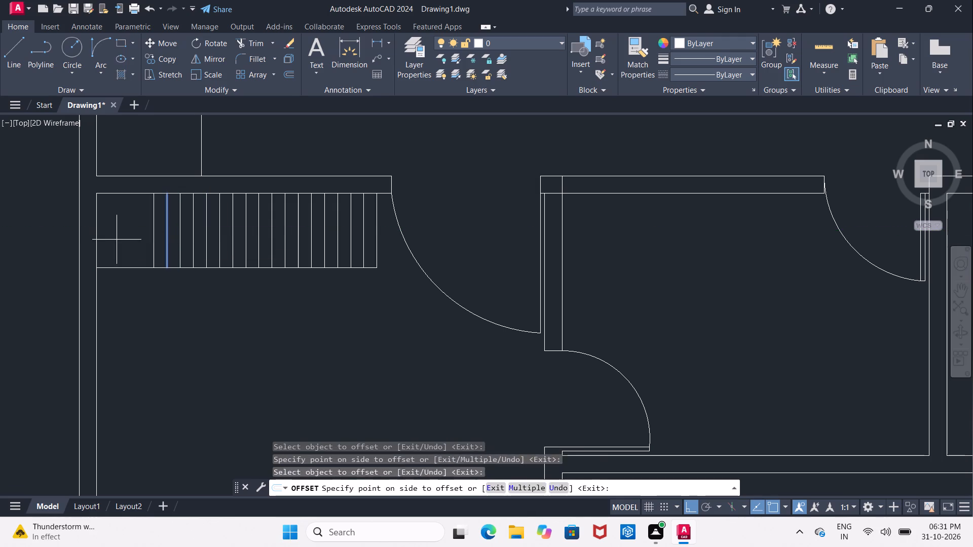
click(116, 240)
click(155, 241)
drag(95, 240, 107, 242)
click(139, 242)
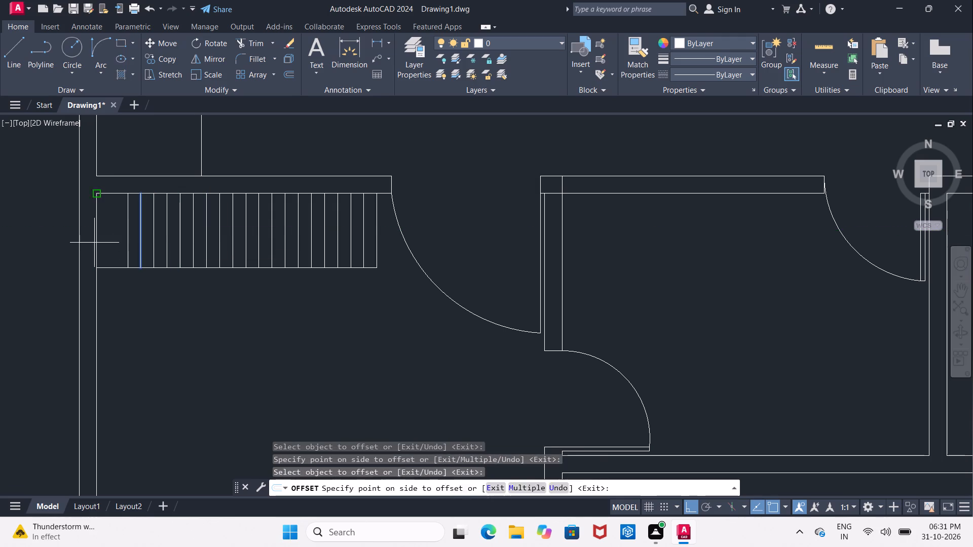
click(91, 243)
click(129, 242)
click(93, 242)
click(115, 242)
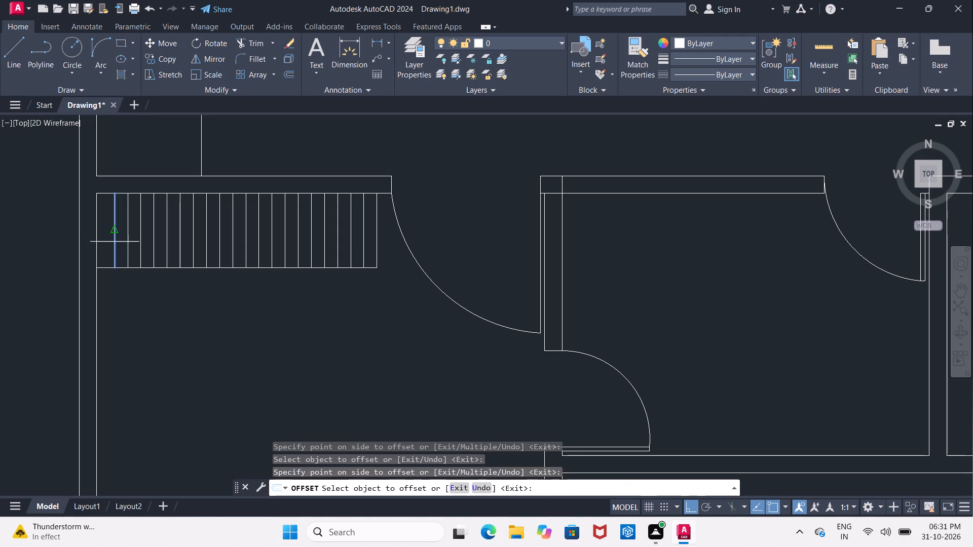
click(99, 242)
Delete the last vertical line, the one closest to the outer wall in the filled rectangle.
scroll(99, 242, up, 1)
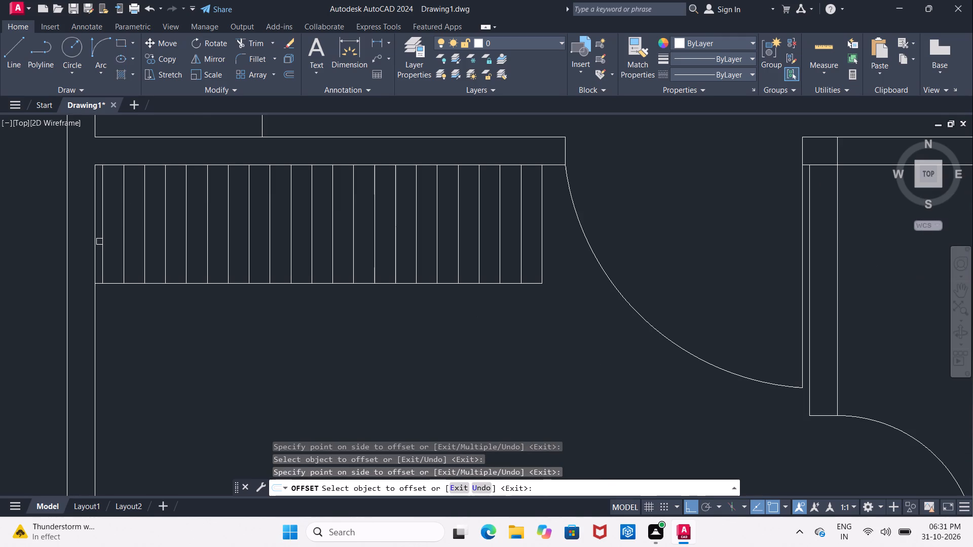
key(Escape)
click(104, 241)
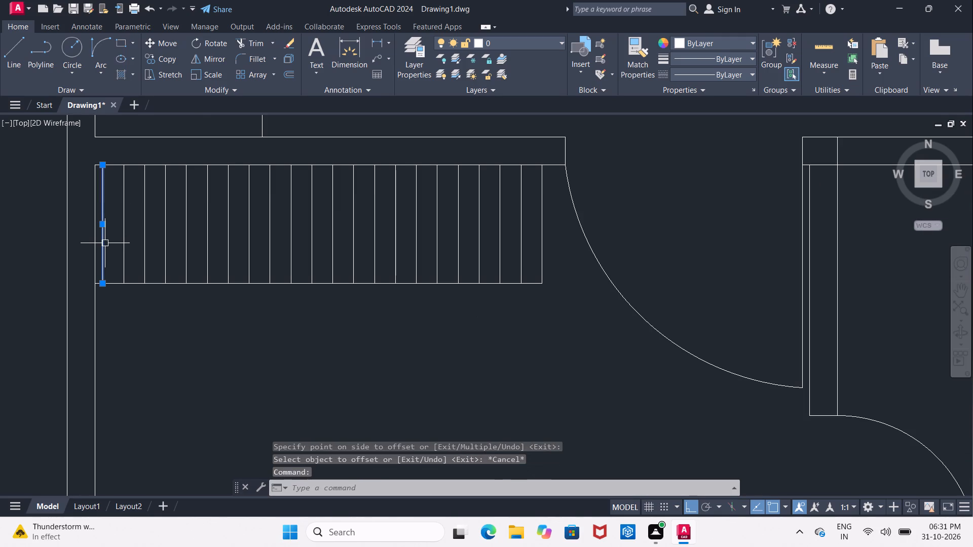
key(Delete)
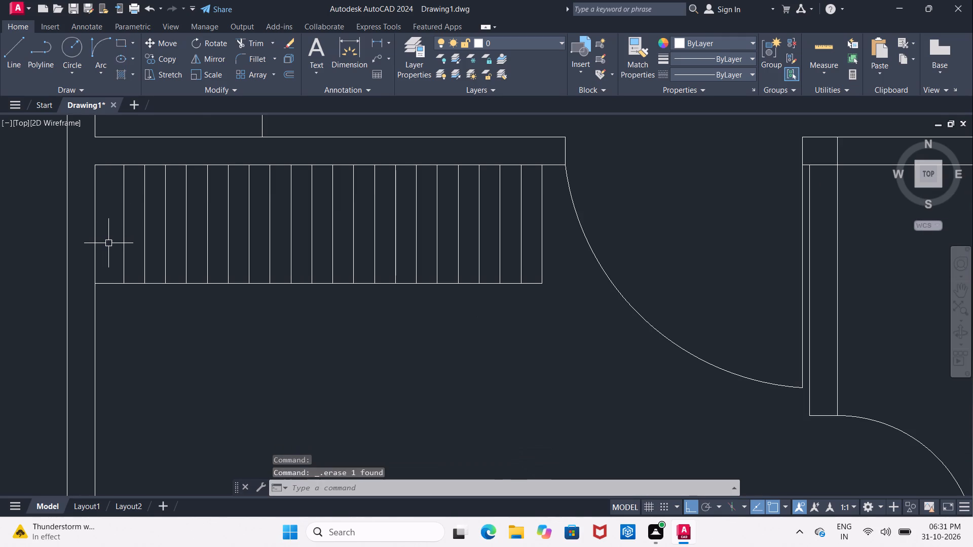
Offset the right edge of the small recess between the left and centre balconies inward at 3", repeating to make four vertical lines.
scroll(110, 243, down, 5)
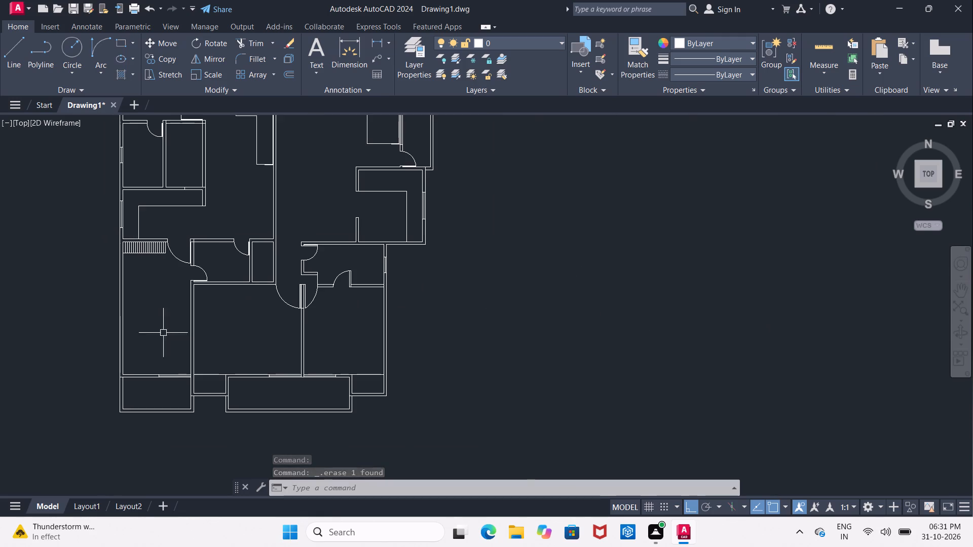
scroll(189, 404, up, 4)
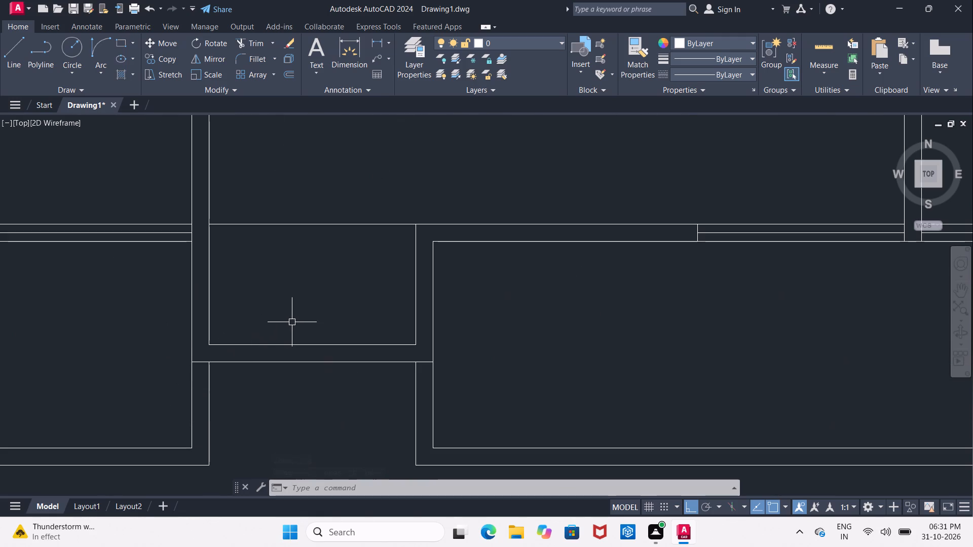
key(o)
key(Return)
text(3")
key(Return)
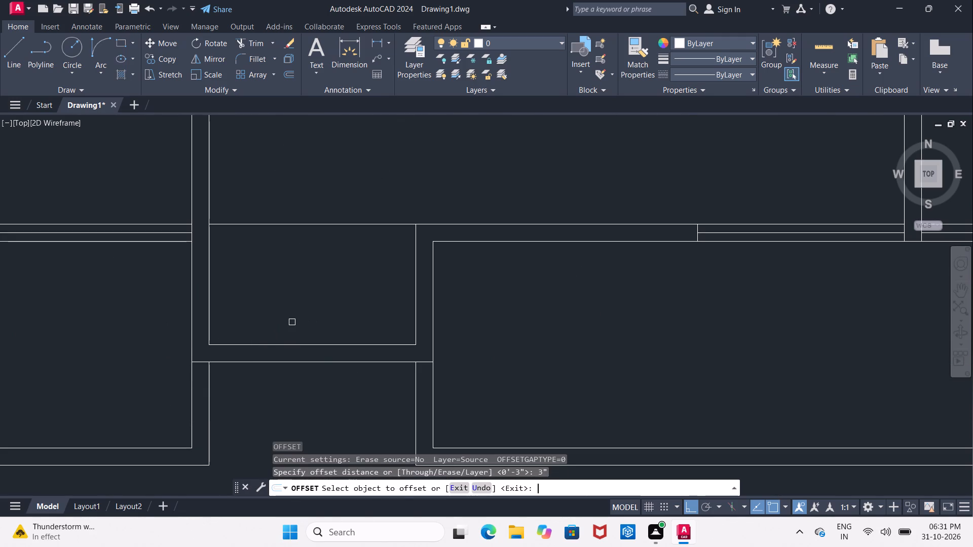
click(412, 292)
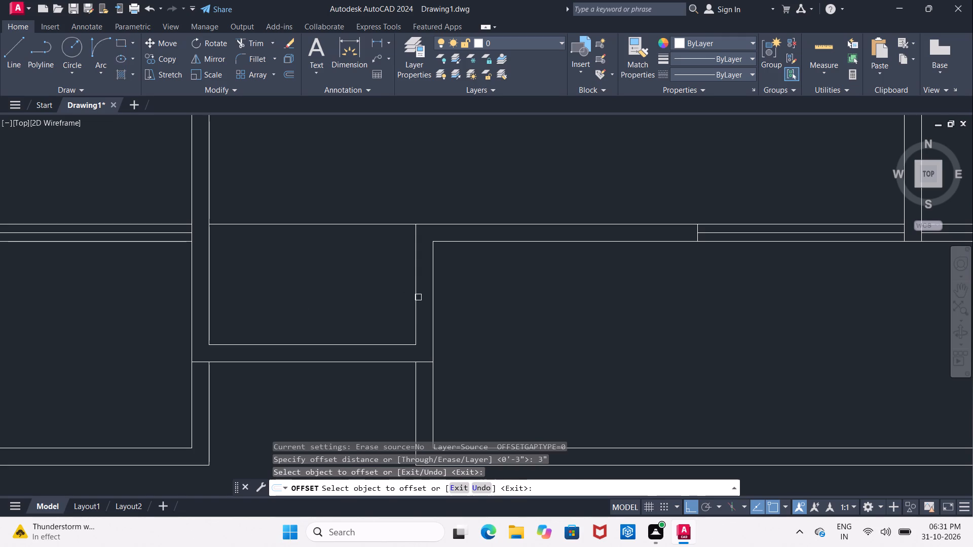
click(418, 297)
click(377, 303)
click(403, 305)
click(354, 309)
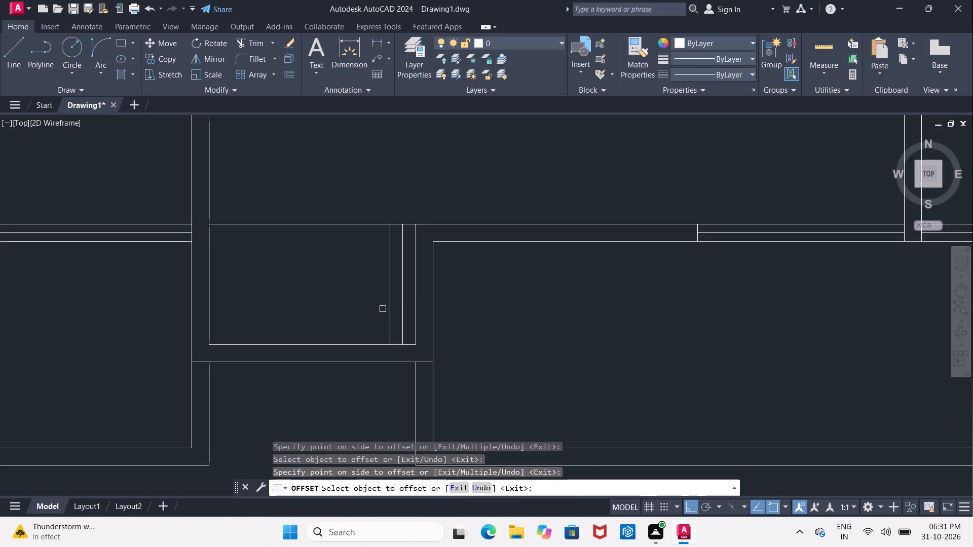
click(389, 309)
click(343, 309)
click(373, 309)
click(326, 312)
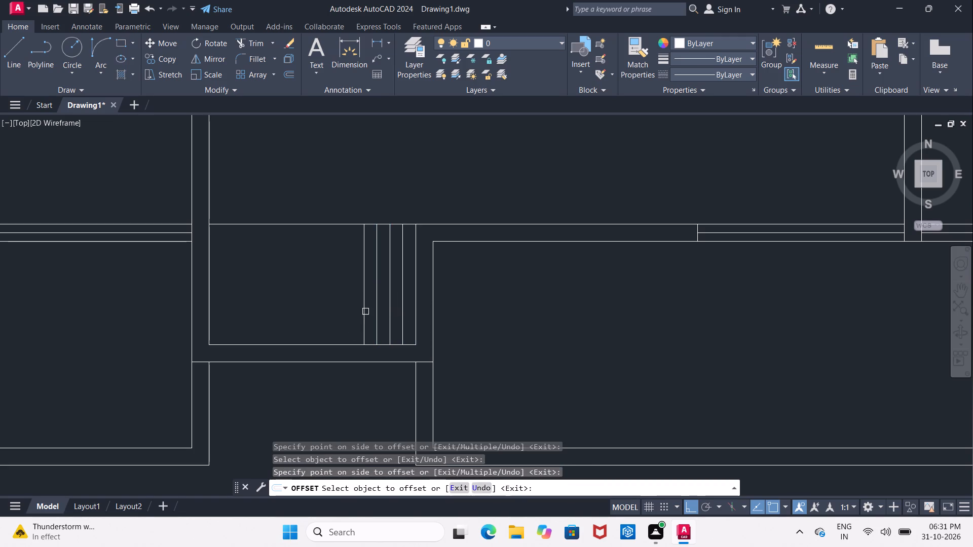
Offset five more vertical lines leftward at 3" in the recess between the balconies, each from the newest line.
click(365, 311)
click(330, 312)
click(349, 310)
click(311, 318)
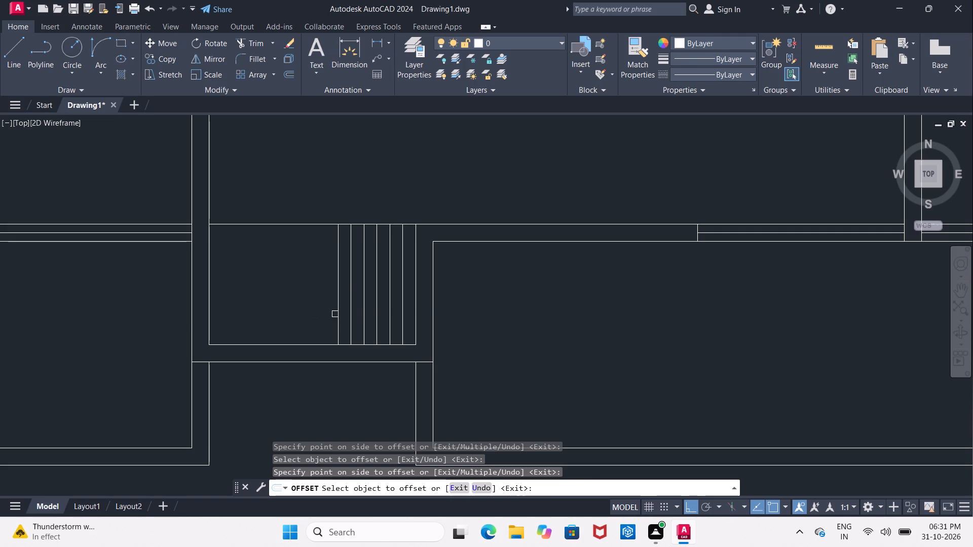
click(335, 312)
click(302, 315)
click(323, 309)
click(292, 315)
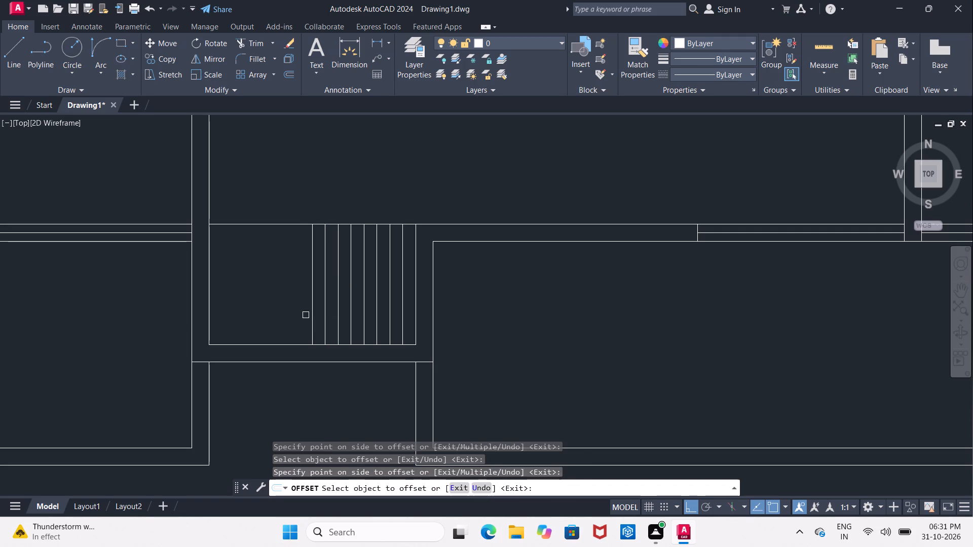
click(311, 313)
click(276, 319)
Fill the rest of the recess between the balconies with six more vertical lines offset leftward at 3".
click(291, 319)
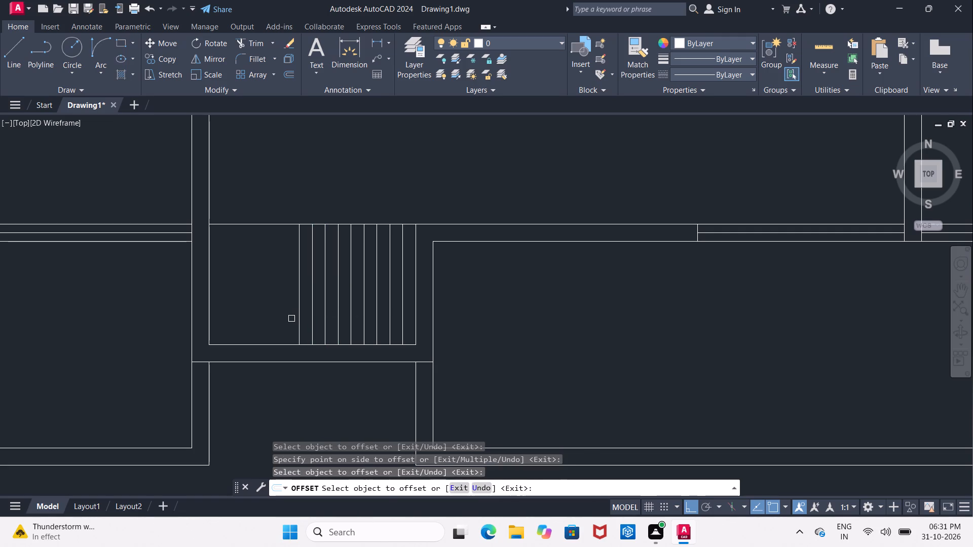
click(302, 320)
click(292, 322)
click(289, 322)
click(279, 322)
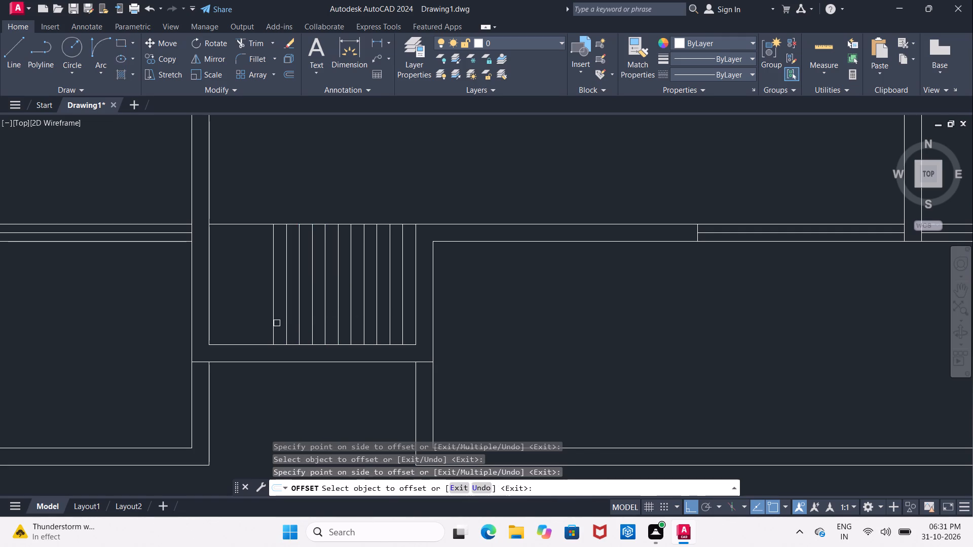
click(273, 323)
click(232, 324)
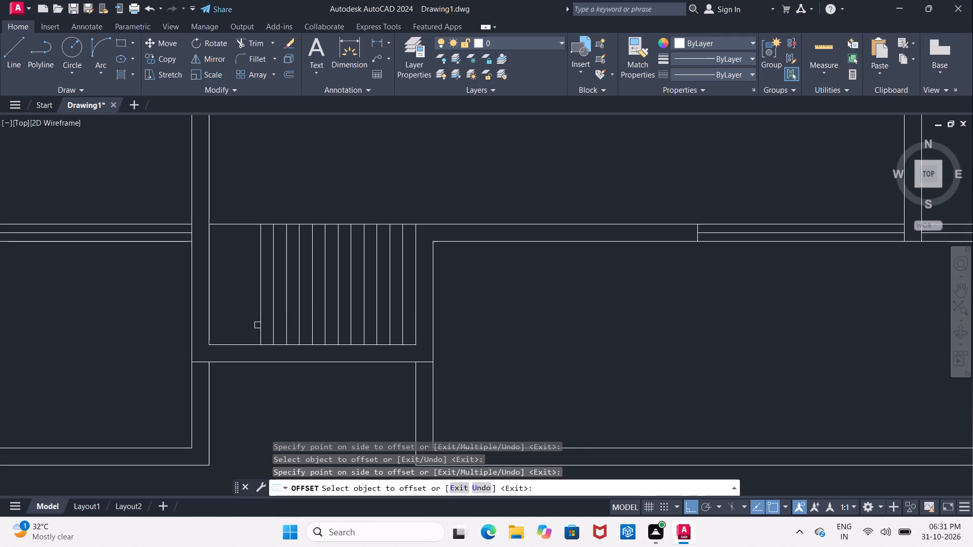
click(257, 325)
click(233, 323)
click(250, 323)
click(232, 323)
click(238, 321)
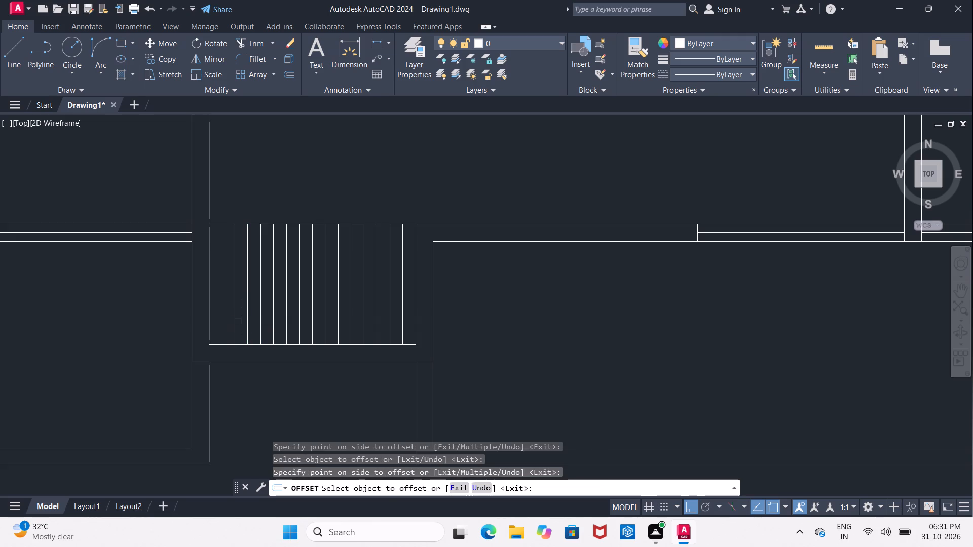
click(228, 321)
click(234, 322)
click(220, 323)
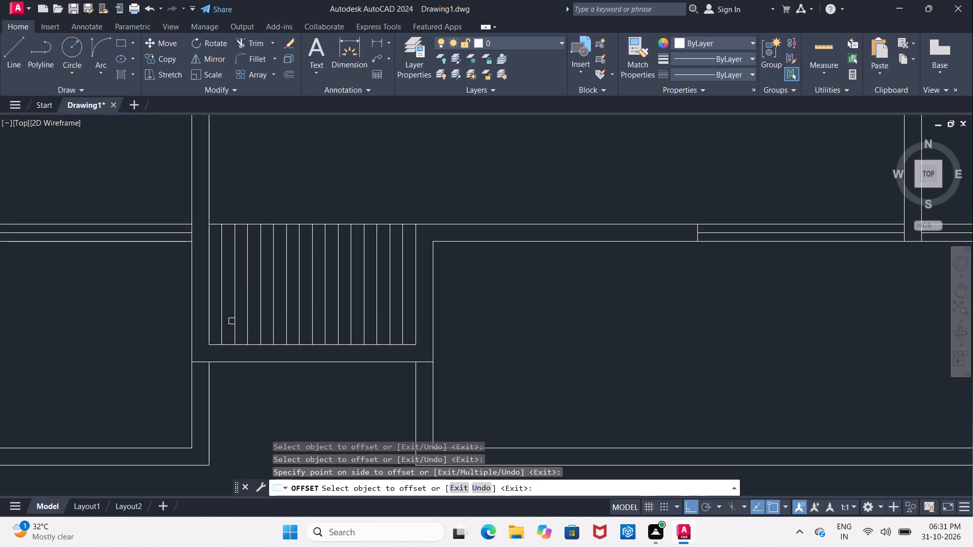
Offset the left edge of the recess at the plan's bottom-right corner inward at 3", repeating to make five vertical lines.
scroll(232, 321, down, 2)
middle_drag(673, 314, 377, 333)
scroll(338, 333, up, 2)
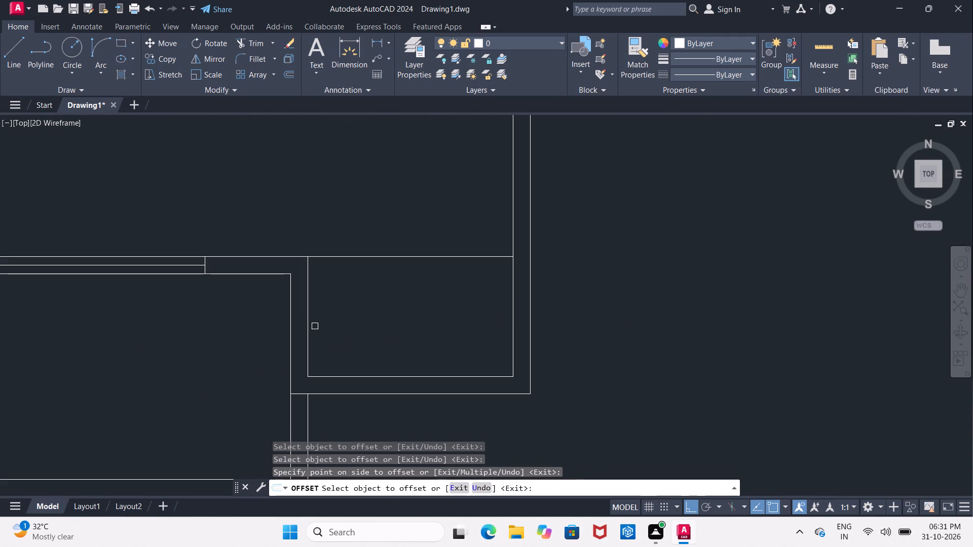
click(309, 323)
click(320, 324)
click(320, 324)
click(316, 324)
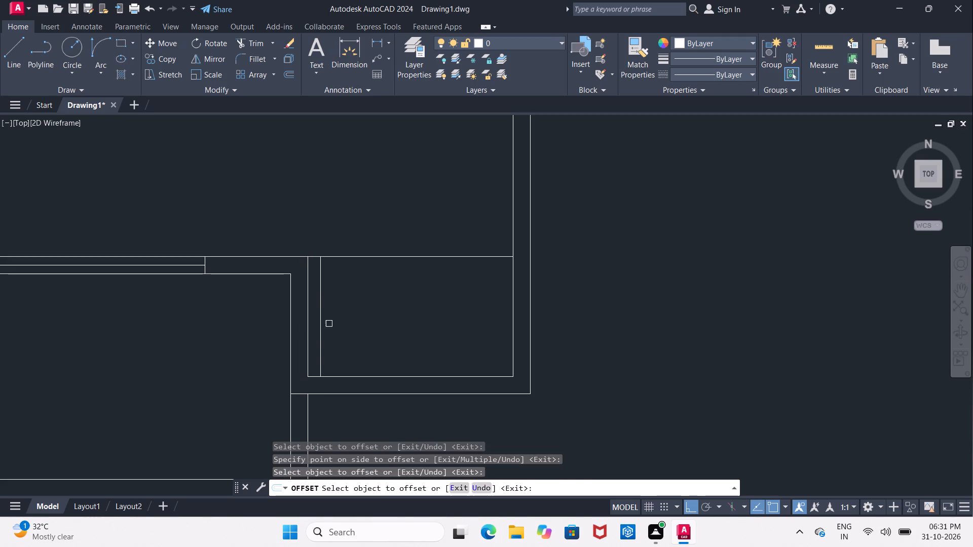
click(317, 324)
click(363, 328)
click(330, 330)
click(354, 331)
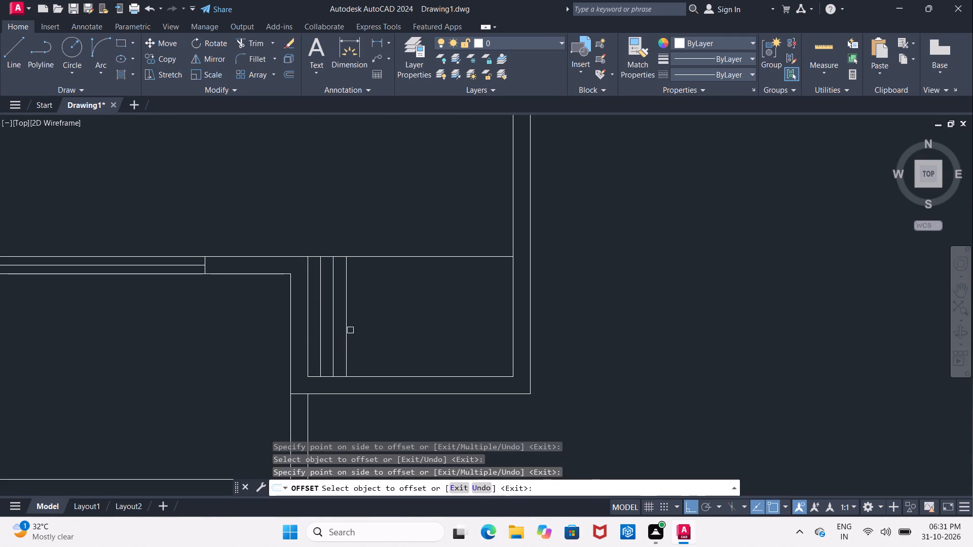
click(348, 330)
click(377, 331)
click(360, 329)
click(381, 331)
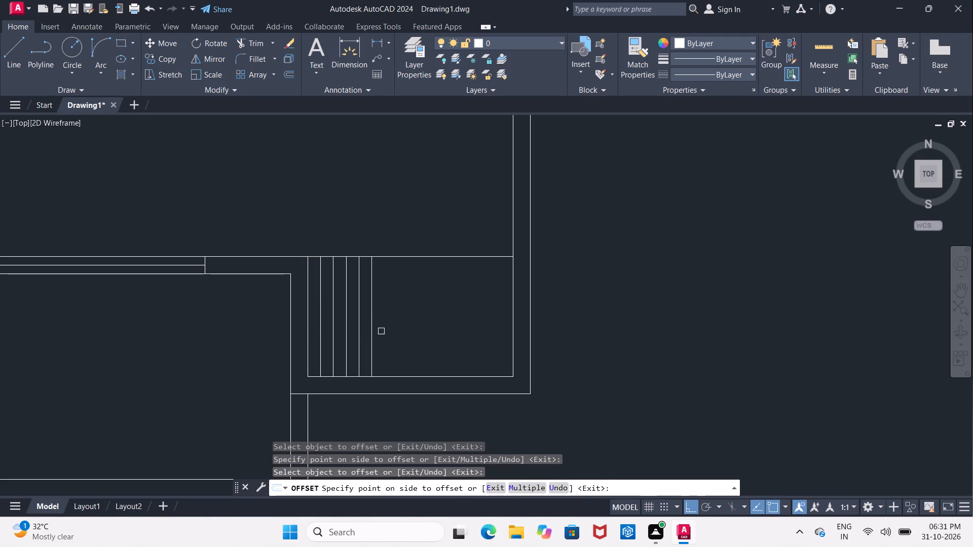
Offset five more vertical lines rightward at 3" in the recess at the plan's bottom-right corner, each from the newest line.
click(368, 332)
click(369, 335)
click(411, 334)
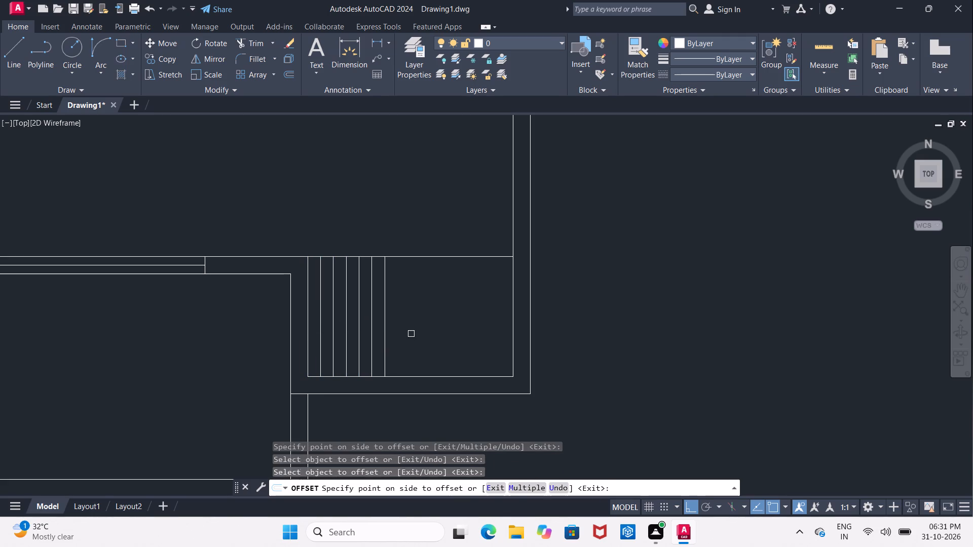
click(385, 335)
click(407, 336)
click(397, 336)
click(431, 335)
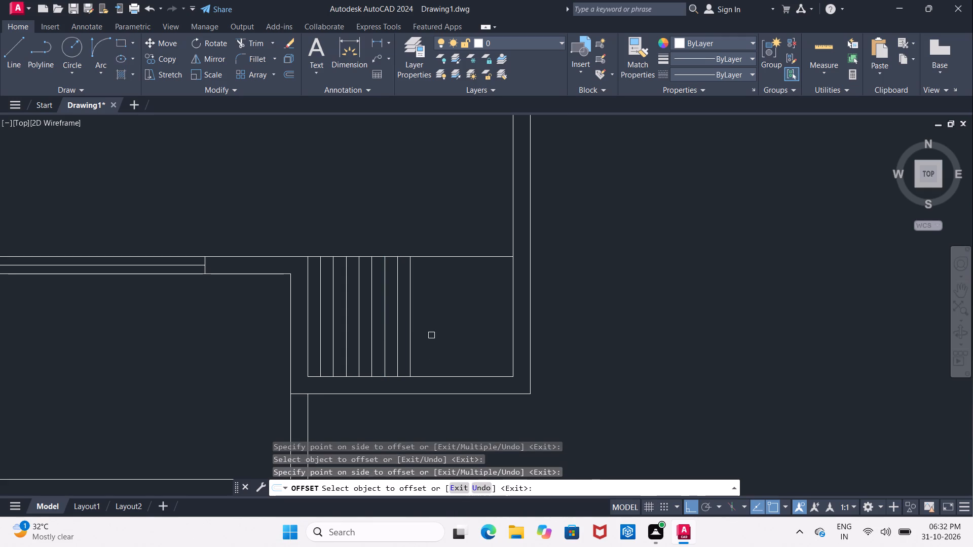
click(412, 335)
click(460, 337)
click(421, 337)
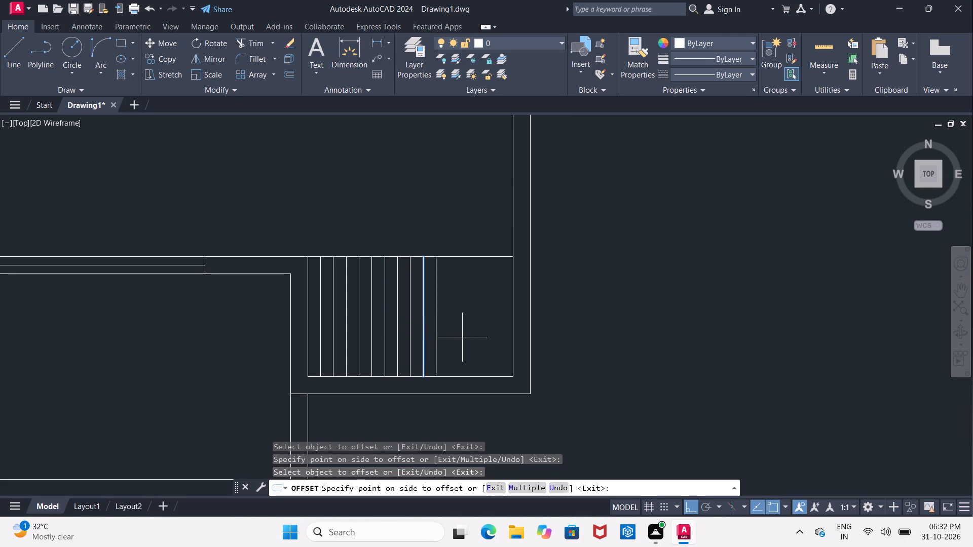
click(467, 351)
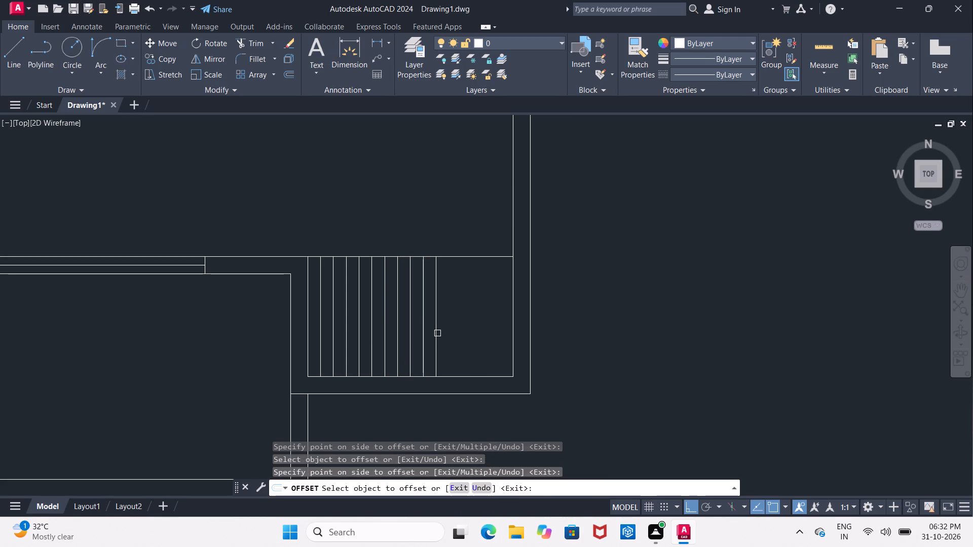
Fill the rest of the plan's bottom-right corner recess with five more vertical lines offset rightward at 3".
click(437, 333)
click(456, 333)
click(451, 333)
click(460, 334)
click(461, 335)
click(483, 336)
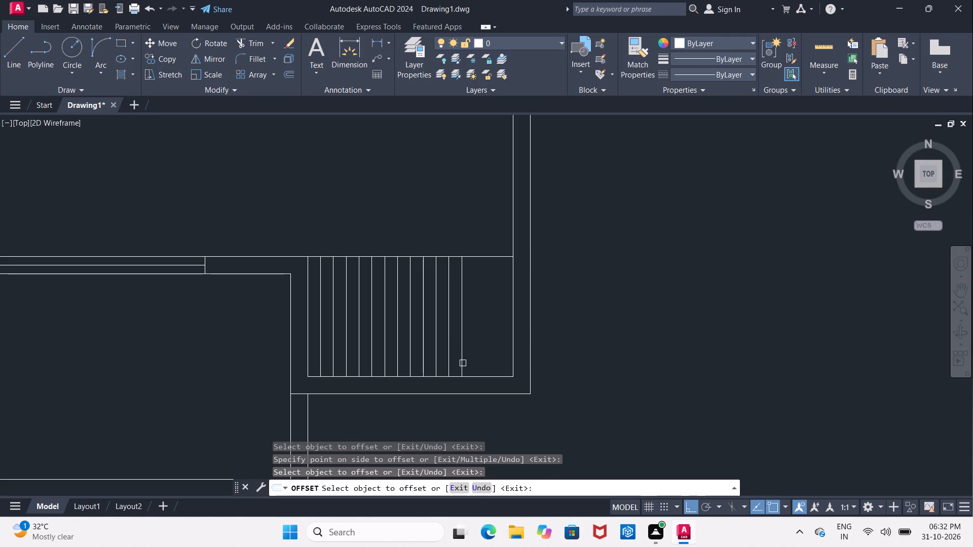
click(463, 363)
click(479, 357)
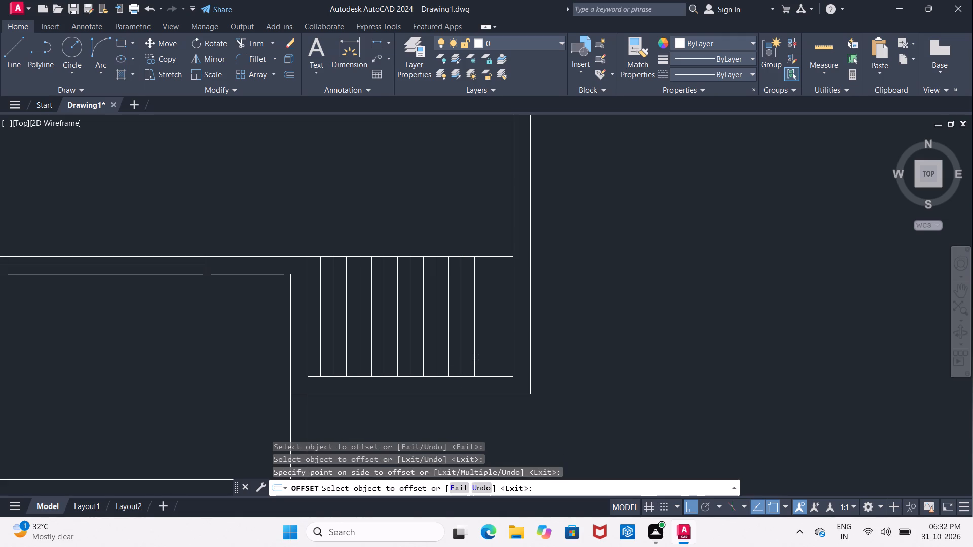
click(476, 357)
click(483, 357)
click(489, 347)
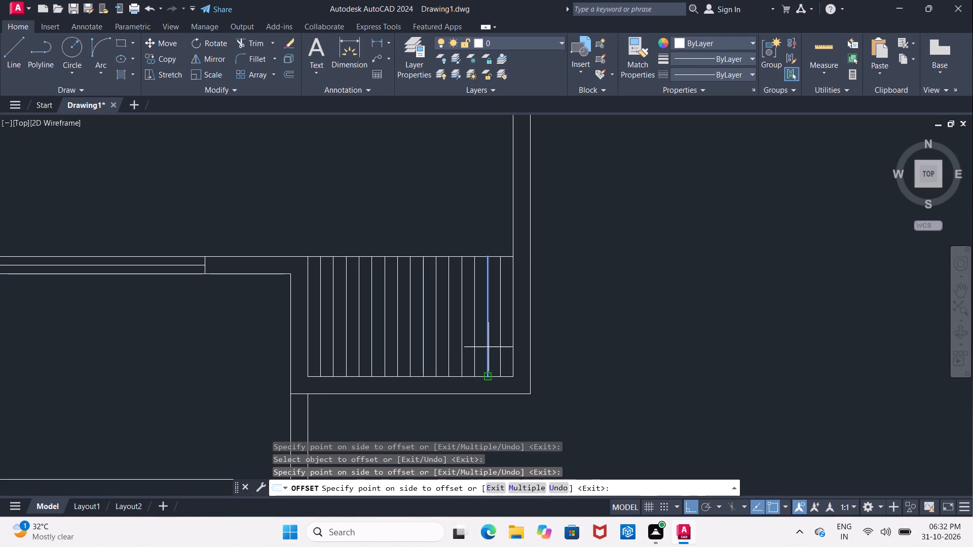
click(500, 338)
Offset the top edge of the small recess below the long right-hand balcony downward at 3", repeating to make five horizontal lines.
scroll(494, 334, down, 1)
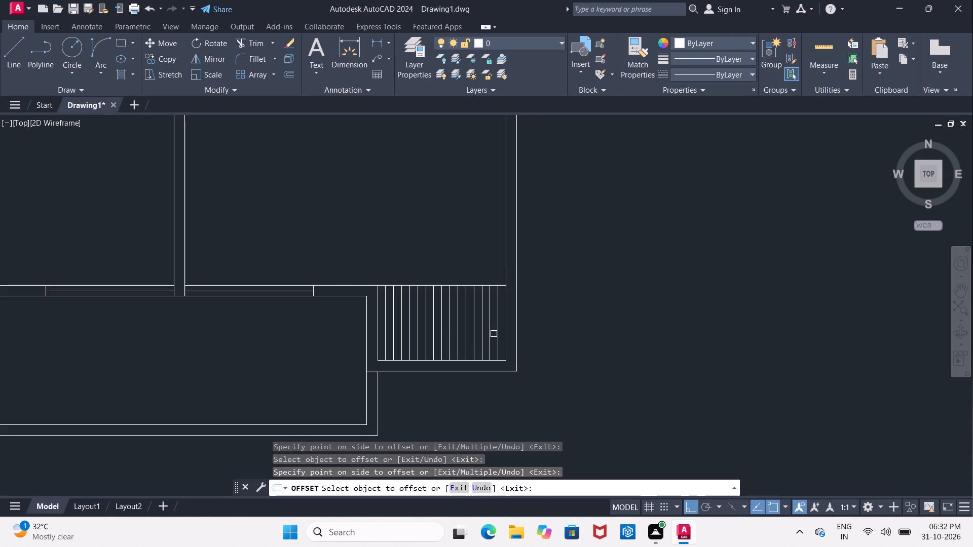
scroll(494, 334, down, 4)
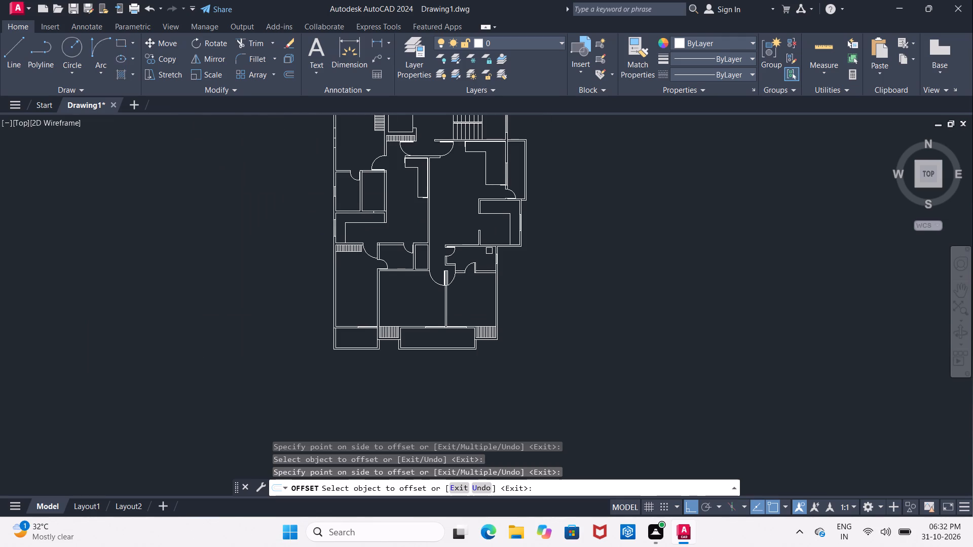
middle_drag(489, 251, 471, 414)
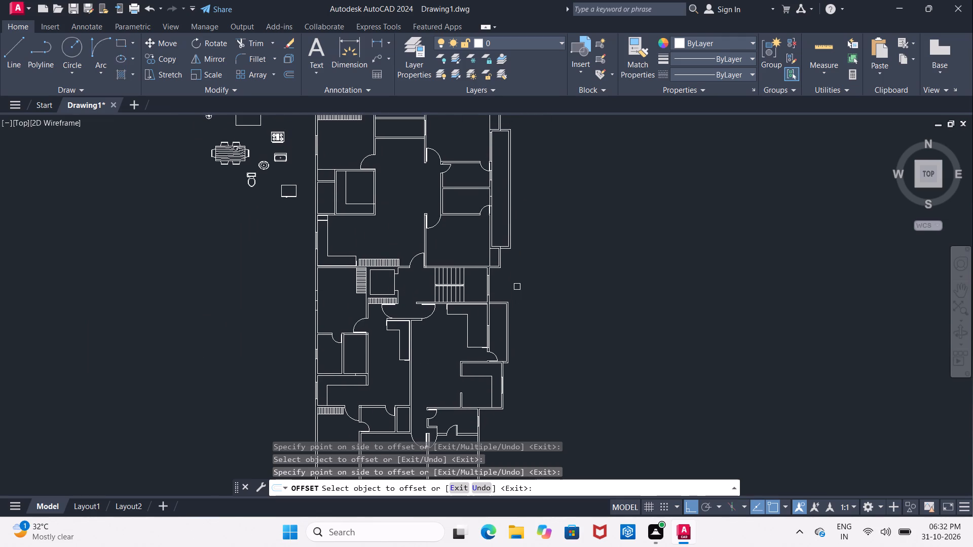
scroll(503, 248, up, 3)
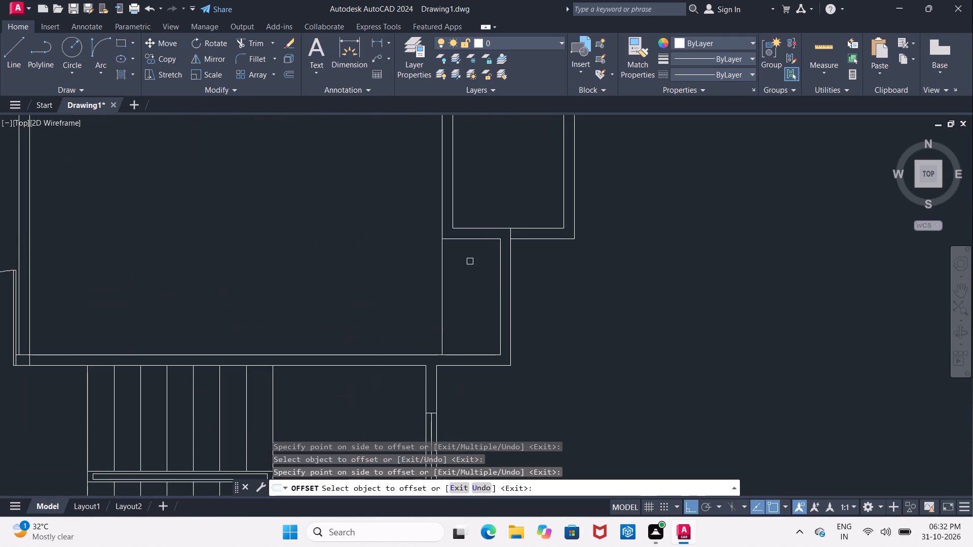
scroll(470, 261, up, 2)
click(460, 226)
click(461, 246)
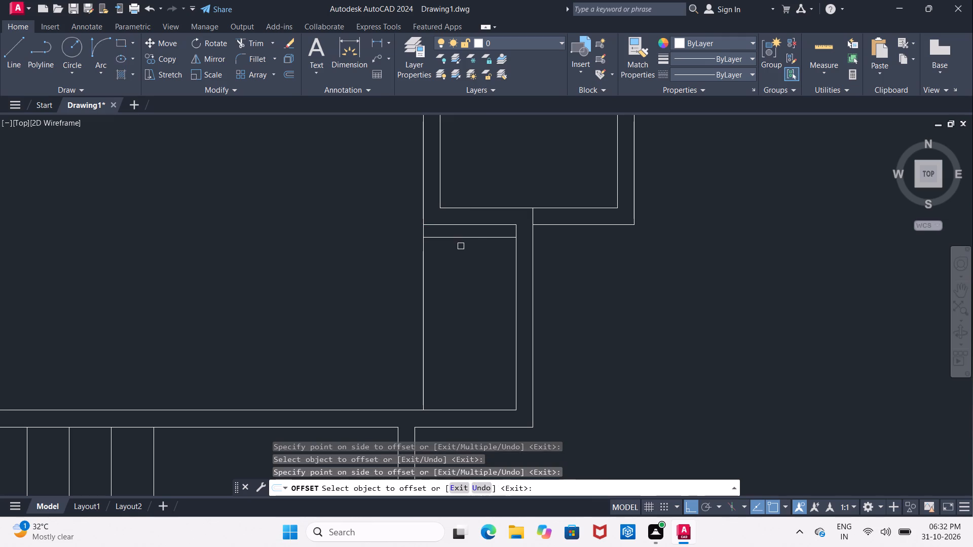
click(461, 239)
click(462, 270)
drag(463, 247, 463, 261)
click(465, 309)
drag(466, 265, 466, 270)
click(468, 318)
click(468, 275)
click(473, 332)
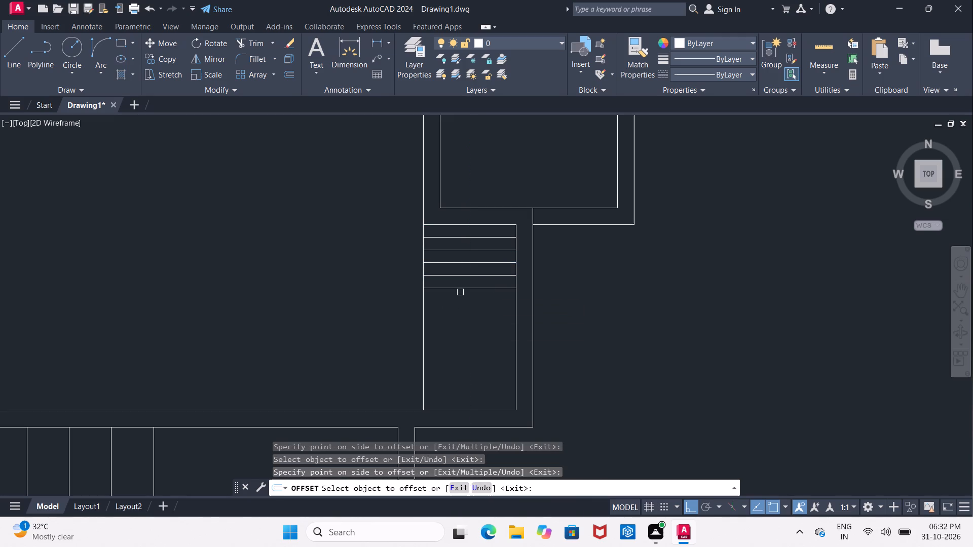
Offset five more horizontal lines downward at 3" in the recess below the long balcony, each from the newest line.
click(460, 292)
click(463, 327)
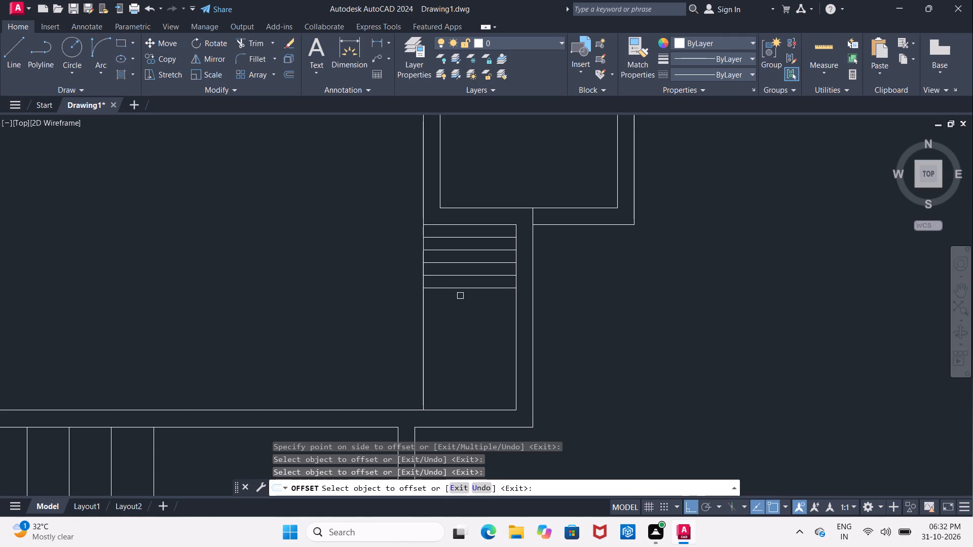
click(460, 290)
click(467, 349)
drag(467, 302, 467, 337)
double_click(469, 367)
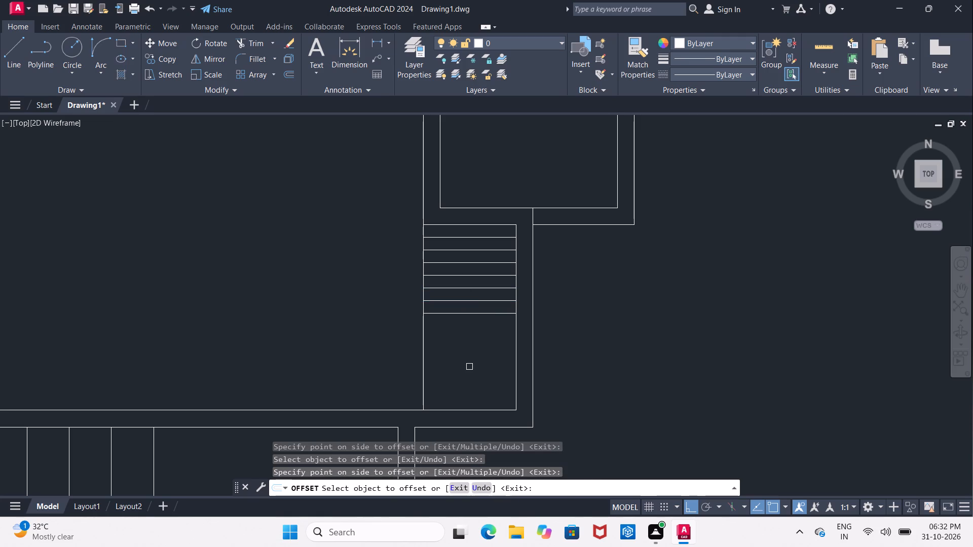
drag(464, 311, 464, 331)
click(468, 367)
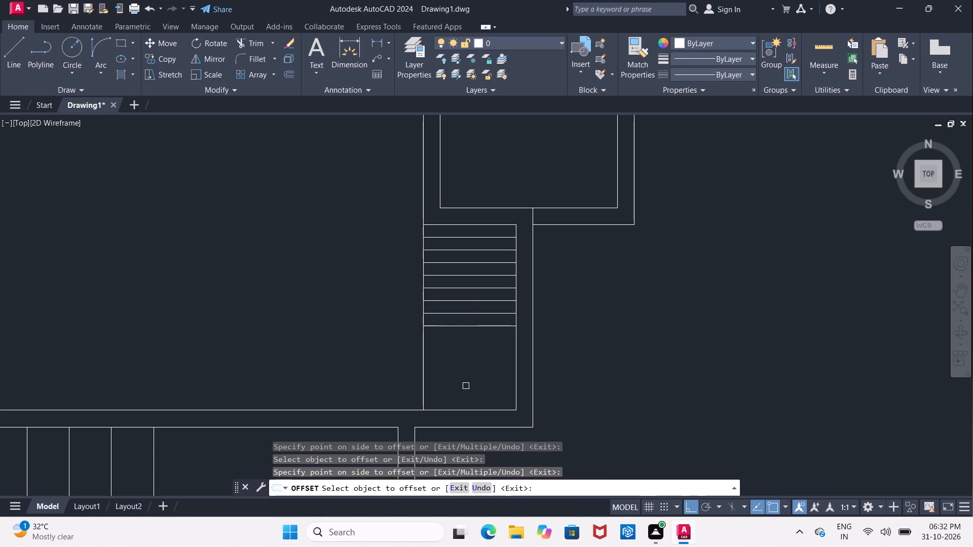
click(467, 328)
click(464, 377)
click(461, 340)
click(462, 380)
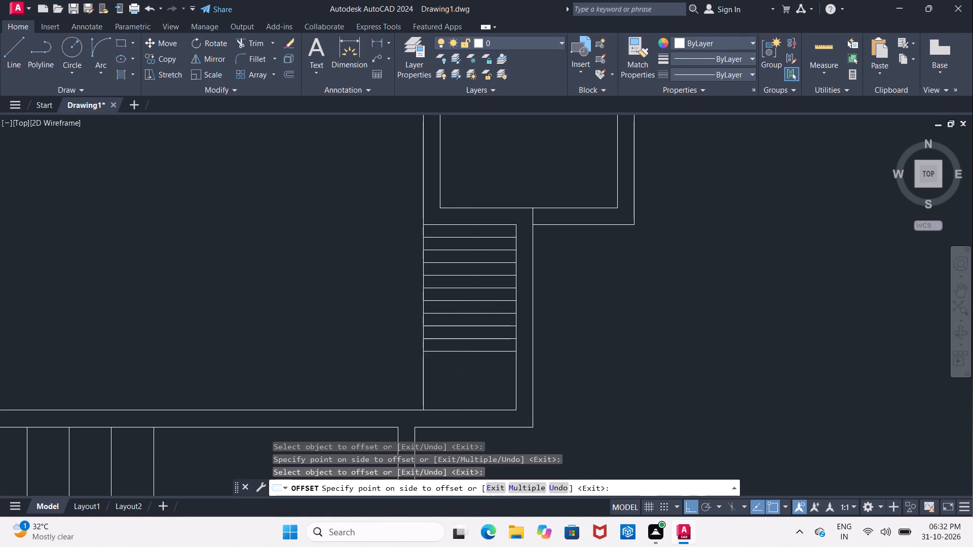
Fill the rest of the recess below the long balcony with four more horizontal lines offset downward at 3".
drag(462, 353, 461, 380)
click(459, 401)
drag(460, 364, 460, 376)
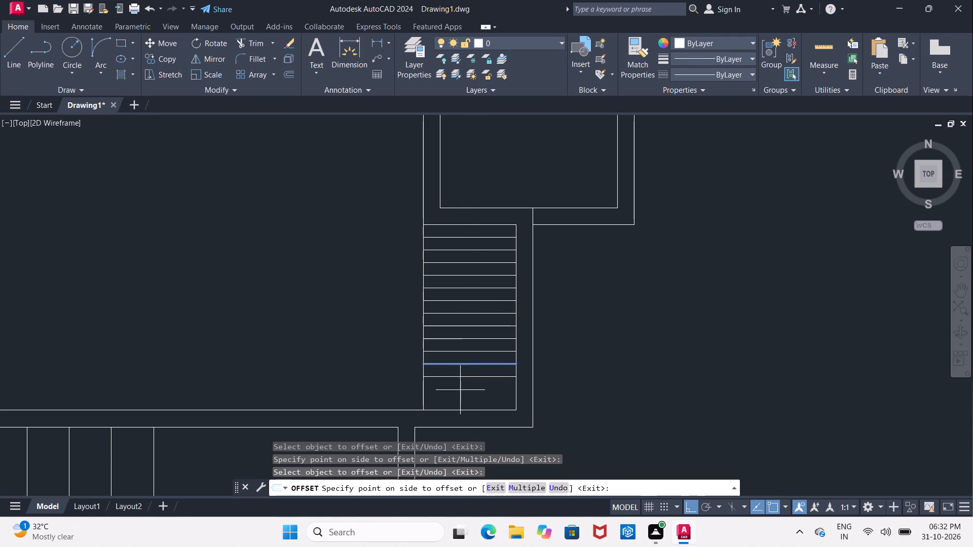
click(460, 391)
drag(460, 376, 460, 393)
click(460, 402)
click(460, 390)
click(460, 401)
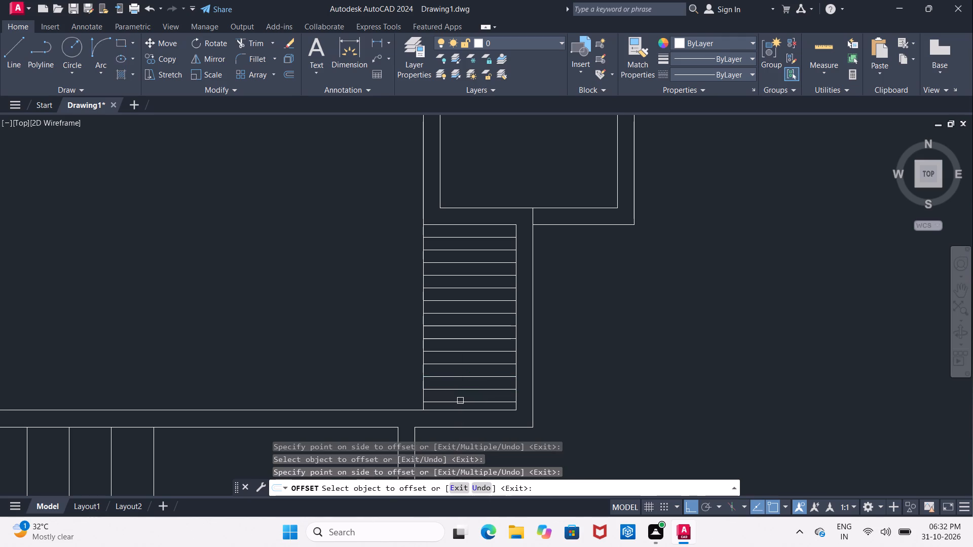
Offset the bottom edge of the recess at the plan's top-right corner upward at 3", repeating to make three horizontal lines.
scroll(460, 402, up, 1)
scroll(460, 405, down, 4)
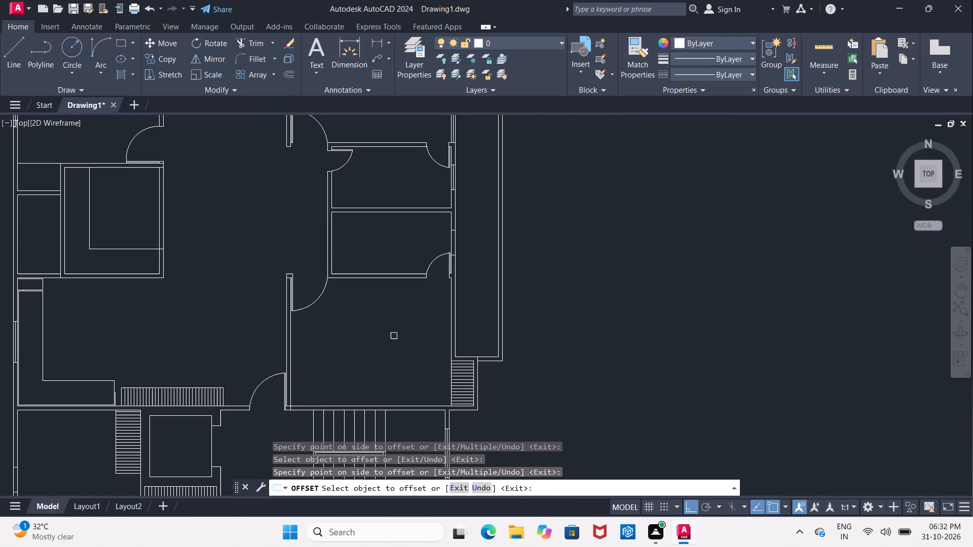
middle_drag(394, 336, 406, 368)
scroll(406, 368, down, 2)
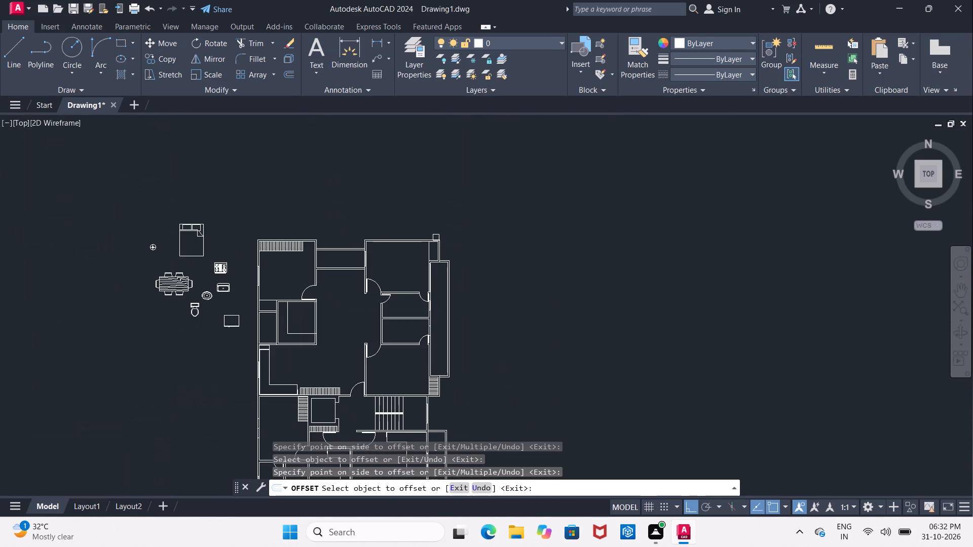
scroll(435, 238, up, 3)
scroll(433, 294, up, 2)
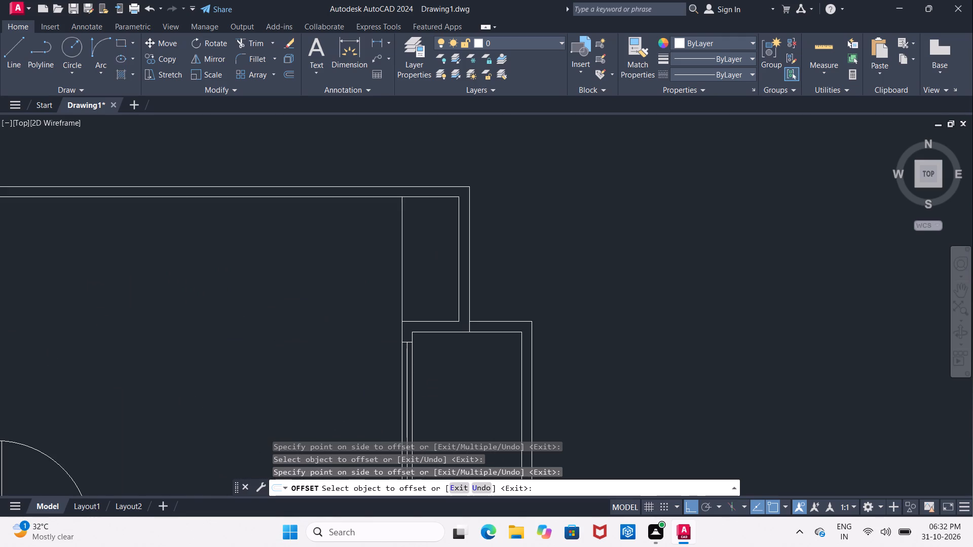
click(436, 327)
click(429, 295)
click(431, 310)
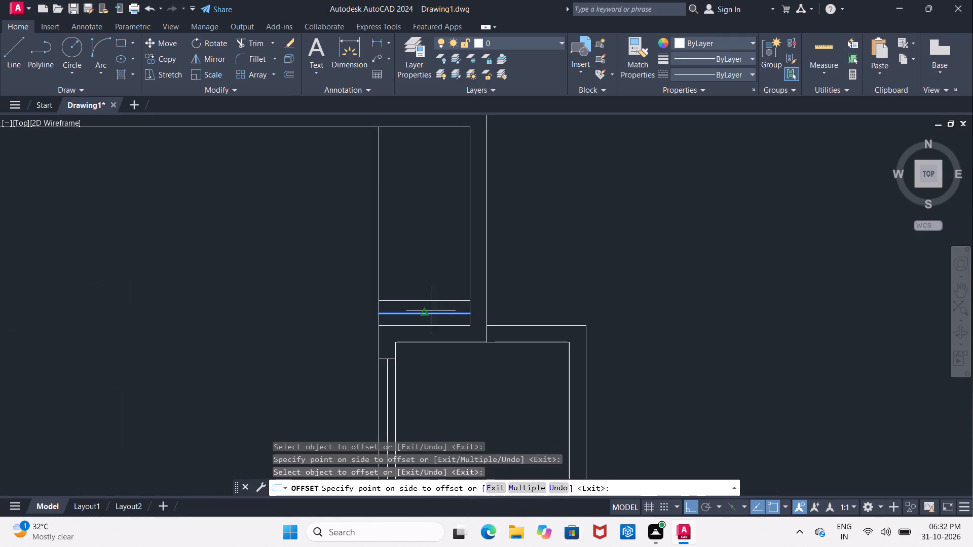
click(426, 288)
click(428, 295)
click(428, 299)
click(423, 275)
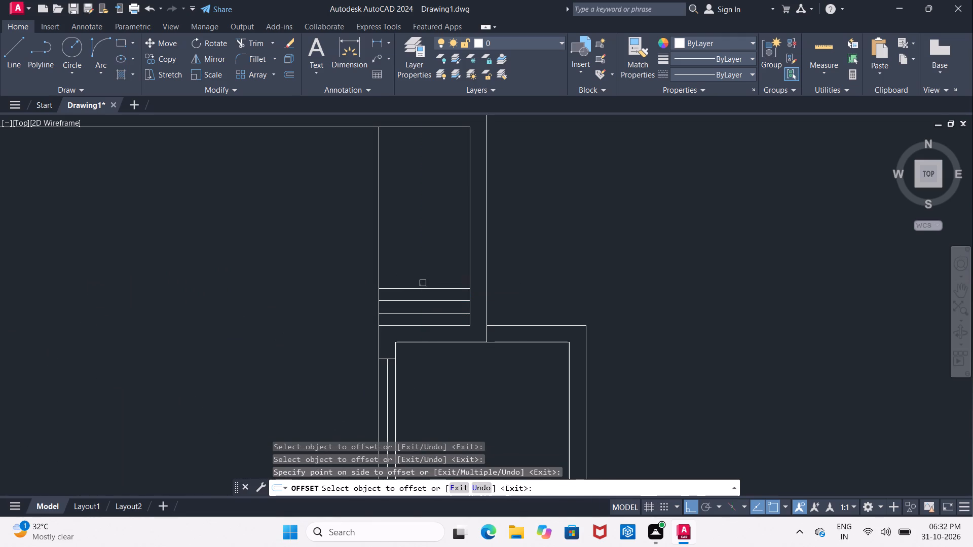
Offset five more horizontal lines upward at 3" in the plan's top-right corner recess, each from the newest line.
click(423, 288)
click(416, 249)
click(424, 275)
drag(416, 245, 416, 253)
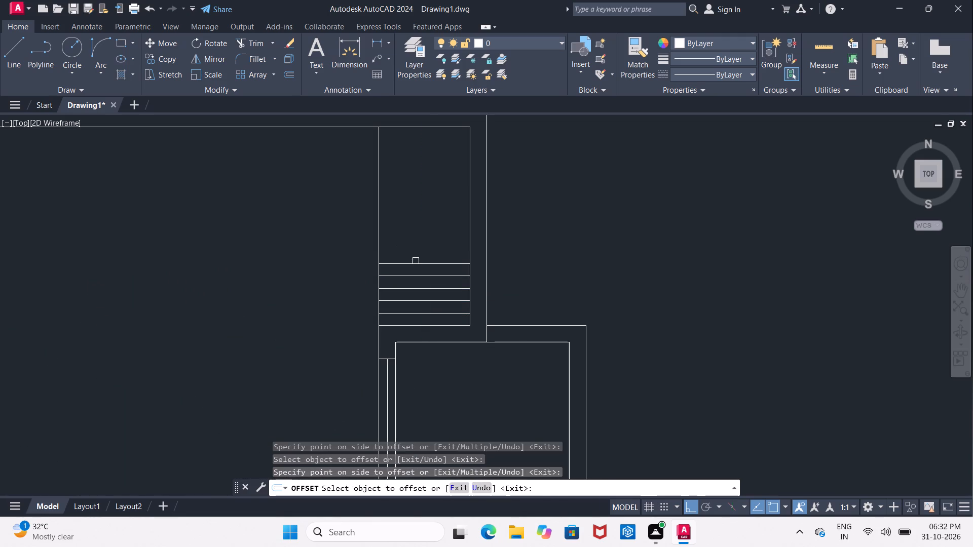
click(416, 263)
click(416, 247)
click(418, 251)
click(420, 232)
click(421, 237)
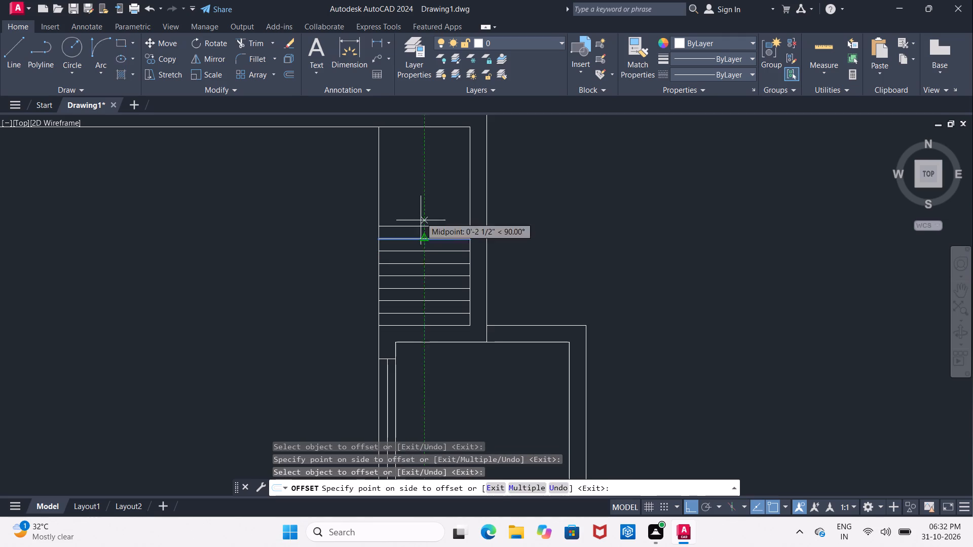
click(421, 215)
Fill the rest of the plan's top-right corner recess with seven more horizontal lines offset upward at 3".
middle_drag(424, 219, 394, 293)
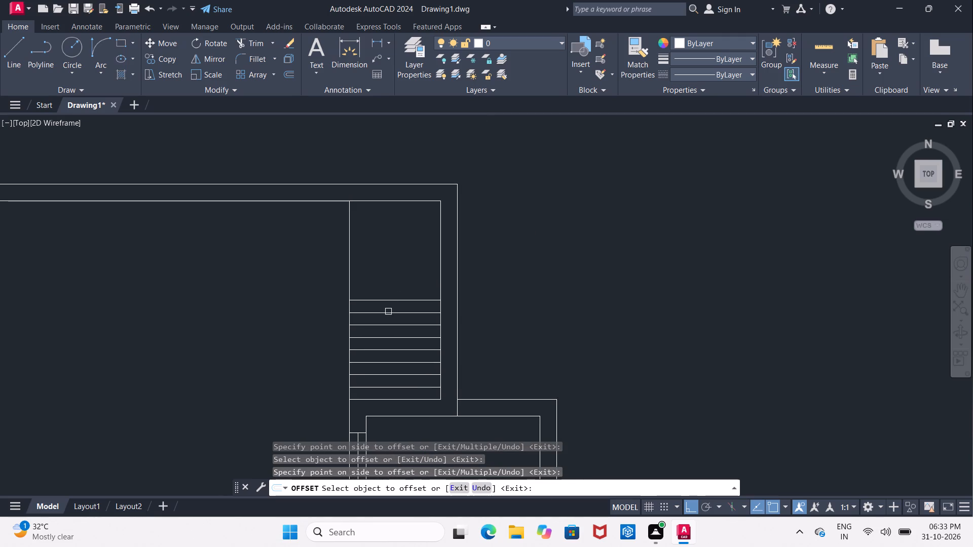
click(387, 297)
click(386, 259)
click(388, 290)
drag(387, 257, 387, 261)
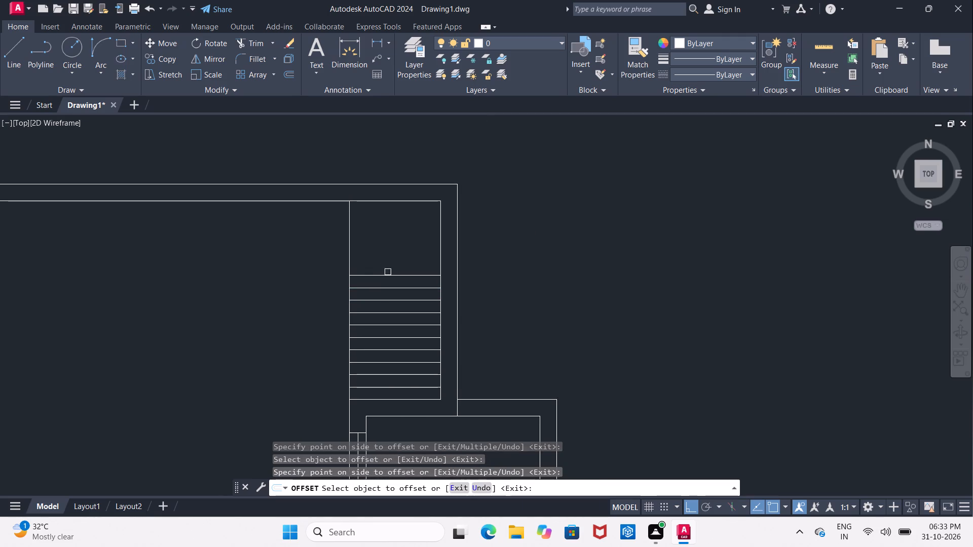
click(388, 274)
click(386, 242)
click(390, 260)
click(389, 235)
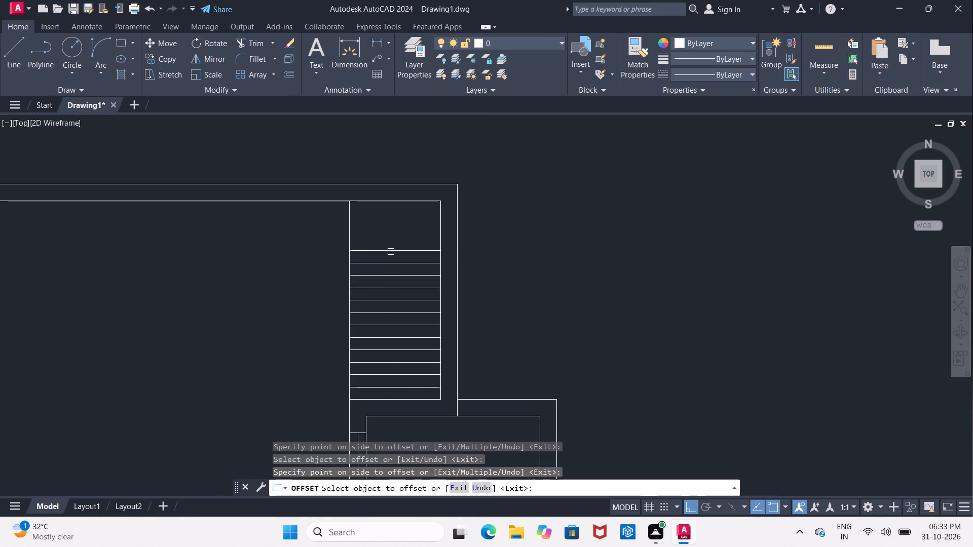
click(391, 252)
click(385, 229)
double_click(385, 235)
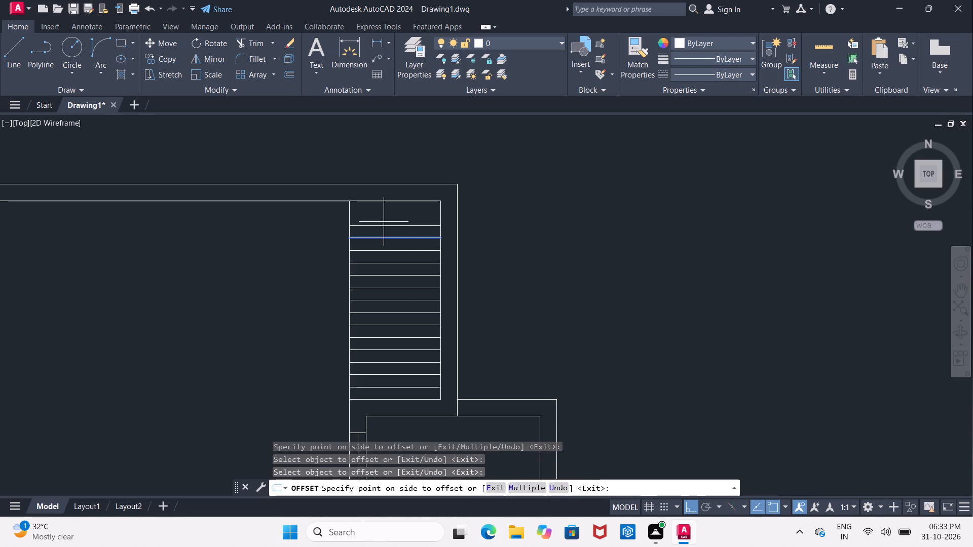
click(384, 222)
click(383, 225)
click(381, 209)
Extend the inner line of the top-left room's upper wall to the outer face of its right-hand wall.
scroll(316, 216, down, 2)
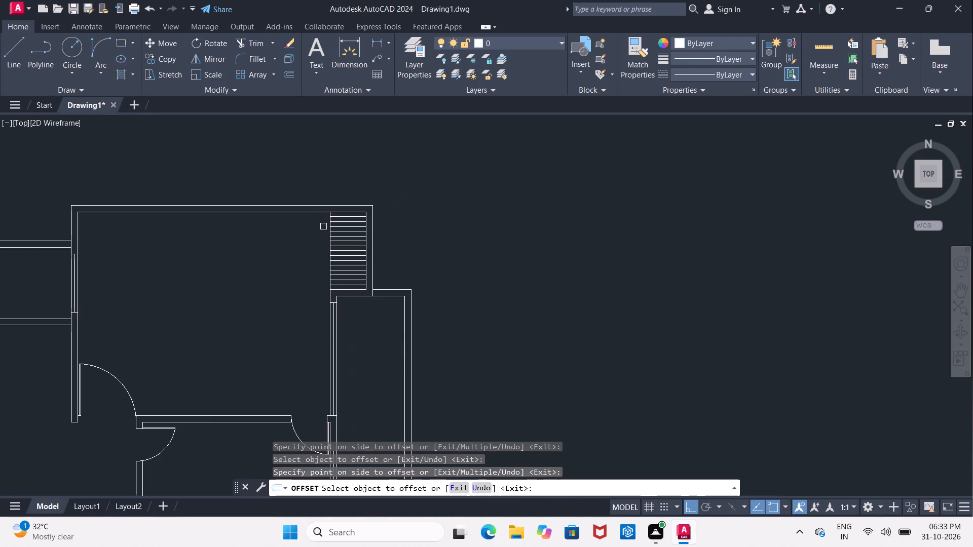
scroll(323, 226, down, 2)
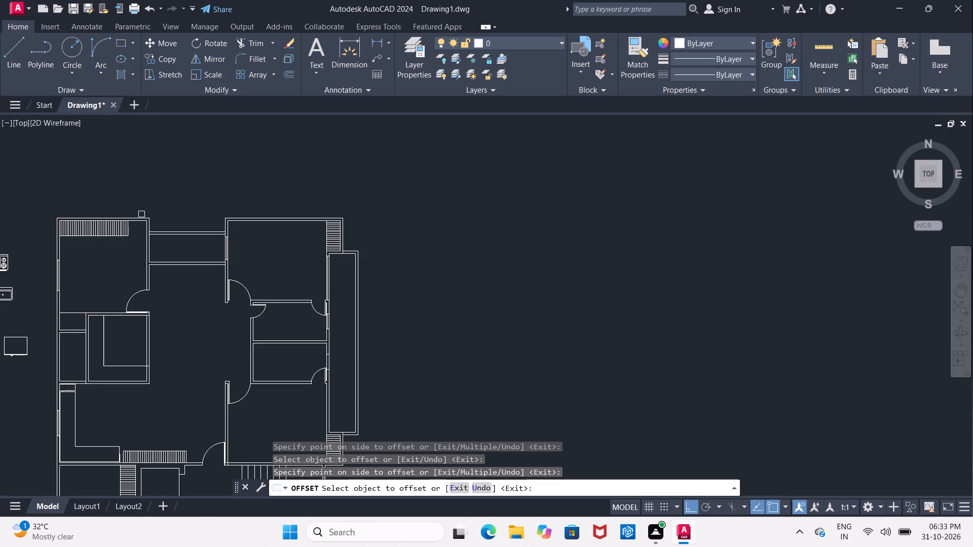
scroll(150, 216, up, 4)
key(Escape)
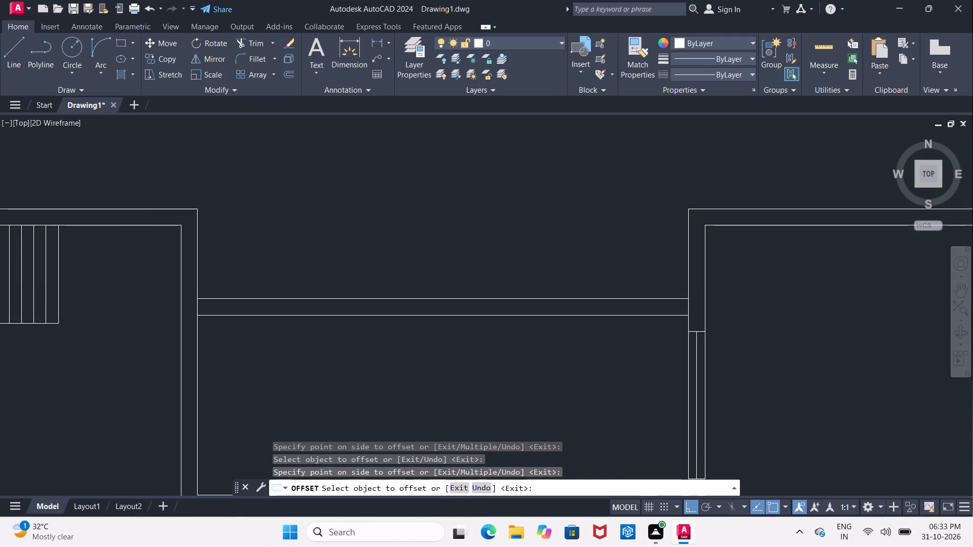
text(EX)
key(space)
key(space)
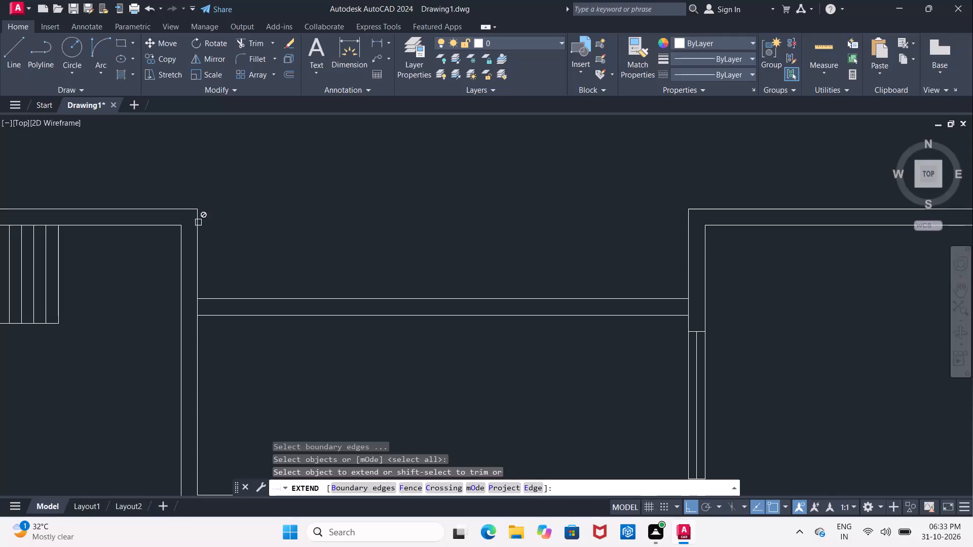
click(152, 226)
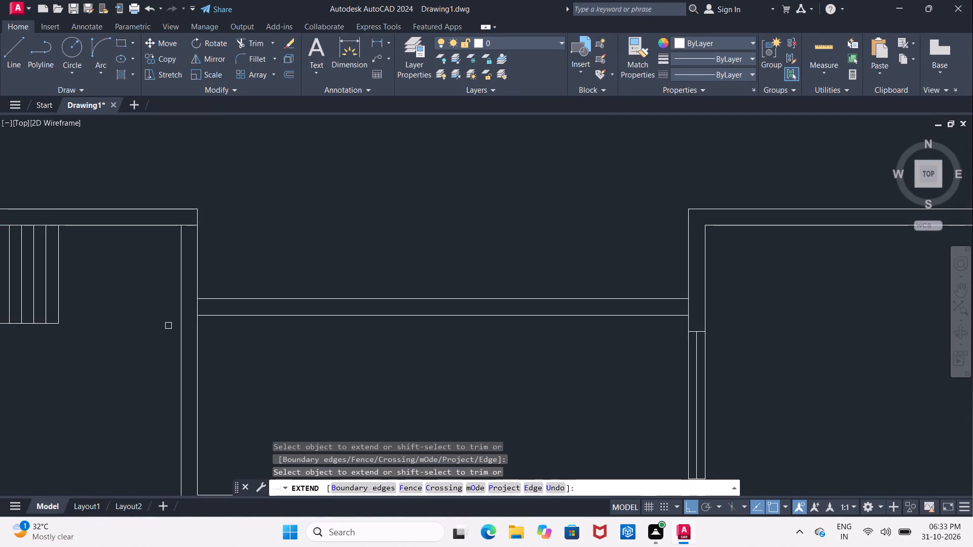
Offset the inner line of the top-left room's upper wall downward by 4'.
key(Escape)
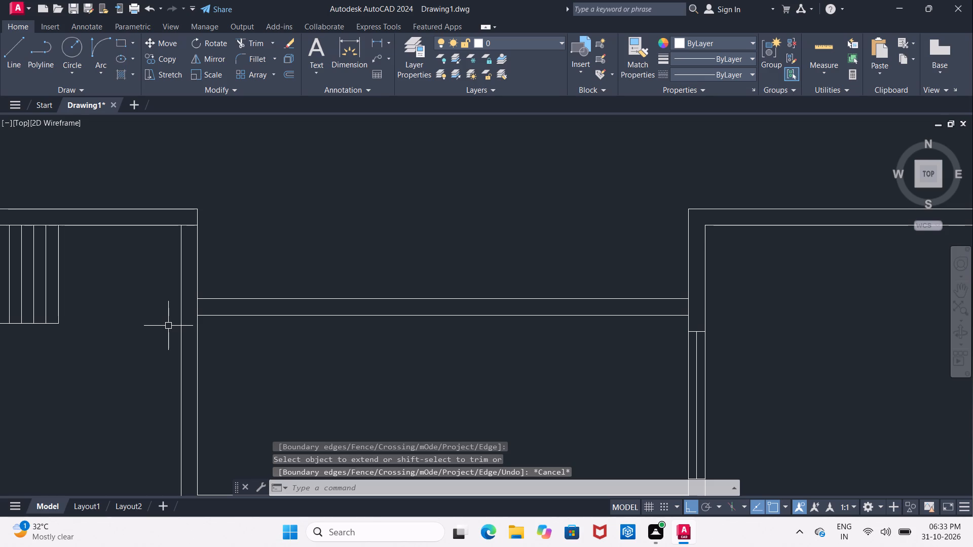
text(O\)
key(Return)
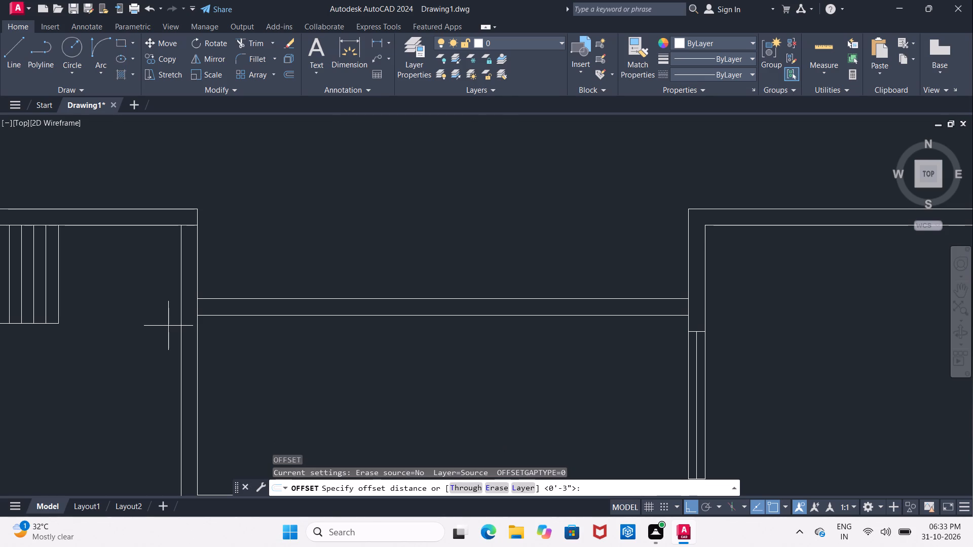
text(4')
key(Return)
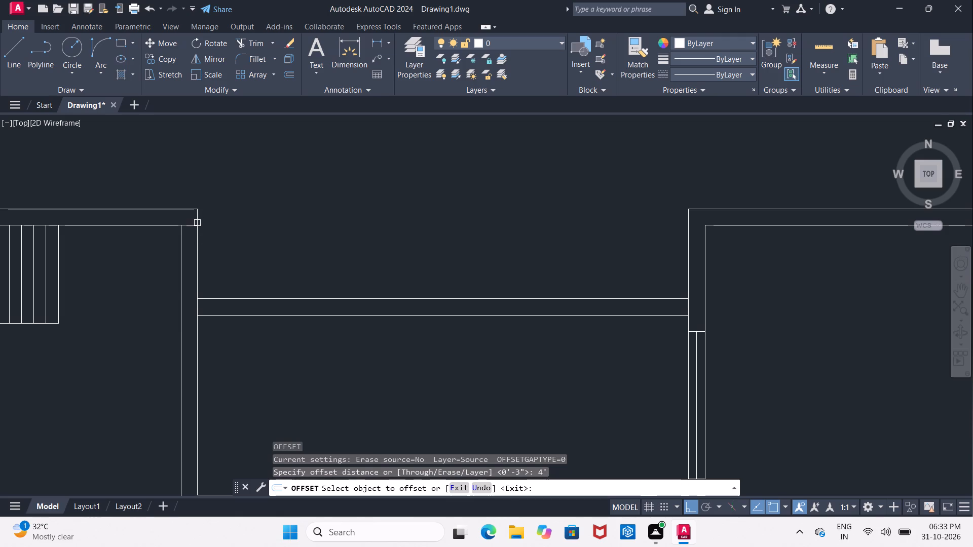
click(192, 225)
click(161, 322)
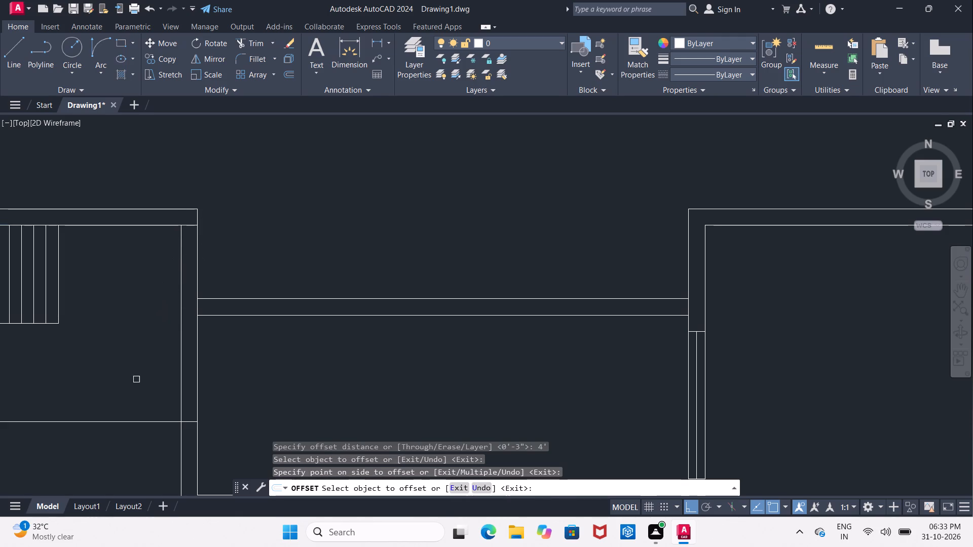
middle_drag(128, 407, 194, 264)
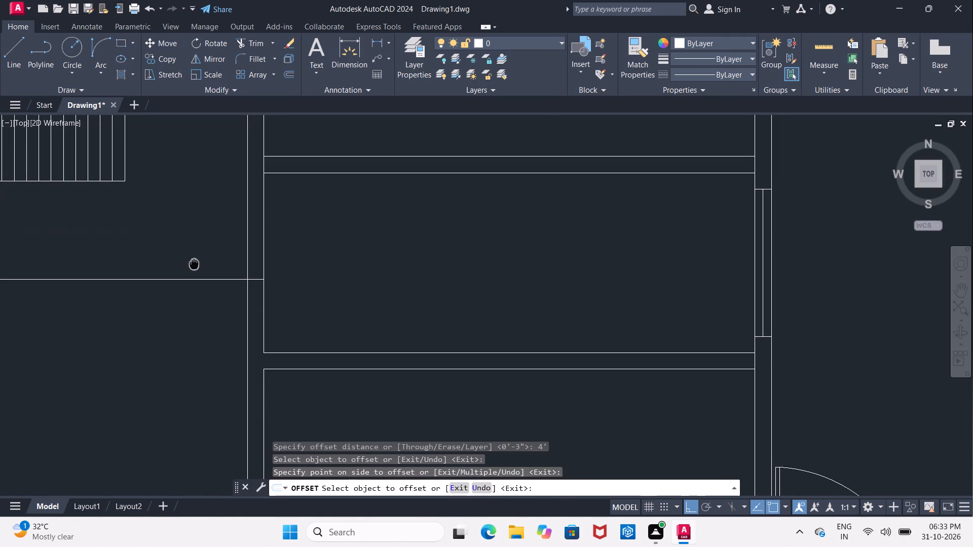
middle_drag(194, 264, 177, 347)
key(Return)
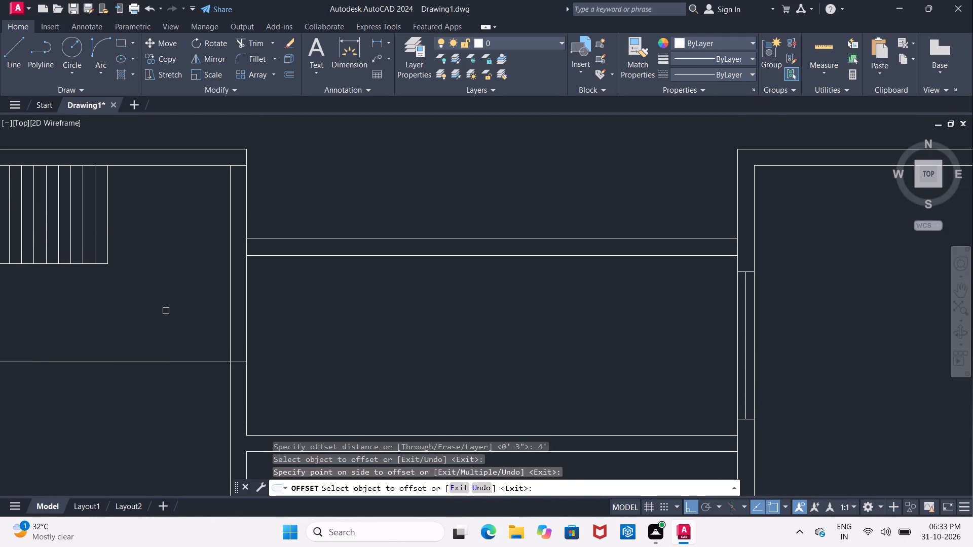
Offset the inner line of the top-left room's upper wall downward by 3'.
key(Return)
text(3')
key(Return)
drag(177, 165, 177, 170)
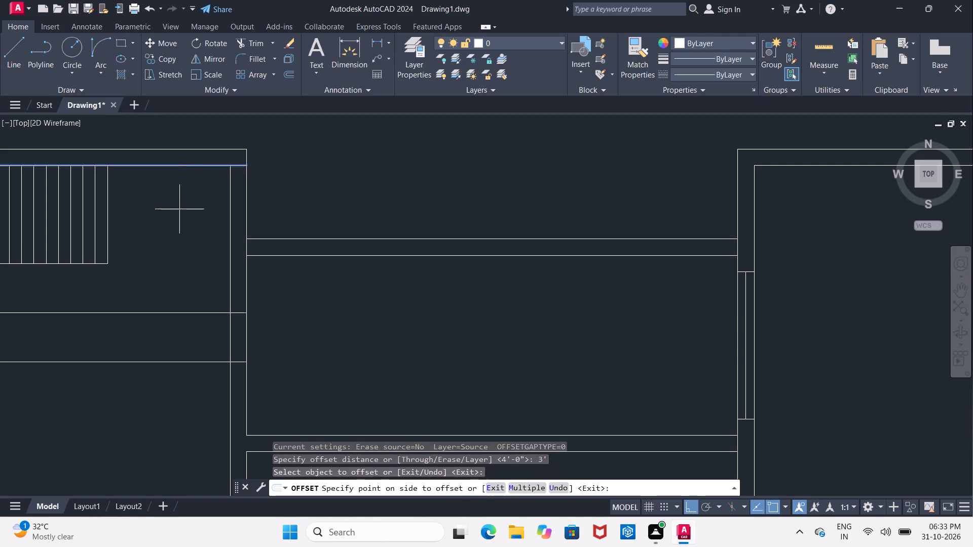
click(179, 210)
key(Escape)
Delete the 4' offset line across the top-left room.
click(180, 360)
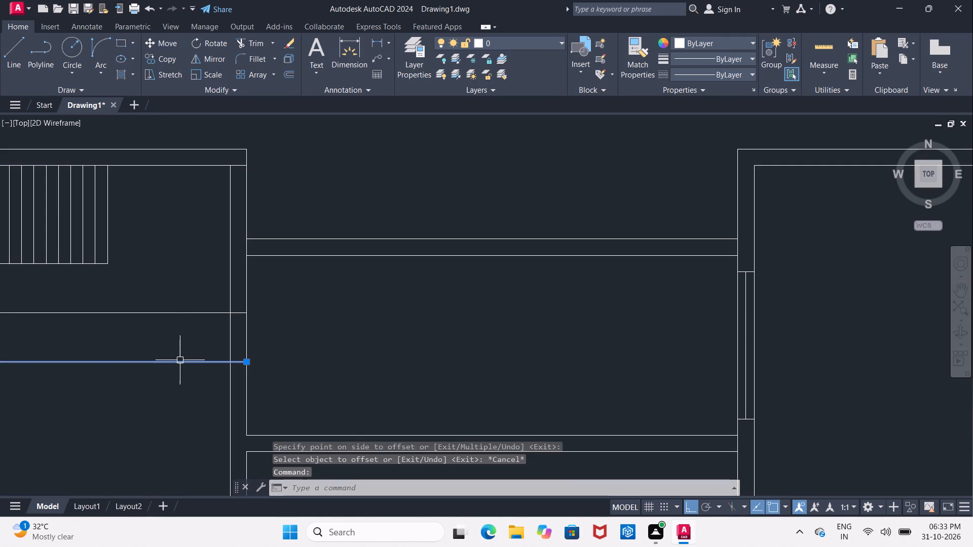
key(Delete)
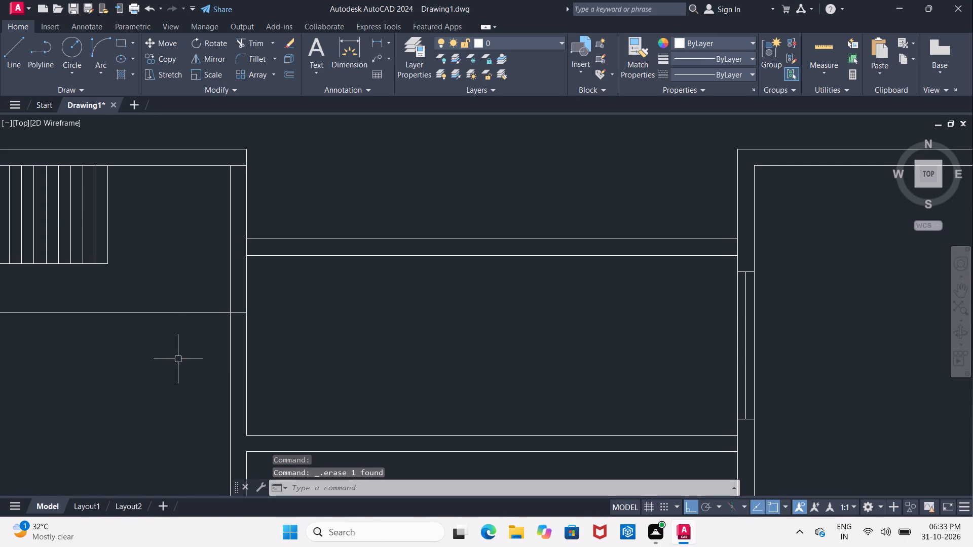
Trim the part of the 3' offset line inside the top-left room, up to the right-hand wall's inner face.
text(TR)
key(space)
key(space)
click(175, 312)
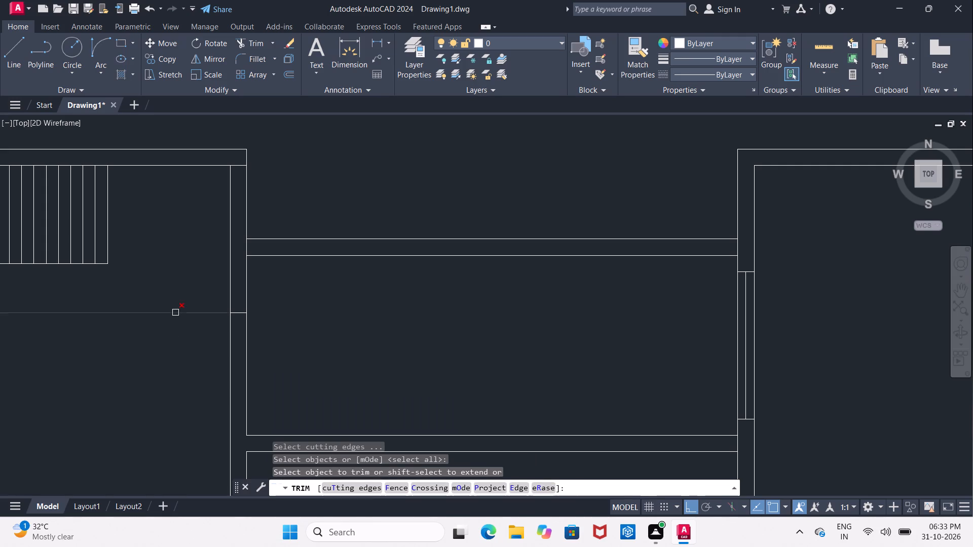
Trim the inner line of the top-left room's upper wall back to the right-hand wall's inner face.
scroll(175, 312, down, 4)
scroll(116, 334, up, 2)
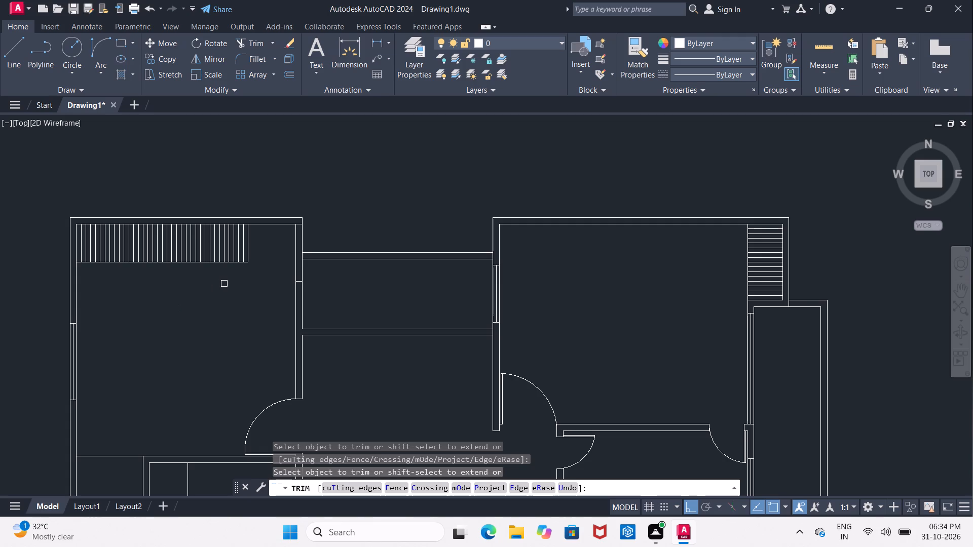
scroll(291, 286, up, 1)
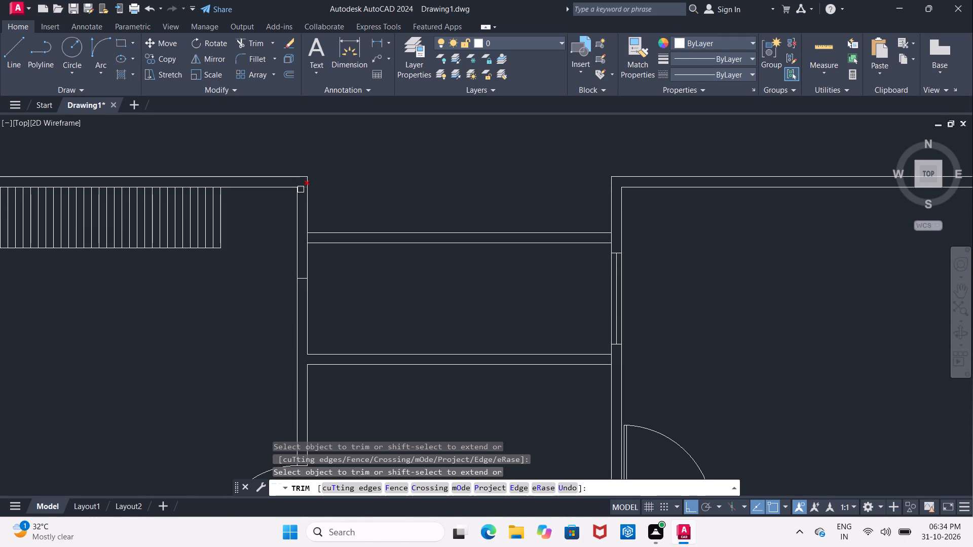
click(301, 189)
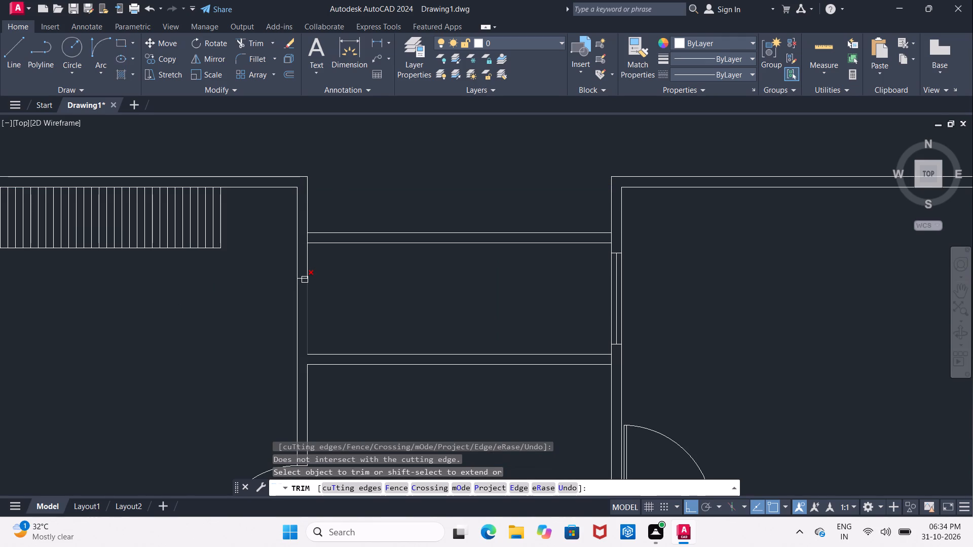
key(Escape)
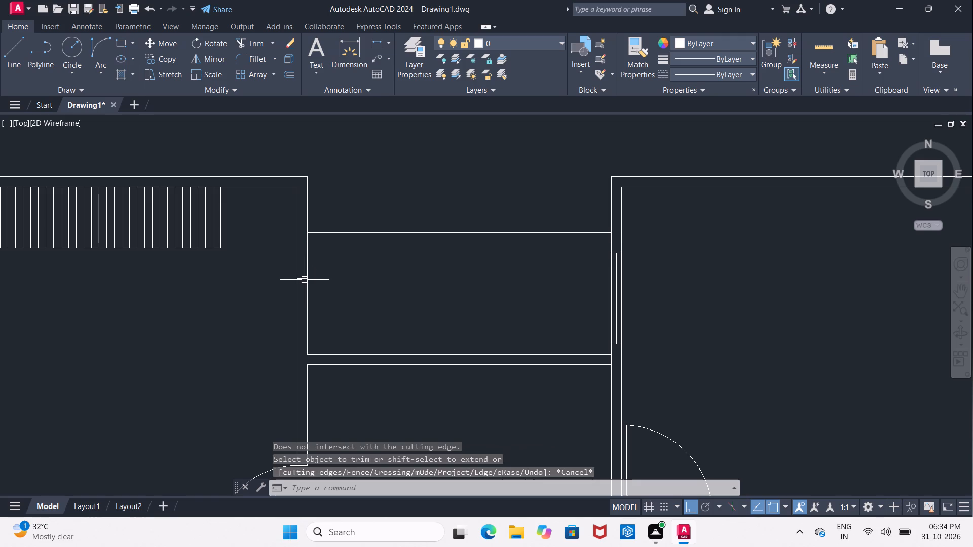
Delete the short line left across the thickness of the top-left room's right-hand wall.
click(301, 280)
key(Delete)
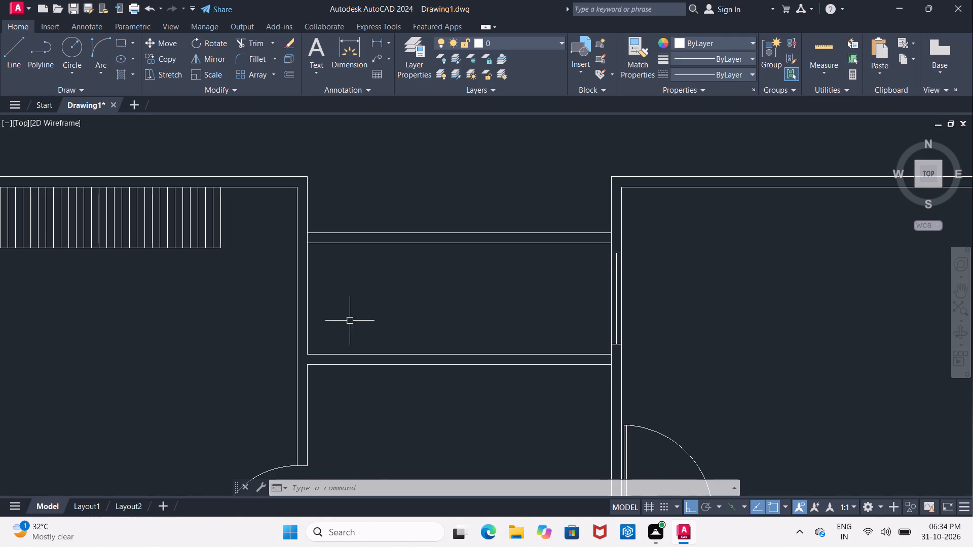
Copy the double bed from beside the plan into the top-left room, below the lined strip, with Ortho off.
scroll(349, 325, down, 4)
middle_drag(324, 348, 360, 247)
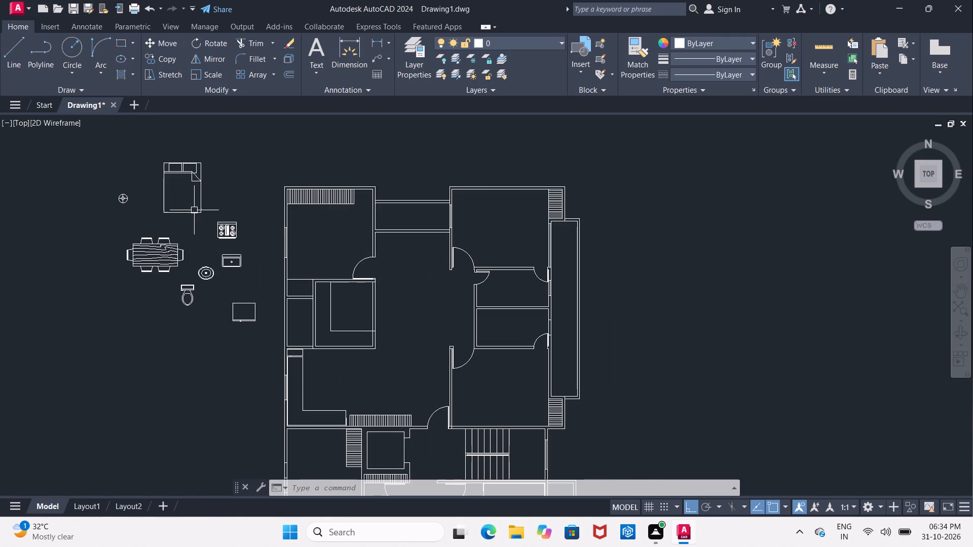
click(194, 212)
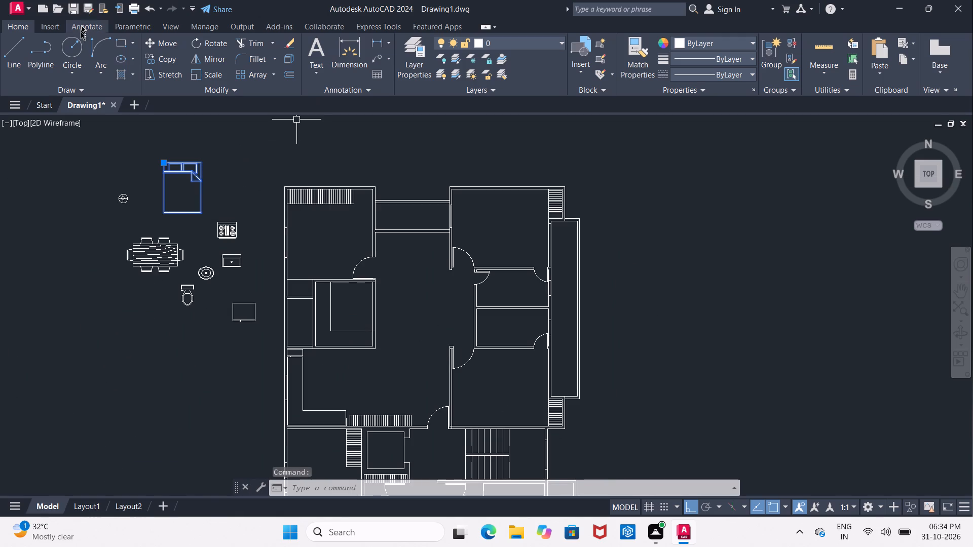
click(149, 53)
click(175, 194)
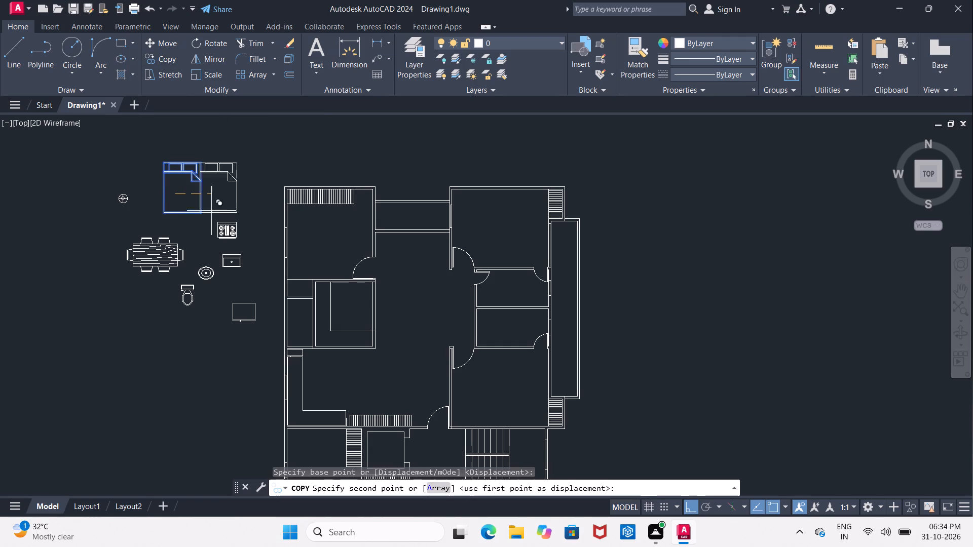
click(688, 509)
scroll(331, 255, up, 3)
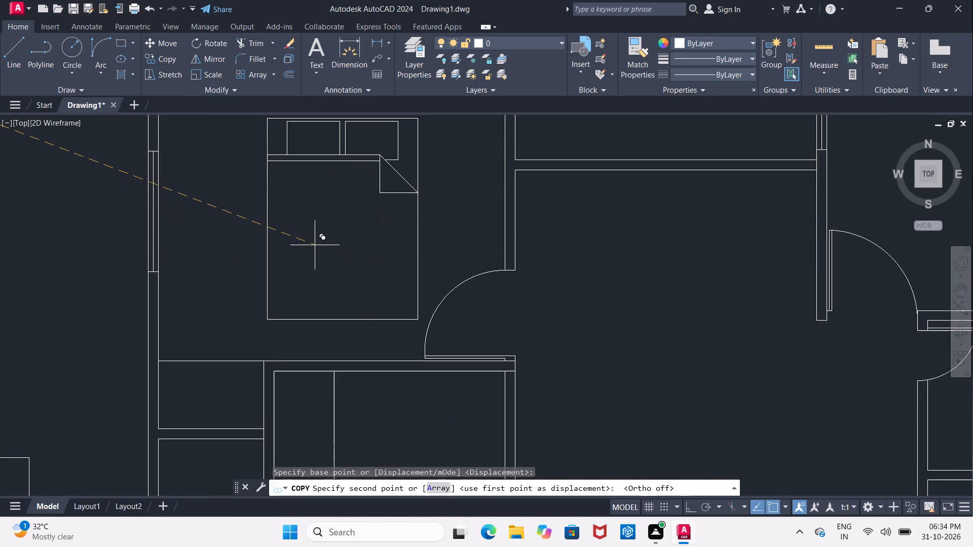
middle_drag(315, 245, 305, 305)
scroll(305, 305, down, 1)
click(286, 295)
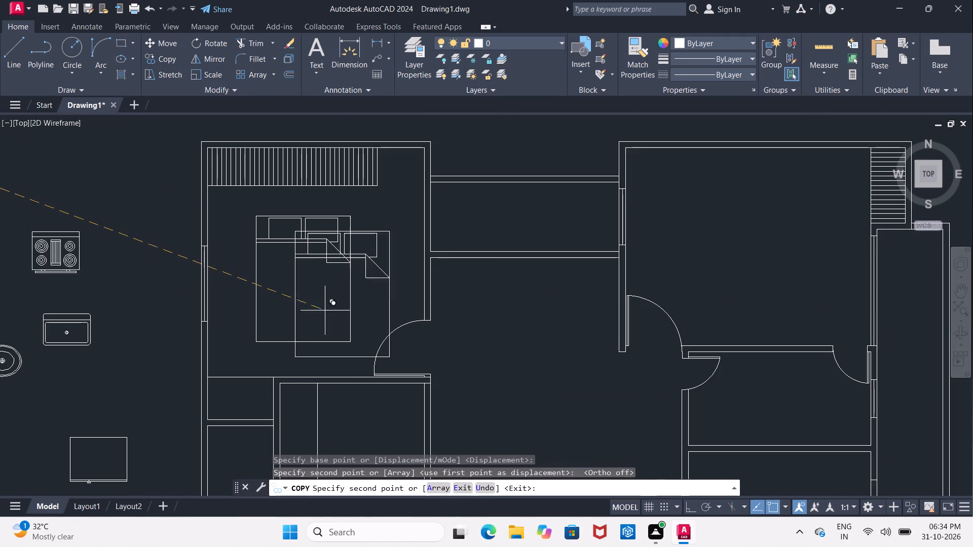
key(Escape)
key(Escape)
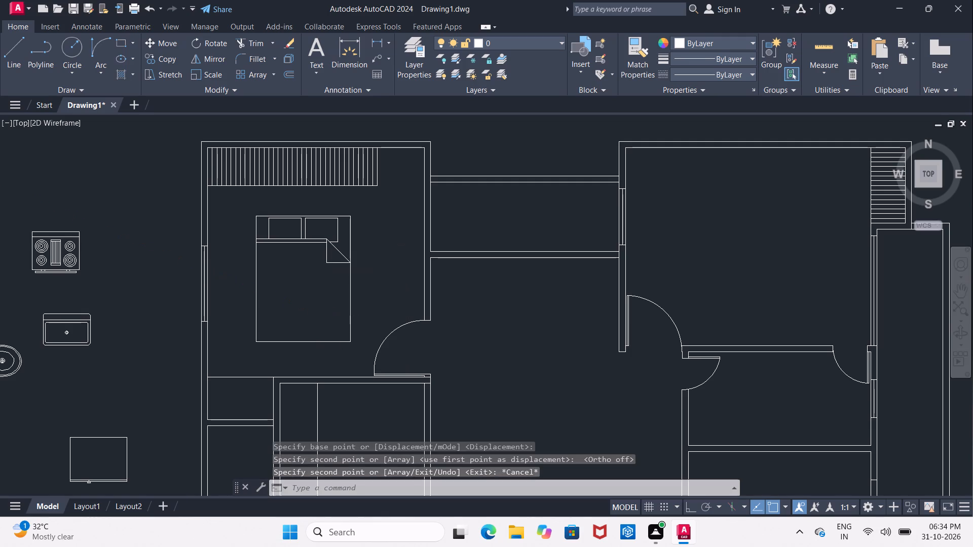
Rotate the copied bed 90° about its upper-left corner with Ortho on.
click(348, 329)
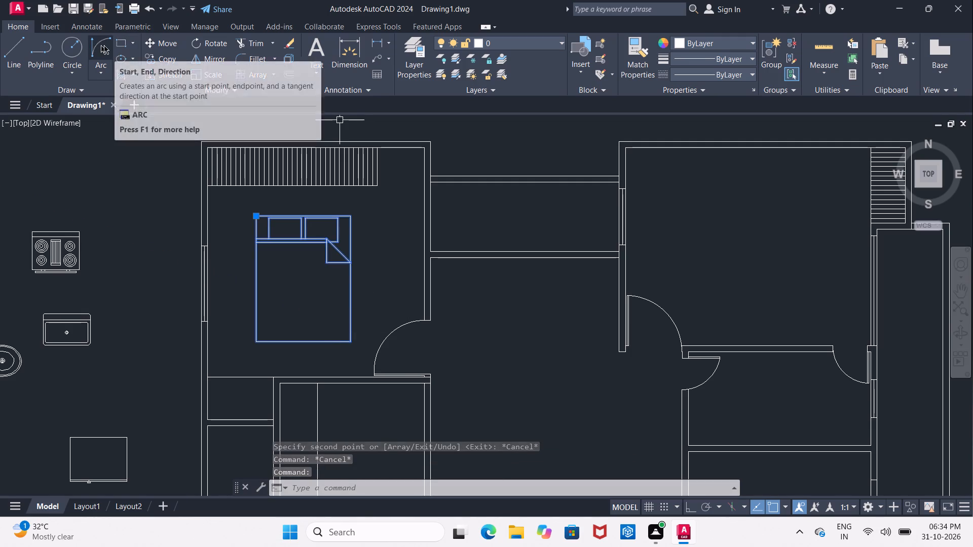
click(196, 47)
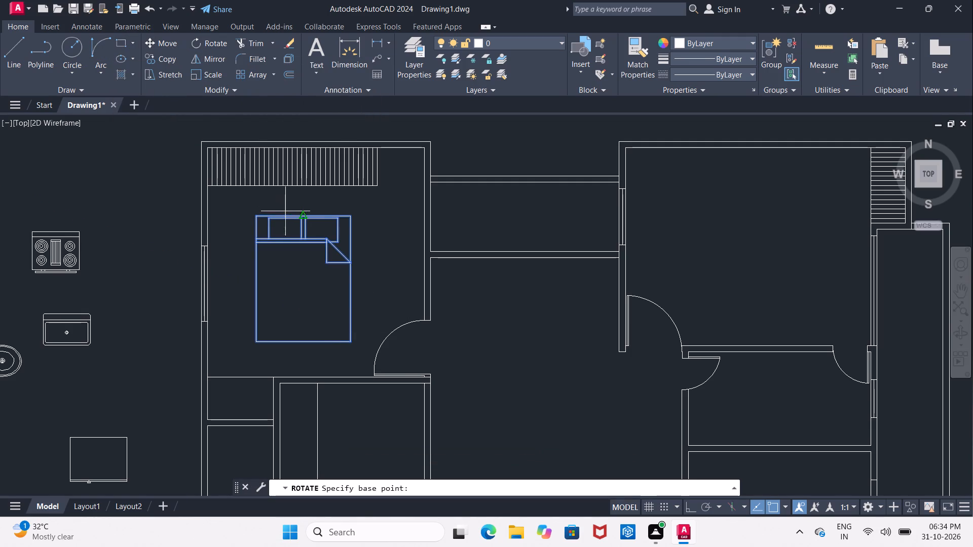
click(258, 217)
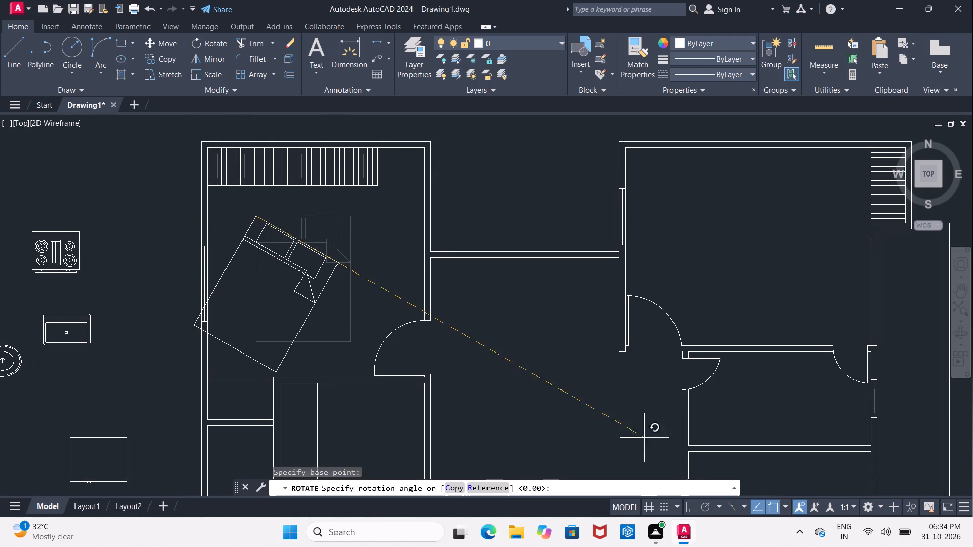
click(688, 509)
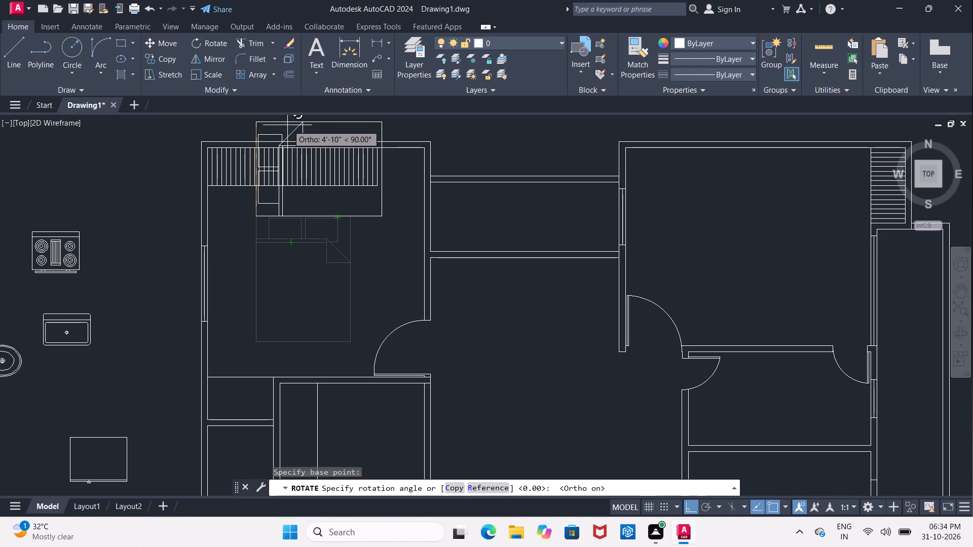
click(287, 125)
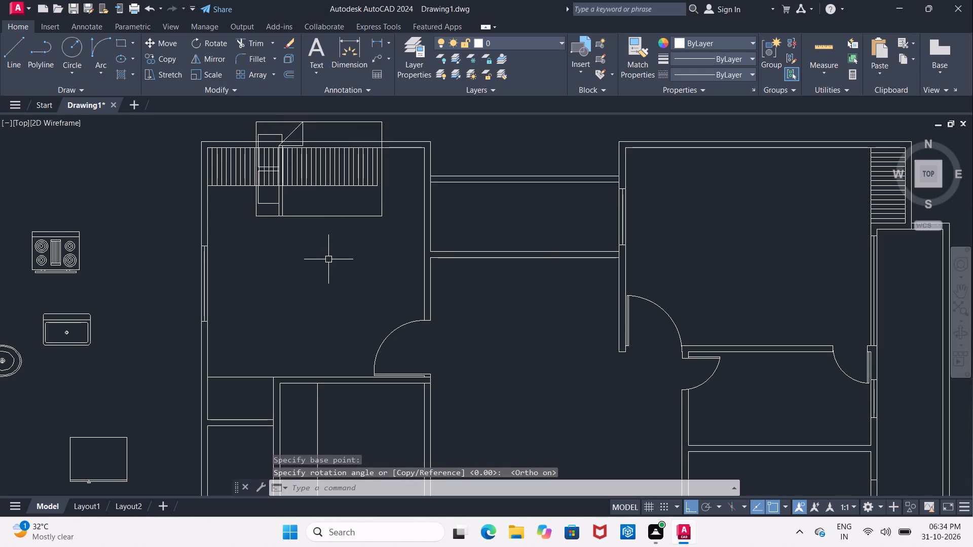
Save the drawing.
key(ctrl+s)
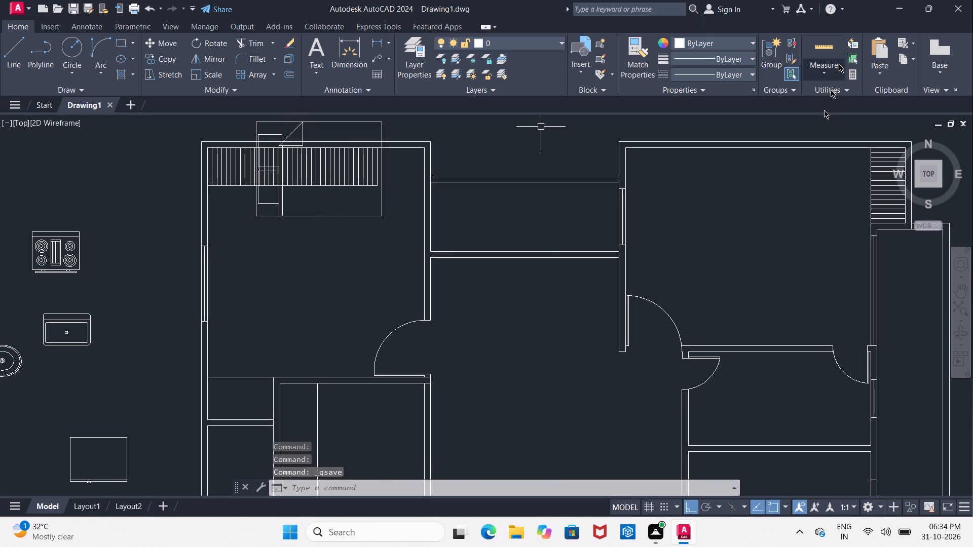
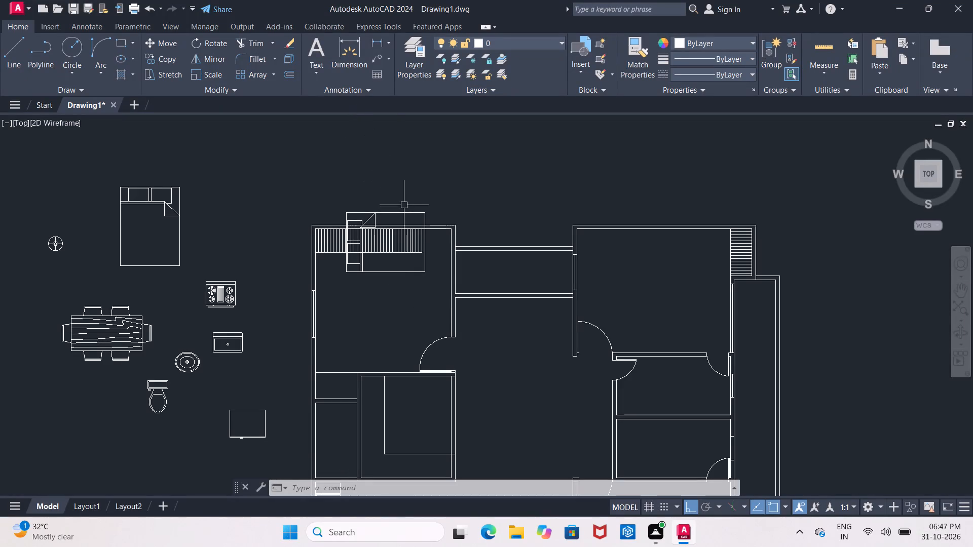
Move the rotated bed straight down in the top-left room, clear of the lined strip, with Ortho on.
click(376, 215)
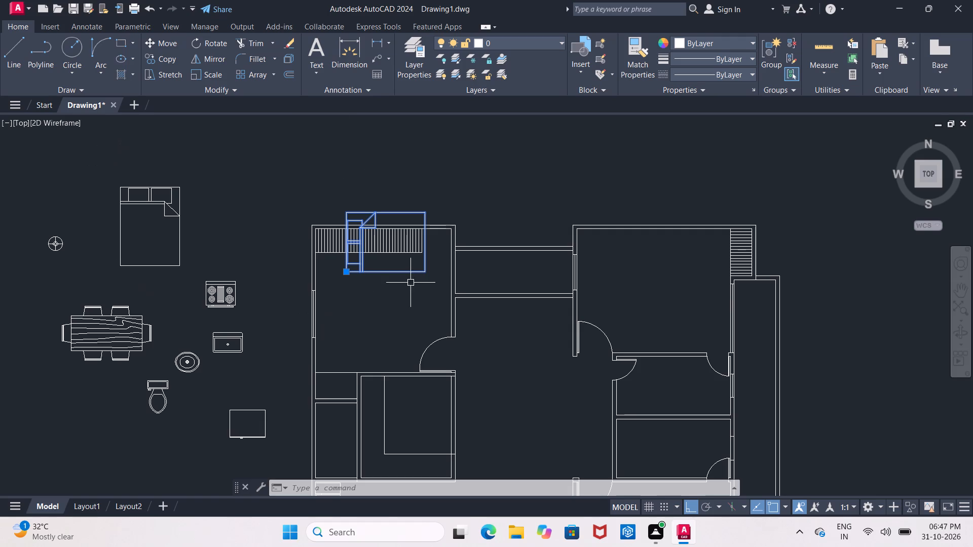
click(166, 42)
click(385, 271)
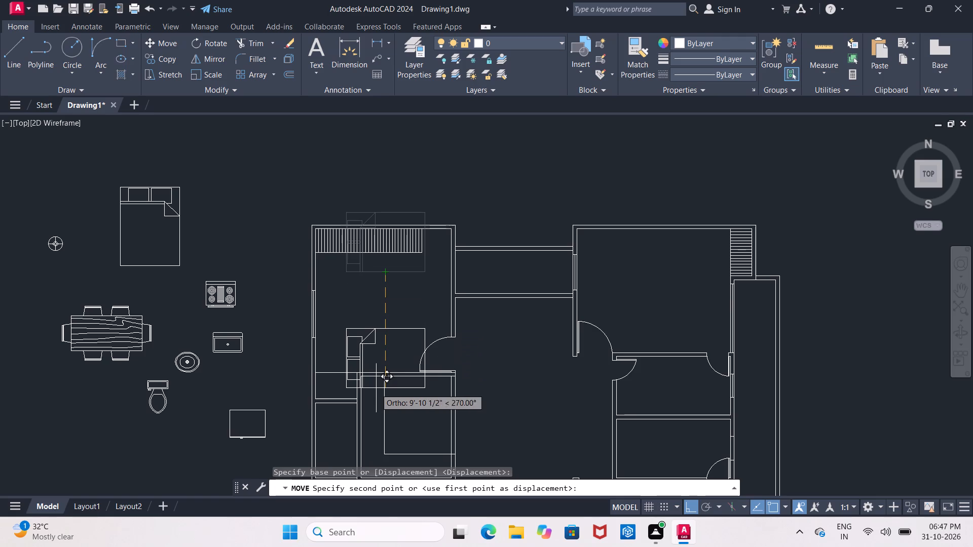
scroll(318, 325, up, 3)
middle_drag(332, 323, 259, 256)
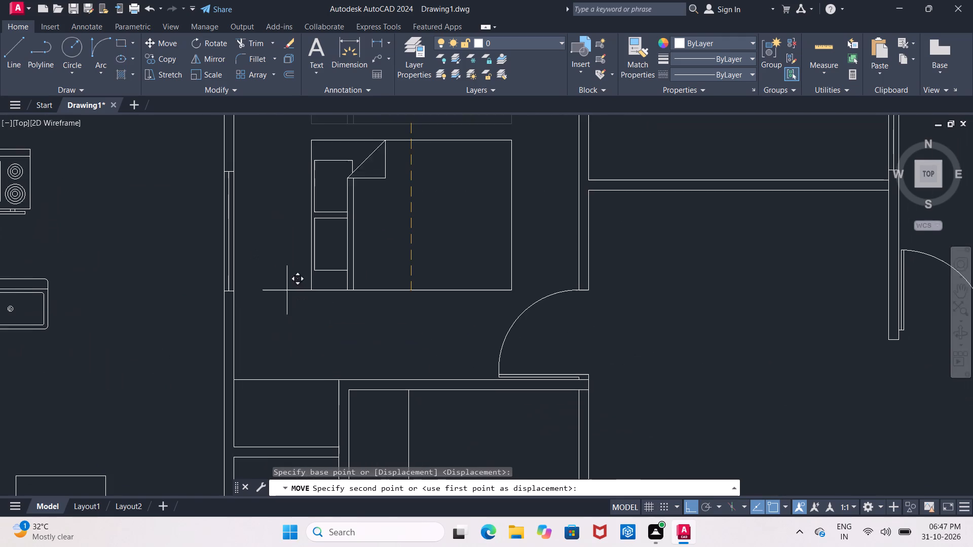
click(306, 309)
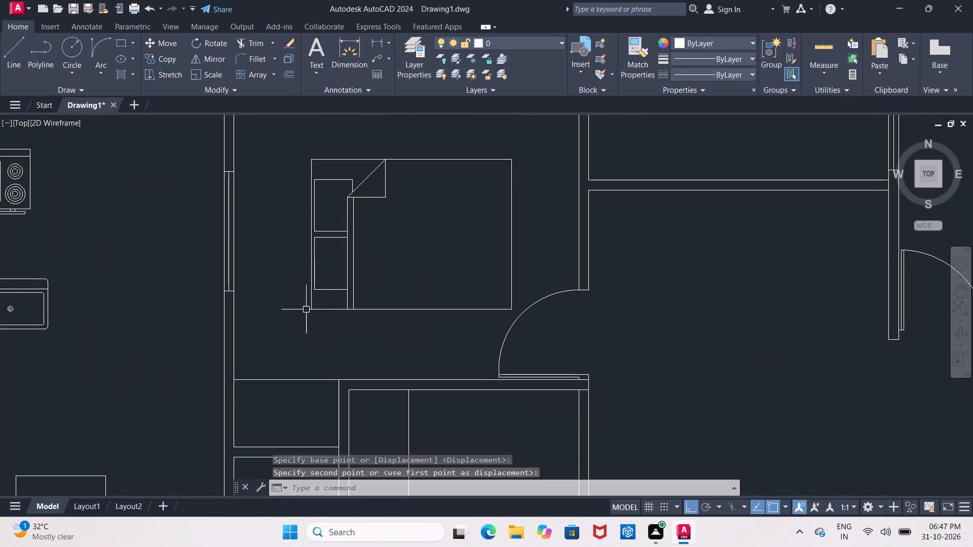
key(Escape)
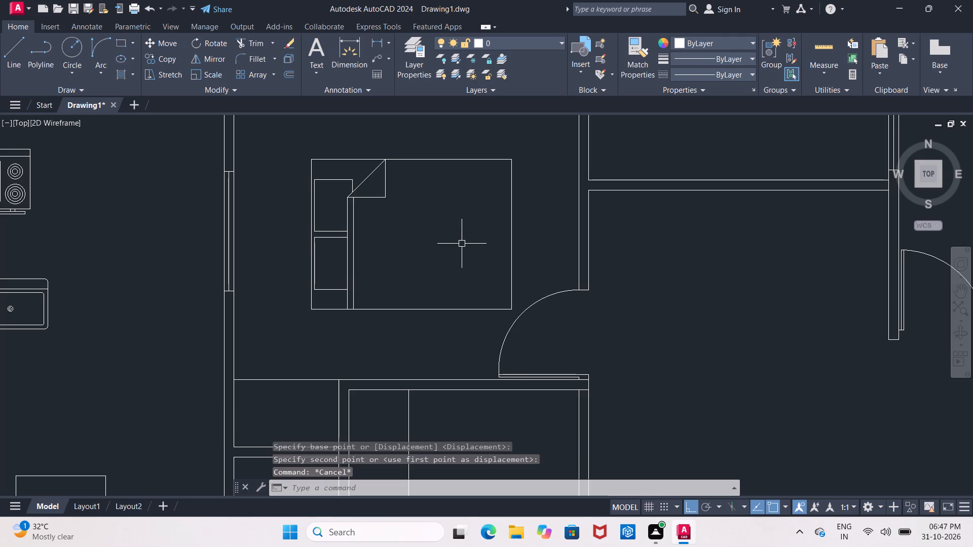
Move the bed by its headboard midpoint against the inner face of the top-left room's left wall, beside the window.
click(349, 158)
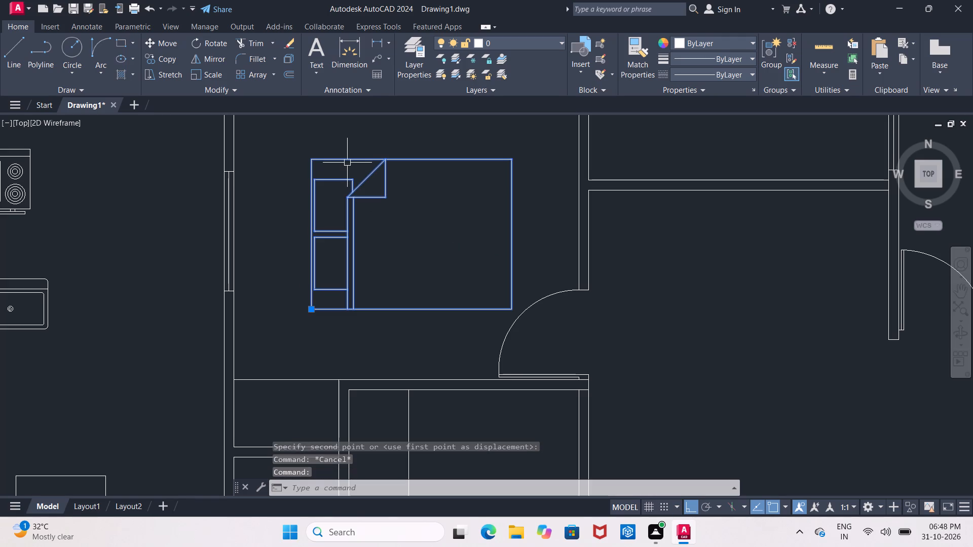
click(161, 43)
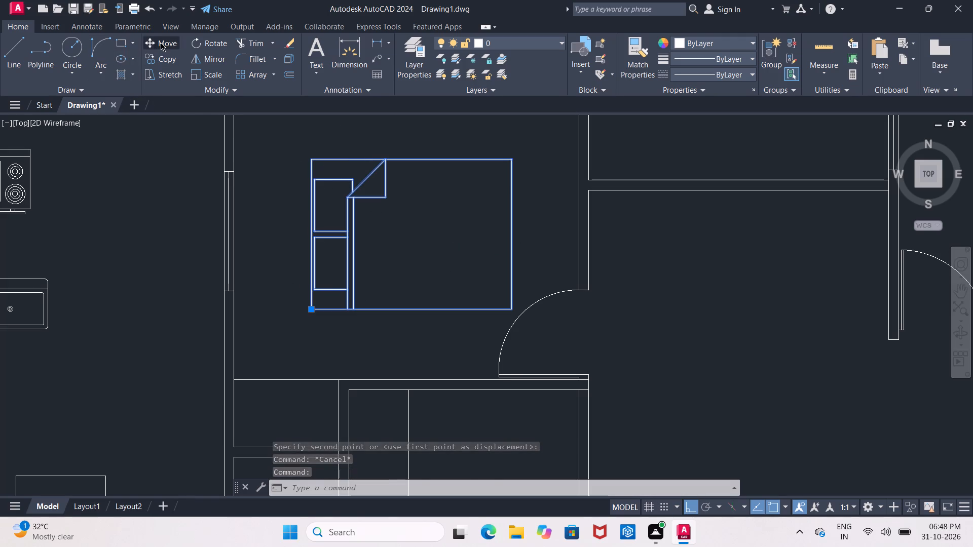
click(309, 236)
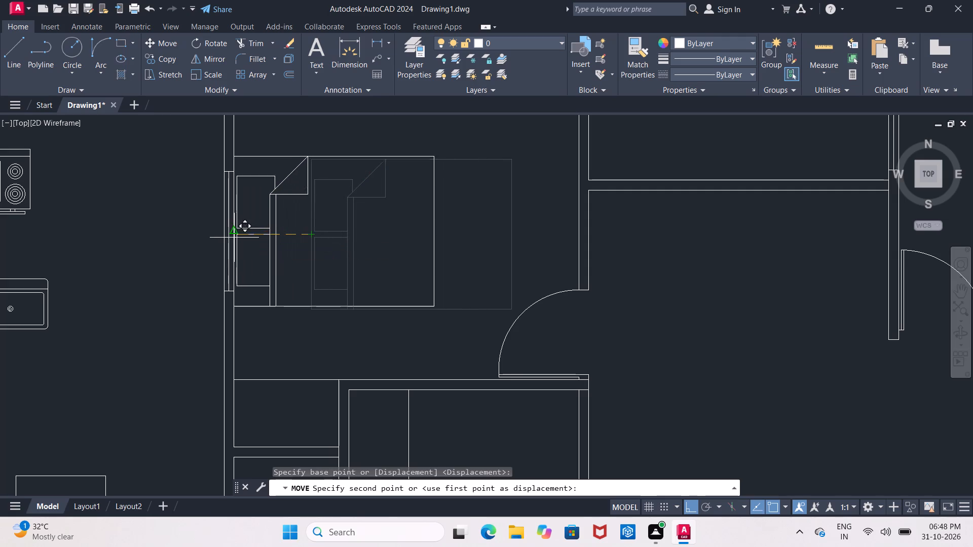
scroll(233, 237, up, 3)
click(232, 217)
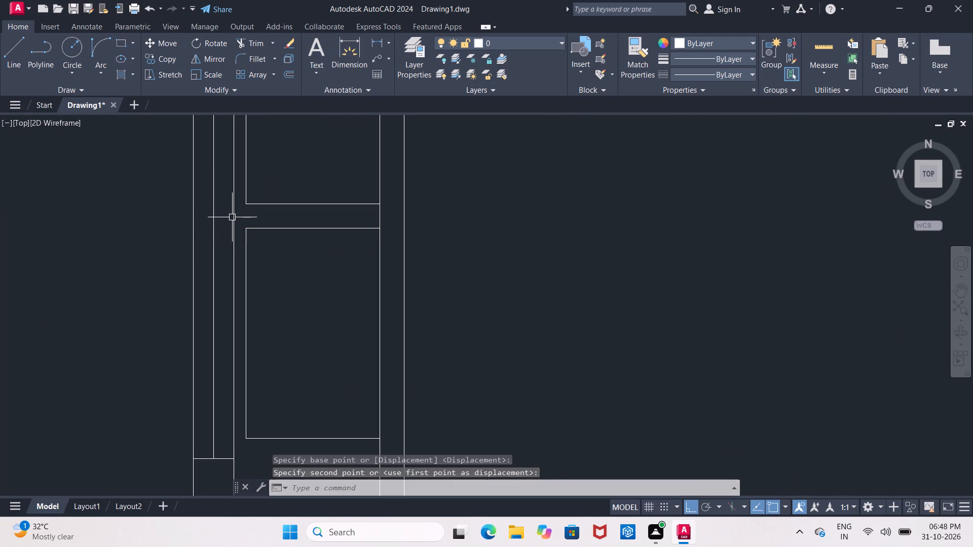
scroll(232, 217, down, 4)
scroll(237, 165, up, 2)
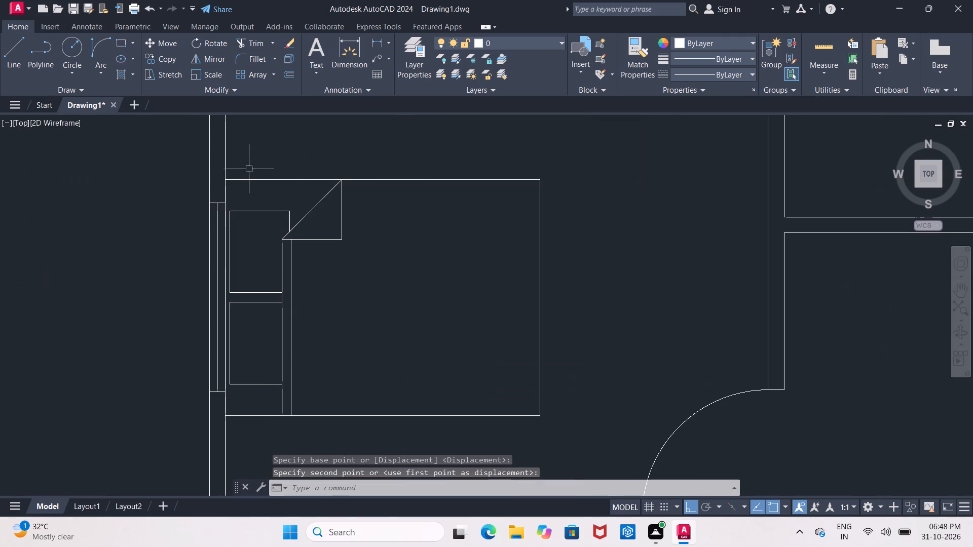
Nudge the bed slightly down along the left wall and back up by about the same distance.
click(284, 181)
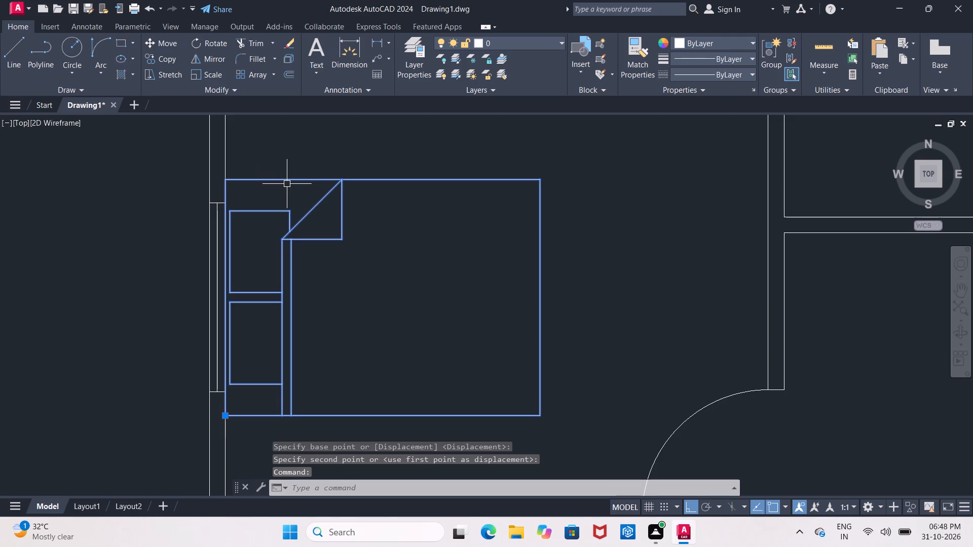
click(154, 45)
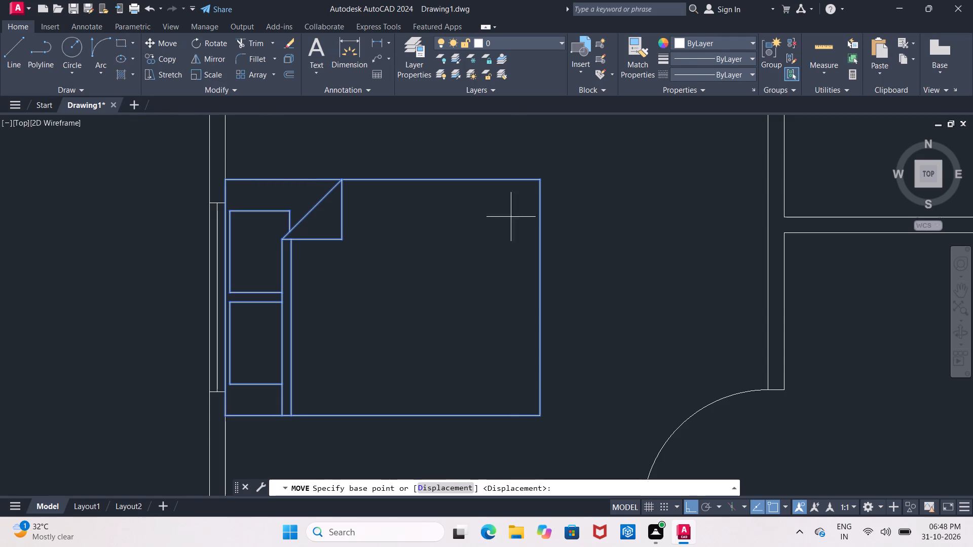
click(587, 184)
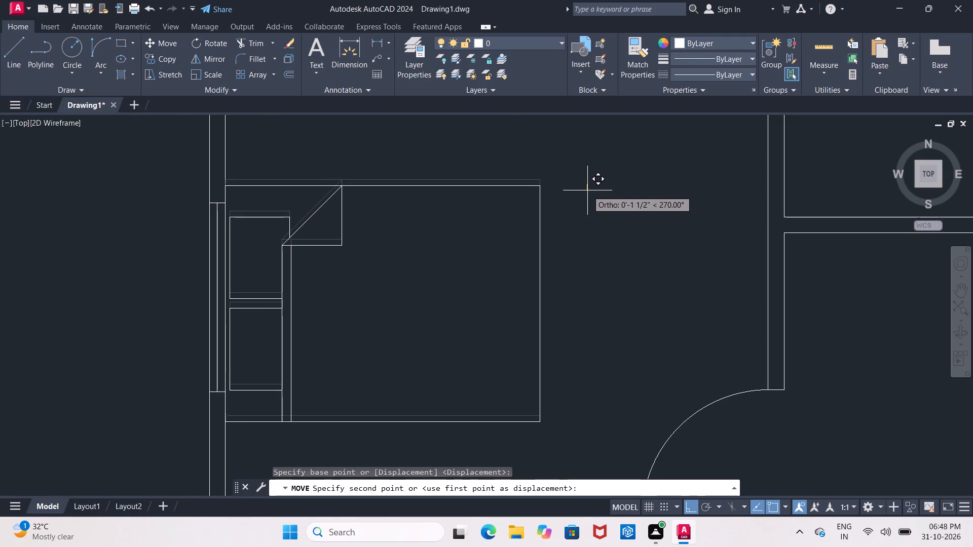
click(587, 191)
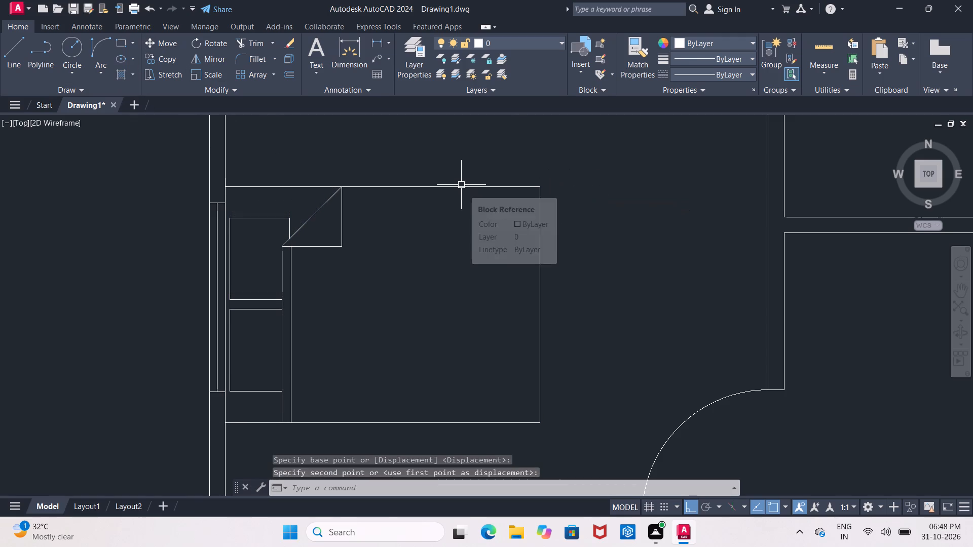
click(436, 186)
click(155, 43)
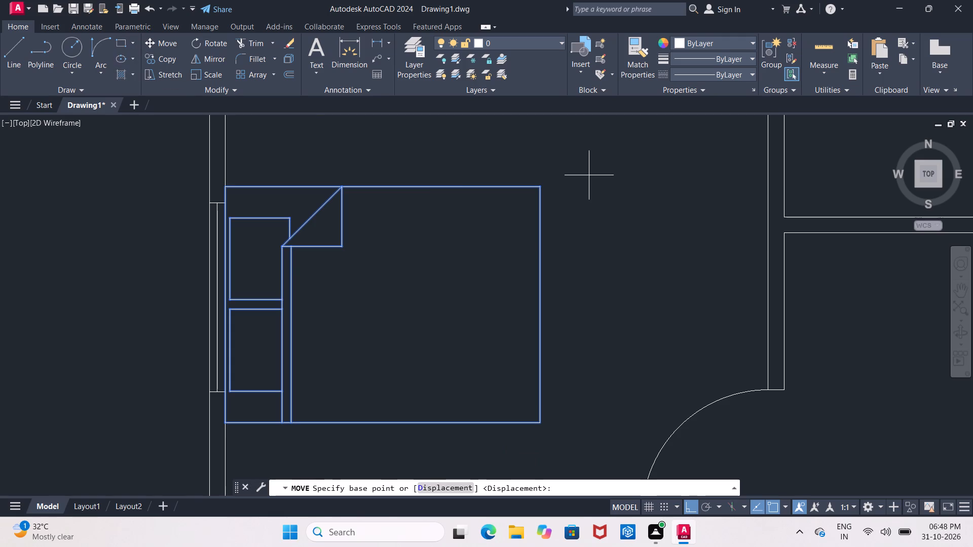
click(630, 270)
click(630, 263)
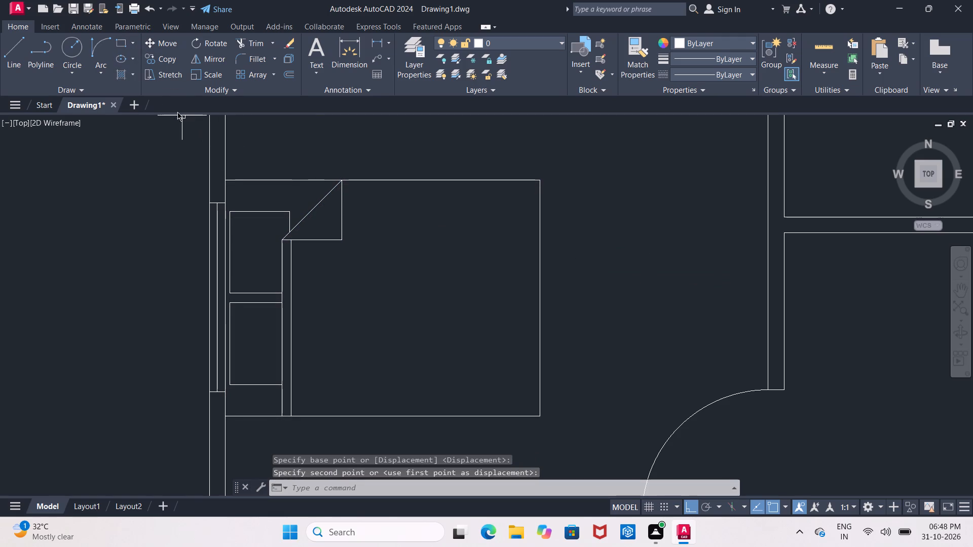
Move the round lamp symbol from beside the plan to the corner between the left wall and the bed's upper edge, with Ortho off.
scroll(80, 189, down, 2)
middle_drag(60, 207, 161, 216)
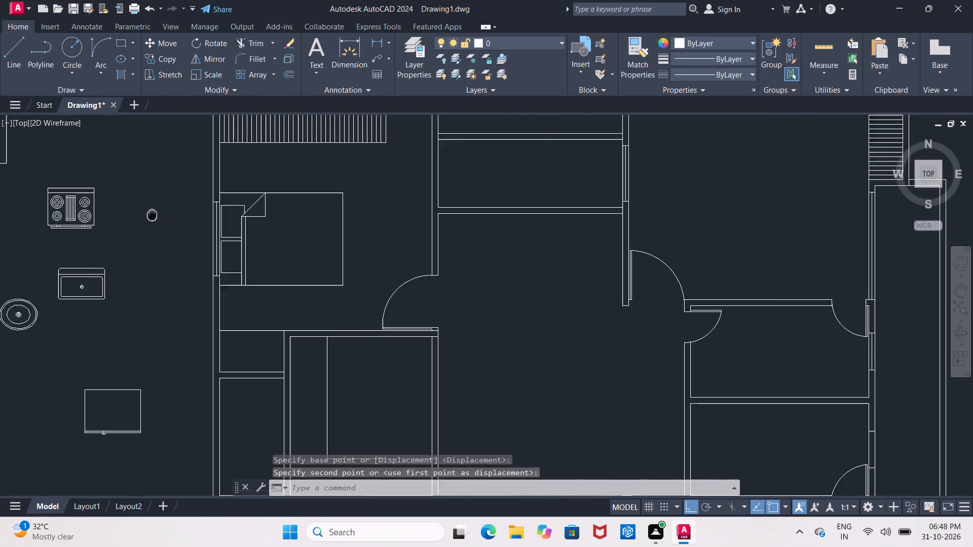
middle_drag(161, 216, 171, 218)
middle_drag(58, 280, 115, 382)
scroll(63, 292, down, 1)
scroll(113, 359, down, 1)
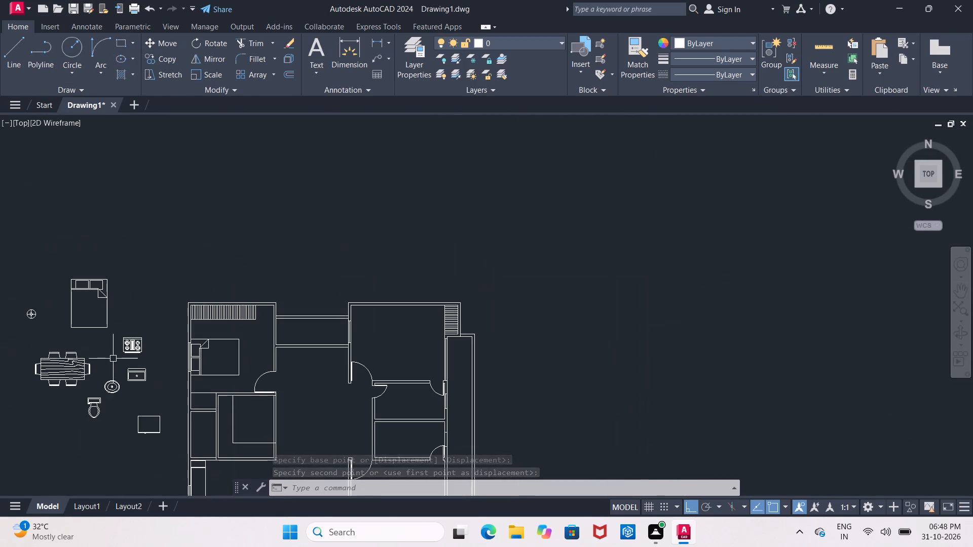
click(32, 322)
click(31, 316)
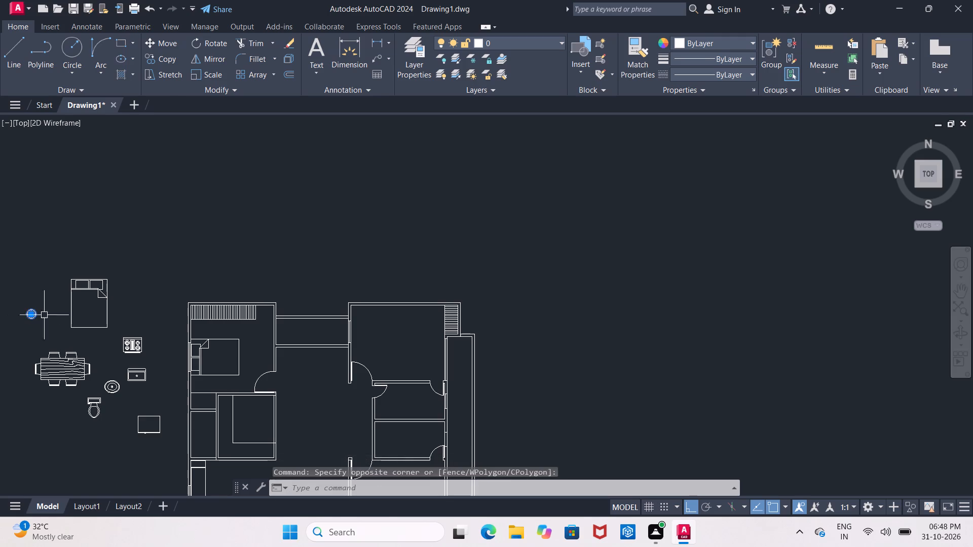
click(168, 49)
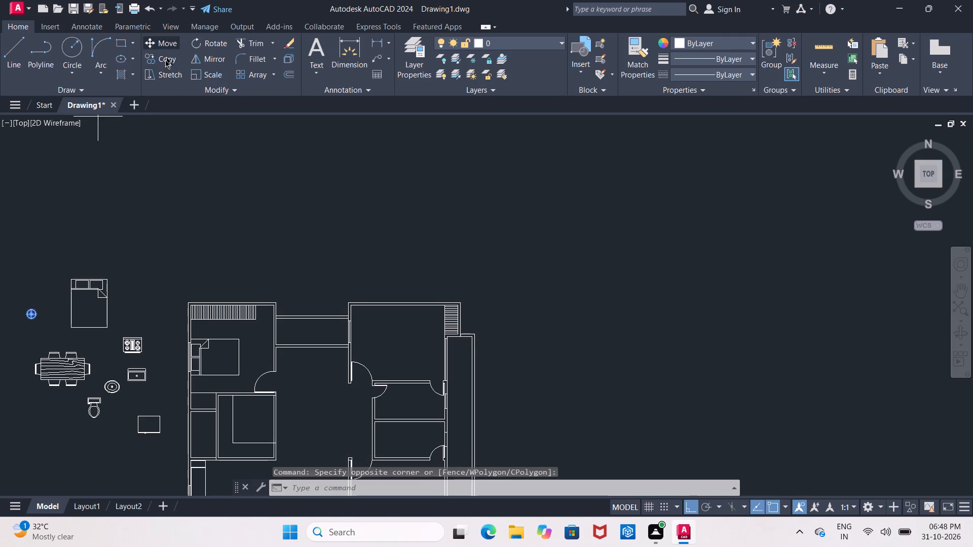
click(31, 310)
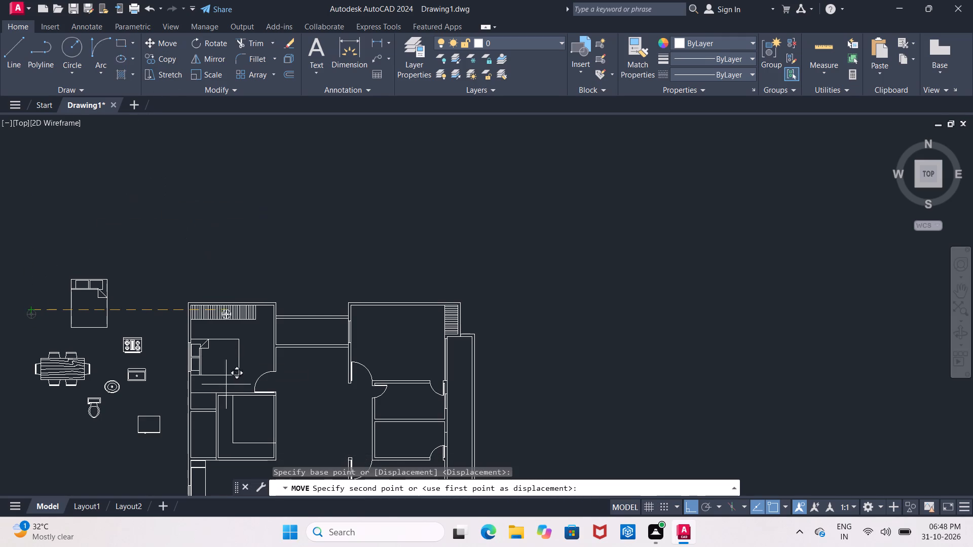
click(692, 505)
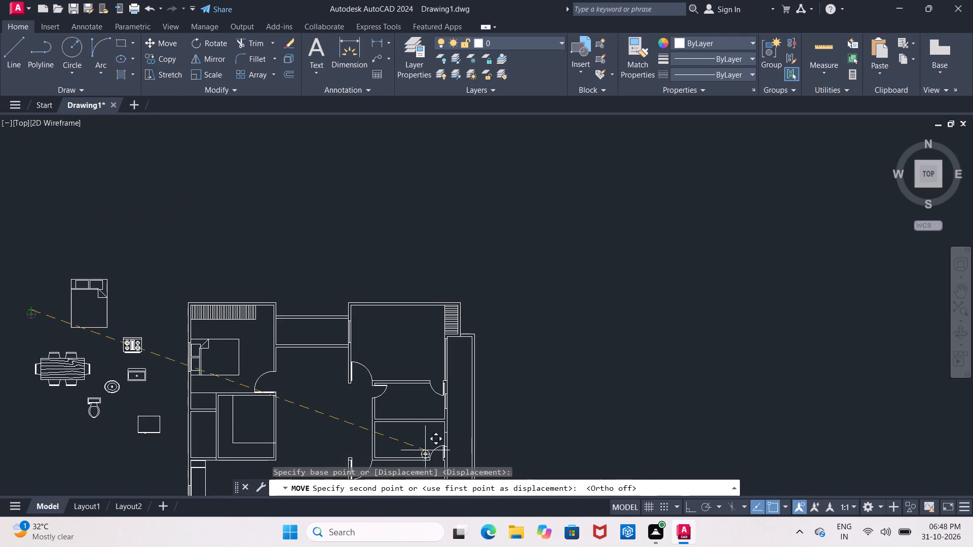
scroll(208, 355, up, 3)
scroll(178, 322, up, 3)
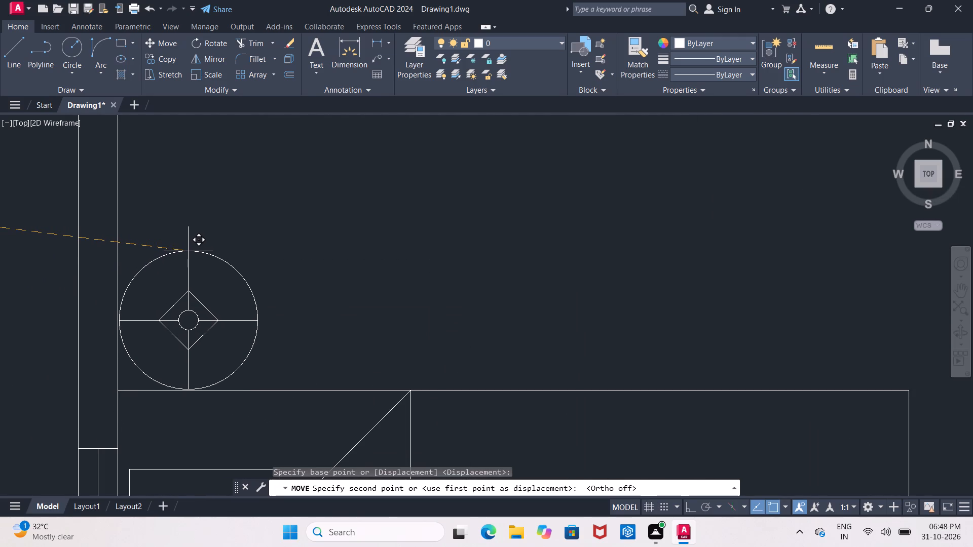
click(188, 252)
Move the round lamp symbol by its left quadrant toward the left wall's inner face with Ortho on.
scroll(146, 276, up, 1)
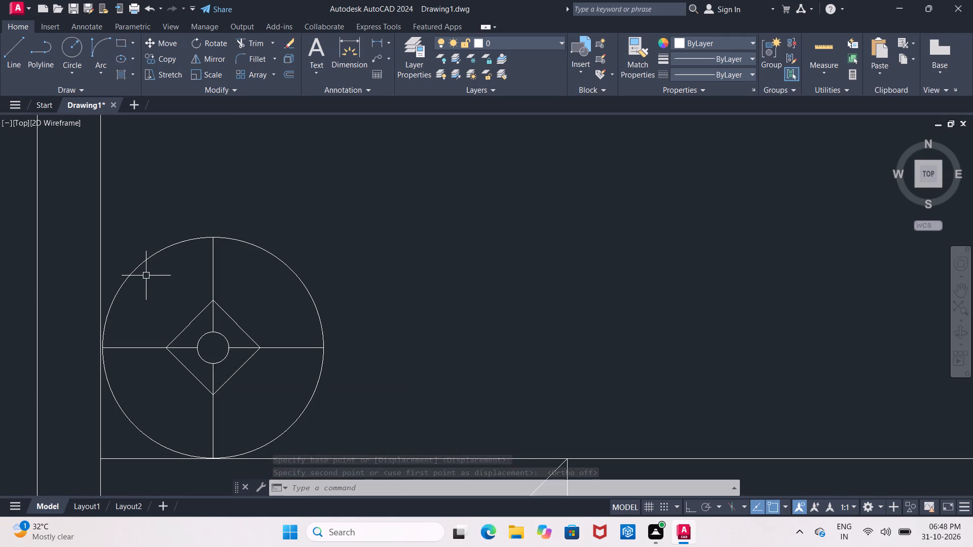
middle_drag(135, 324, 204, 237)
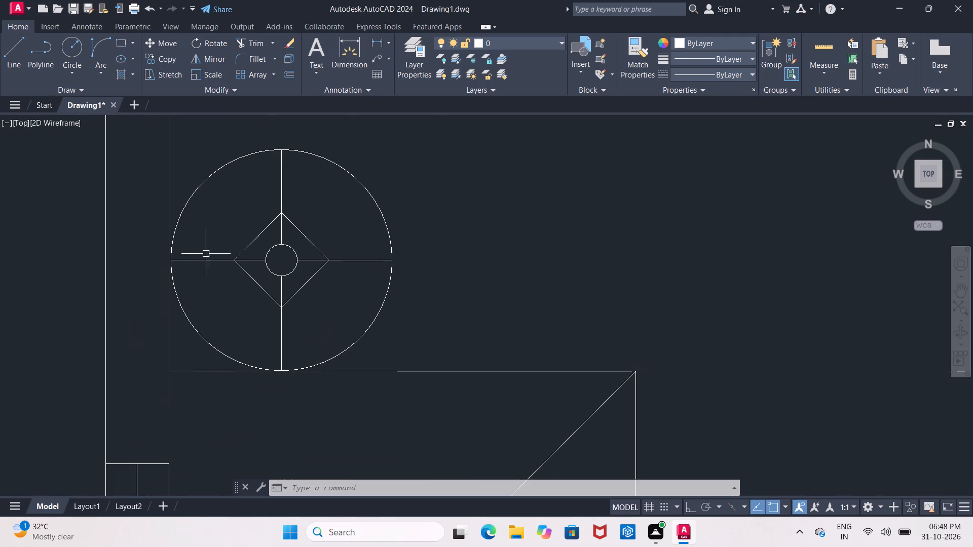
scroll(168, 242, up, 2)
click(177, 276)
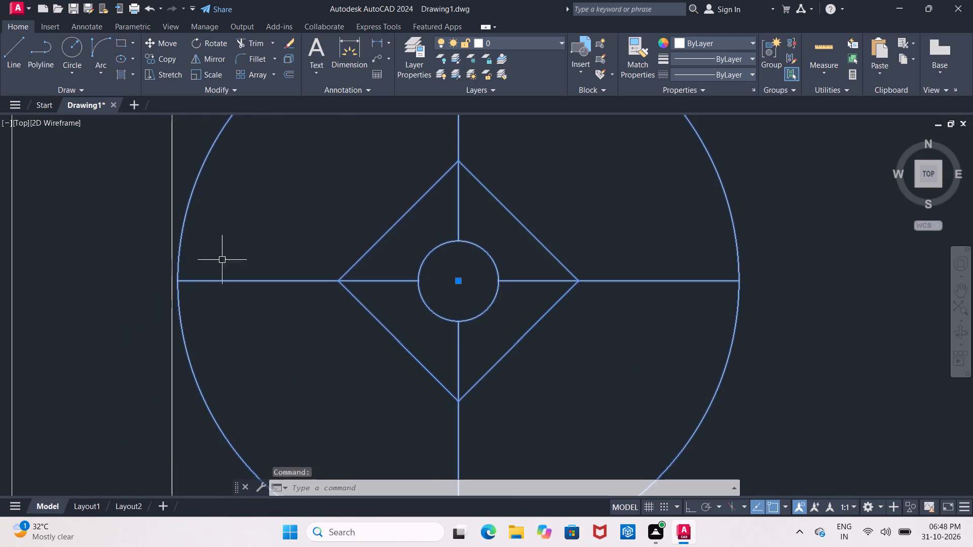
click(161, 39)
scroll(243, 185, down, 1)
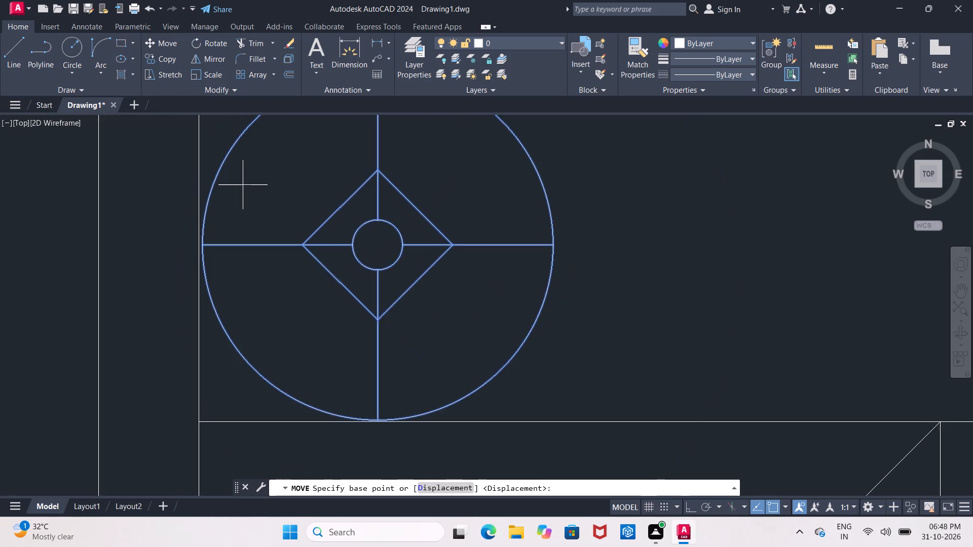
middle_drag(243, 185, 246, 171)
scroll(227, 190, up, 1)
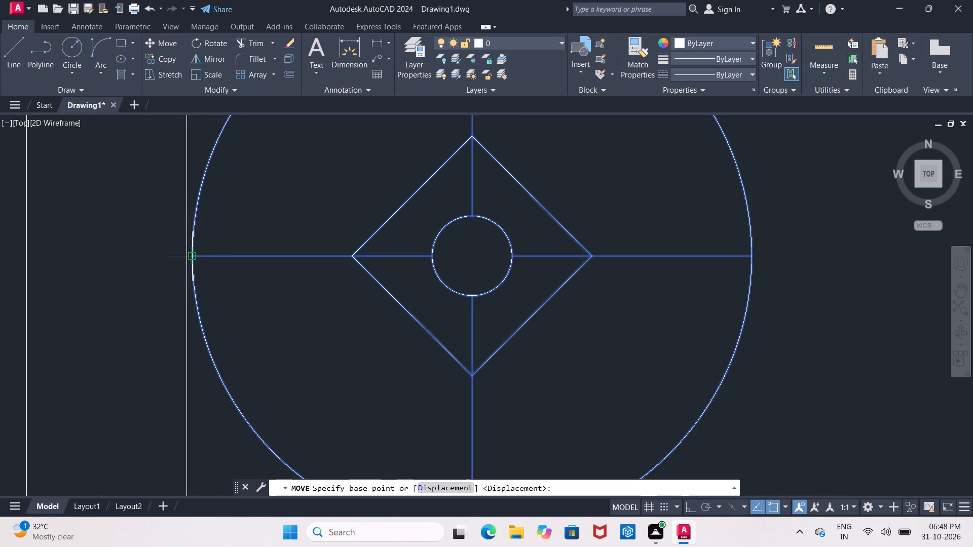
click(192, 260)
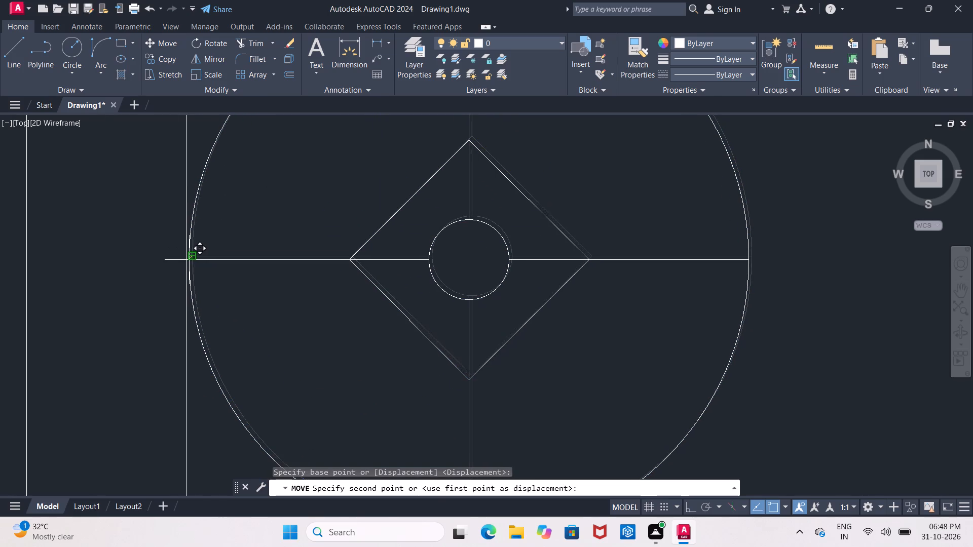
click(687, 509)
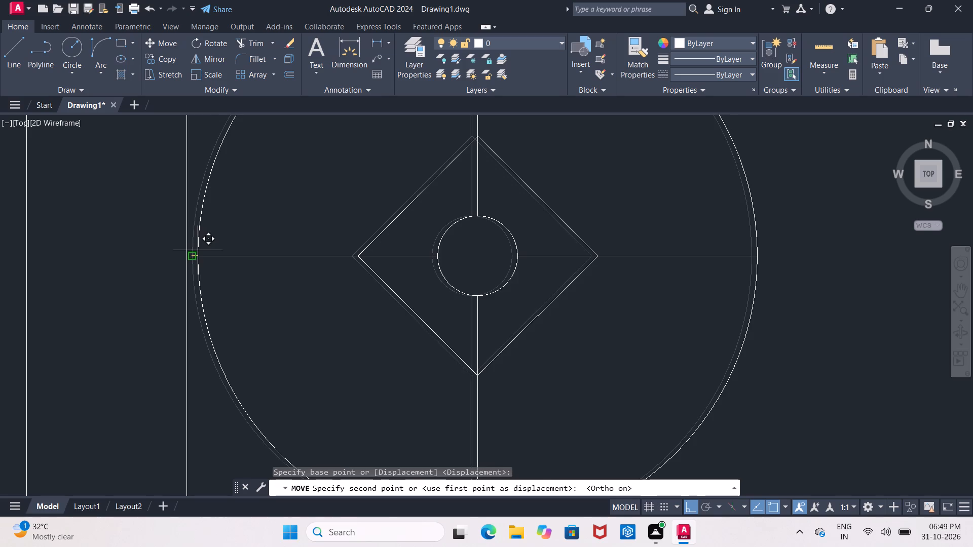
scroll(182, 257, up, 2)
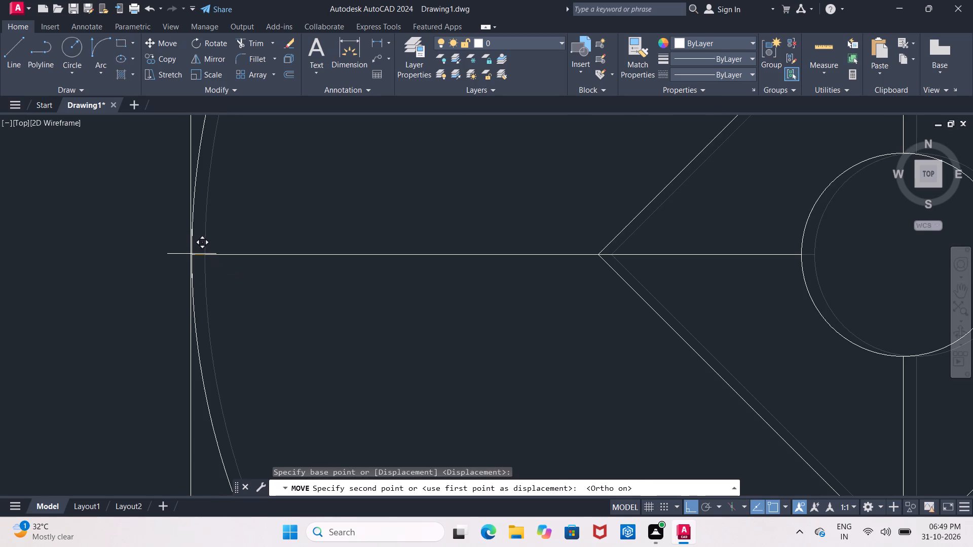
click(192, 254)
Move the round lamp symbol up along the left wall by about 3'-0 1/2" to just above the bed's upper edge.
scroll(195, 278, down, 10)
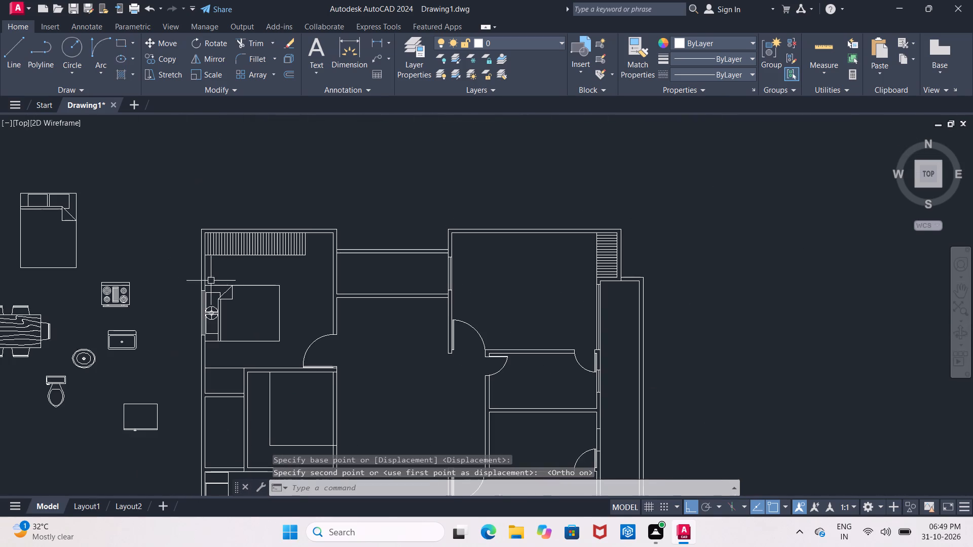
scroll(206, 313, up, 4)
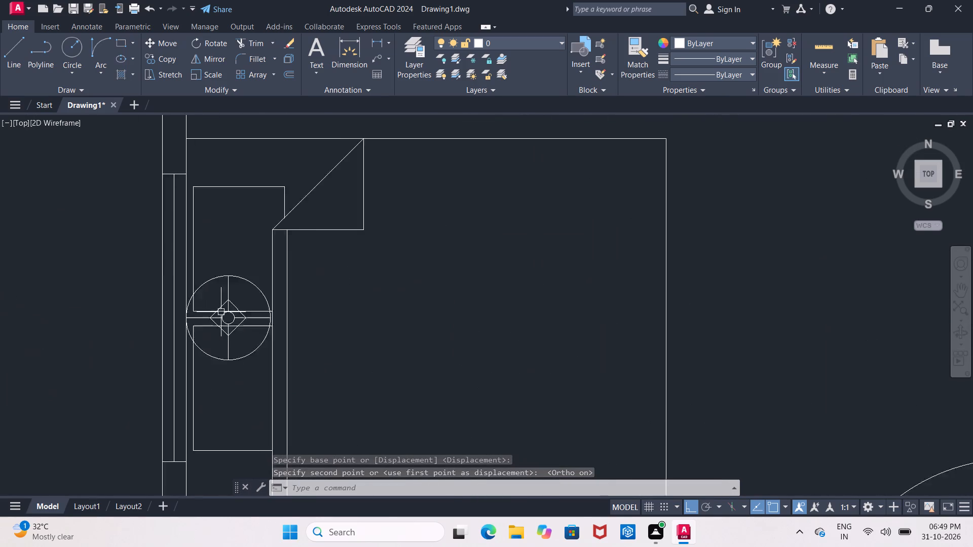
scroll(221, 312, up, 1)
click(211, 261)
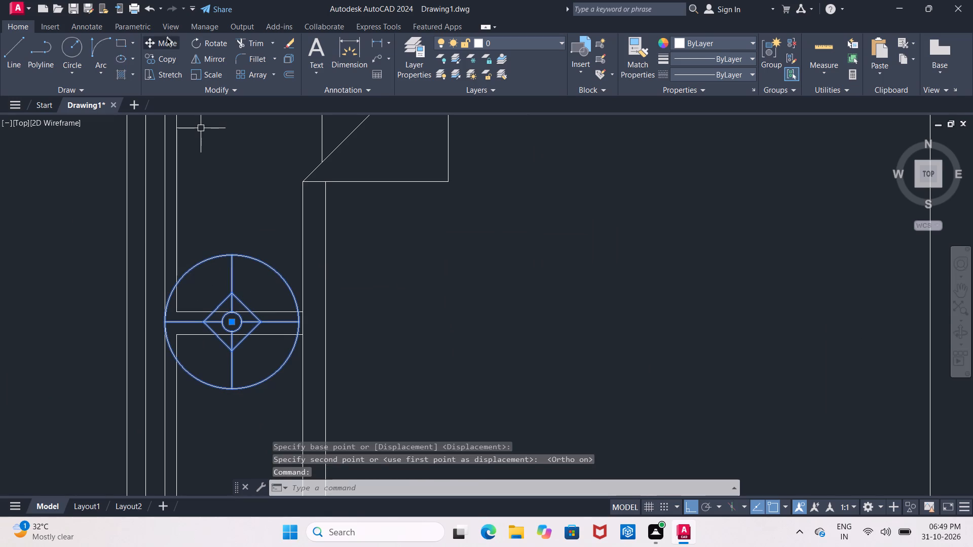
click(166, 44)
click(205, 227)
middle_drag(212, 194, 262, 458)
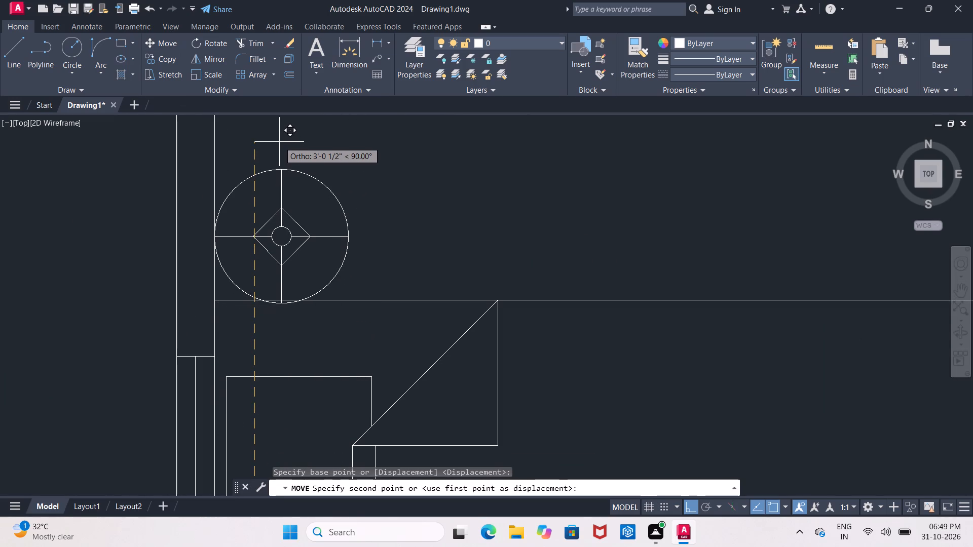
middle_drag(279, 142, 280, 197)
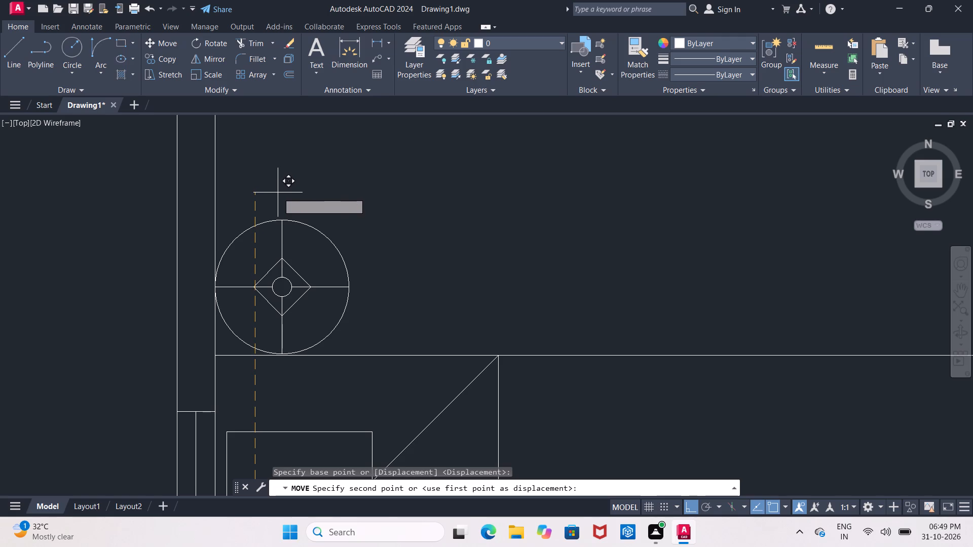
click(278, 193)
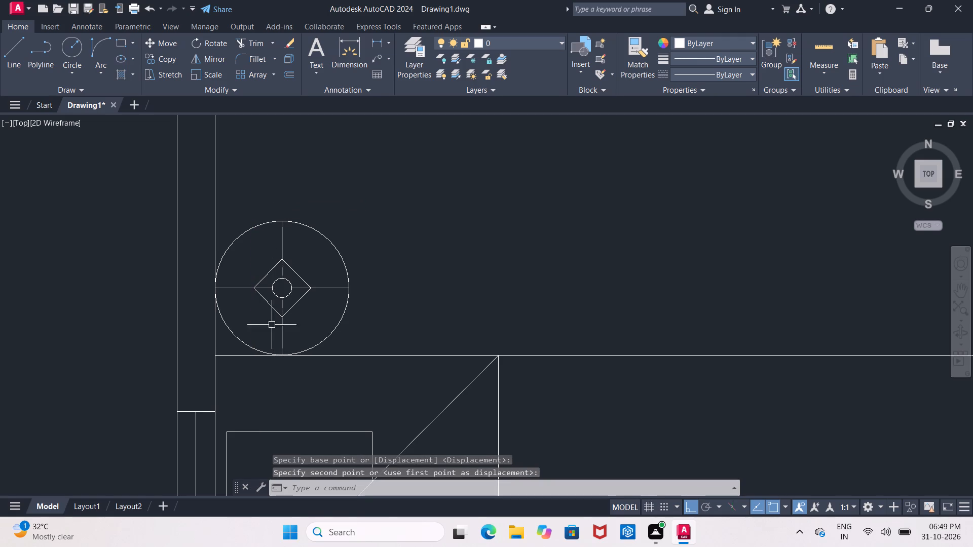
Move the lamp symbol by its bottom quadrant down onto the endpoint of the bed's upper edge.
scroll(281, 359, up, 5)
scroll(263, 311, up, 2)
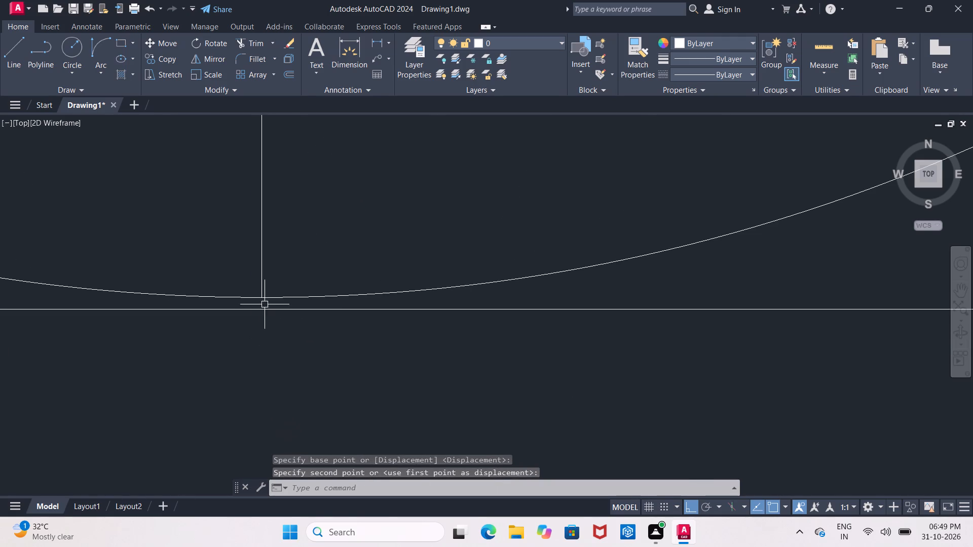
click(271, 294)
click(277, 301)
click(280, 297)
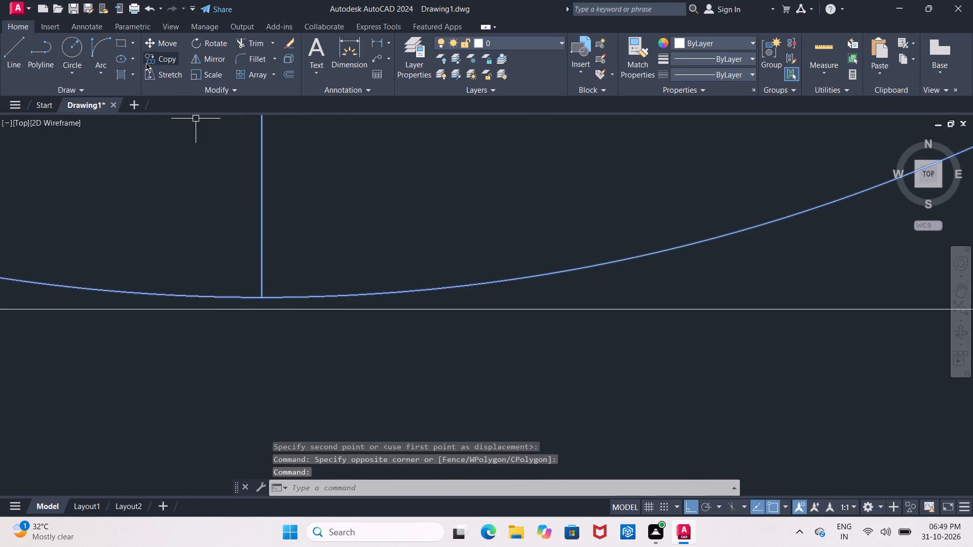
click(158, 49)
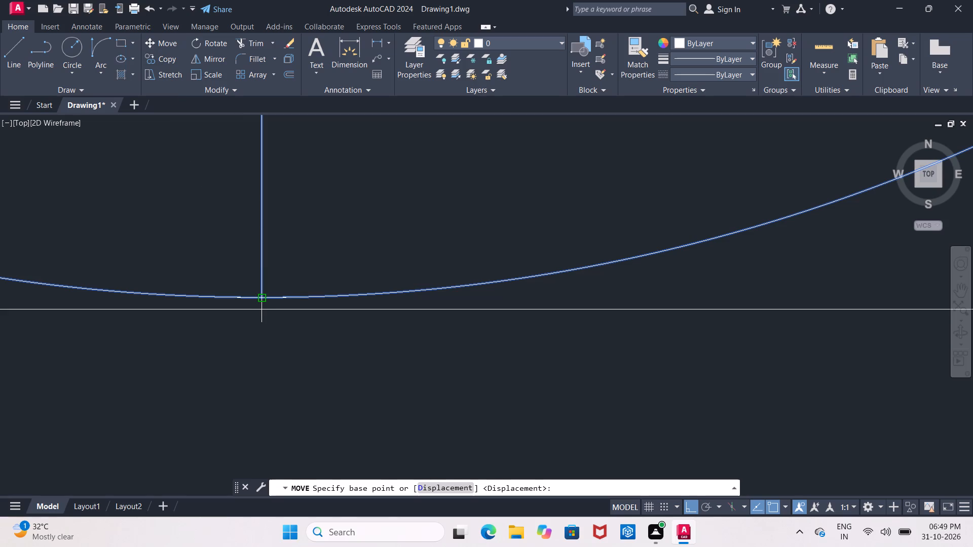
click(261, 300)
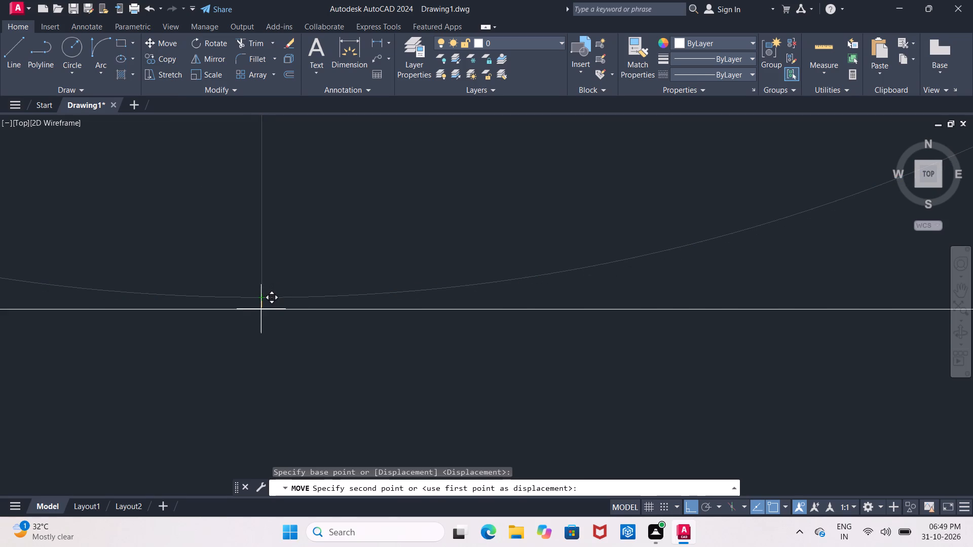
click(261, 309)
Move the lamp symbol horizontally to the right until its left edge meets the left wall's inner face.
scroll(261, 307, down, 6)
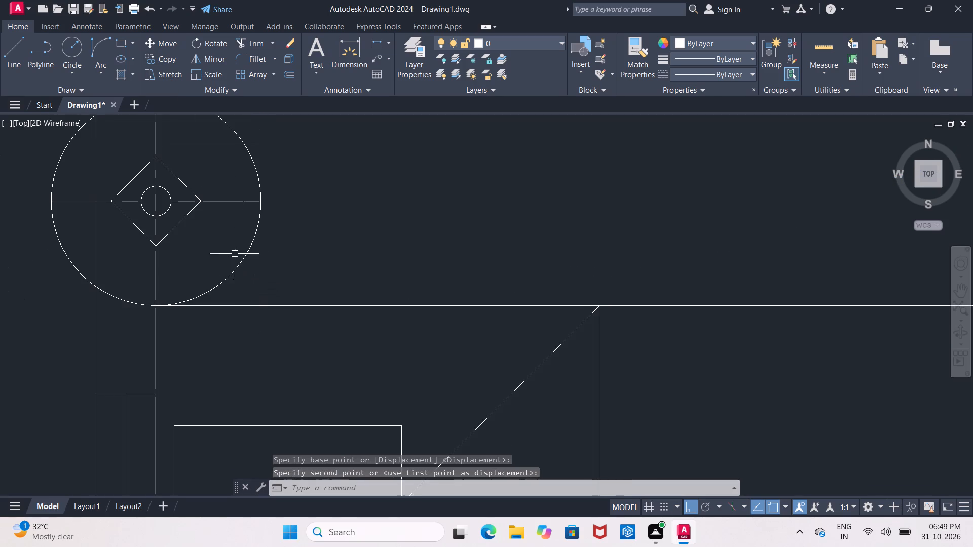
click(238, 259)
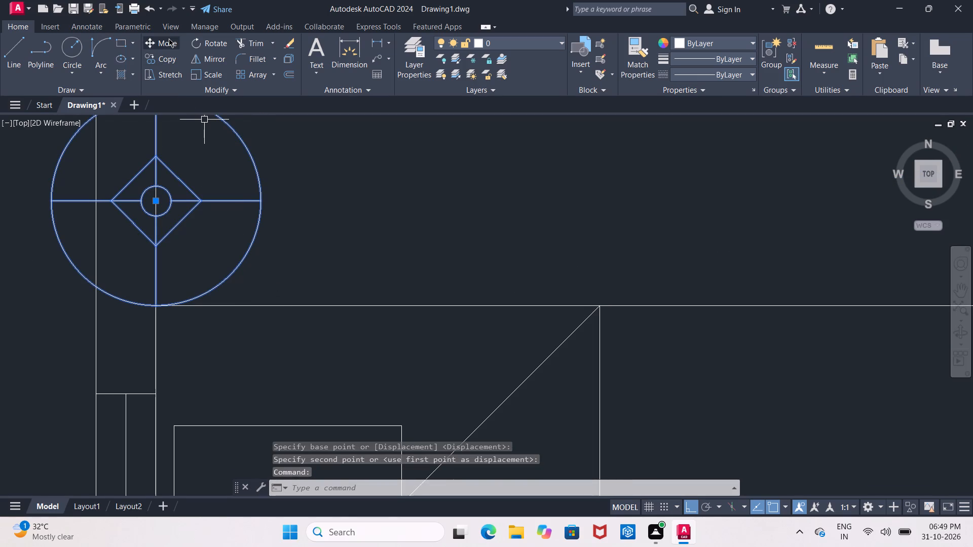
click(169, 38)
click(464, 193)
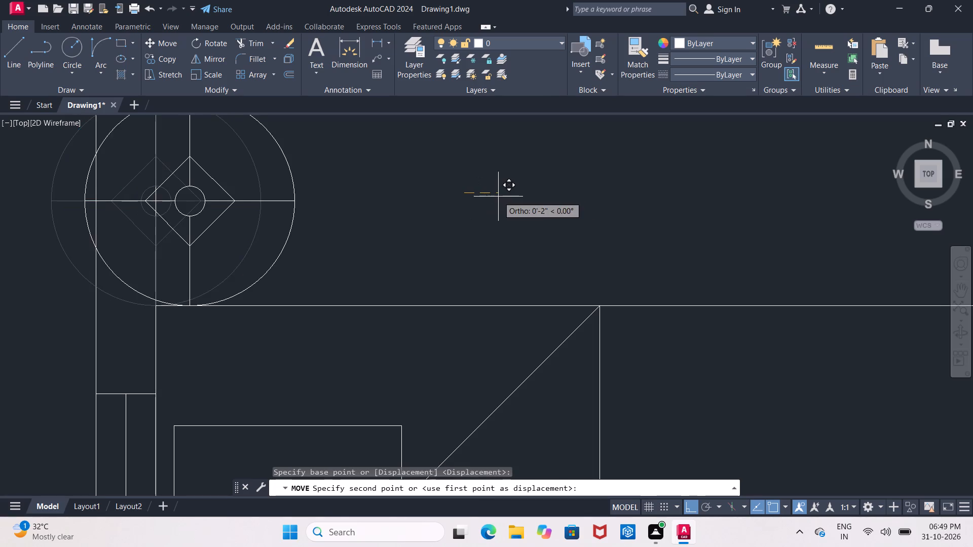
click(570, 212)
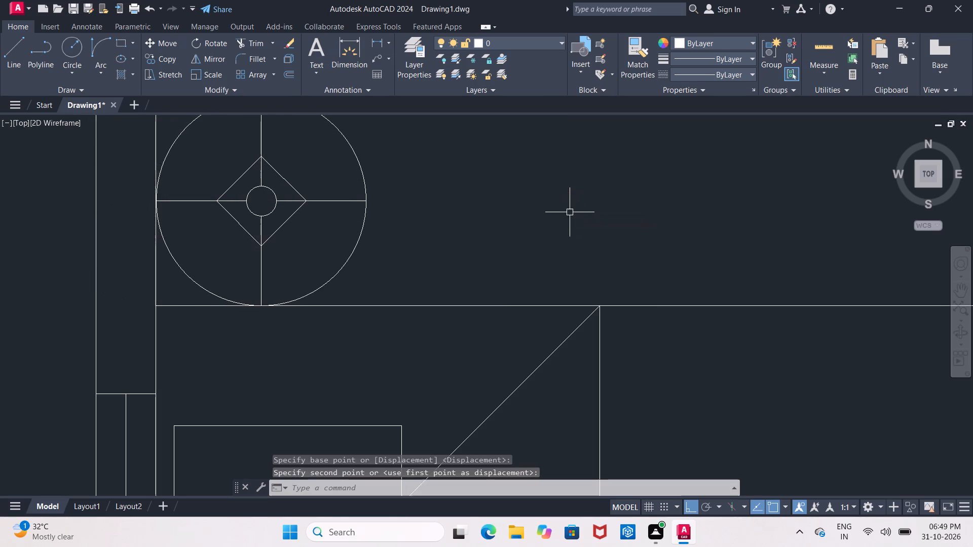
Copy the lamp symbol by its left quadrant about 6'-2" straight down to sit against the bed's lower edge.
click(362, 222)
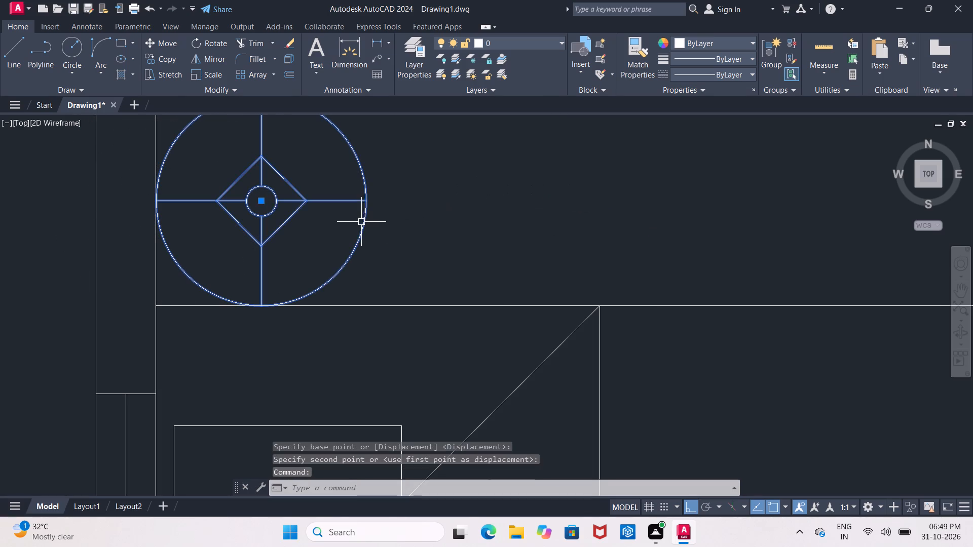
click(158, 64)
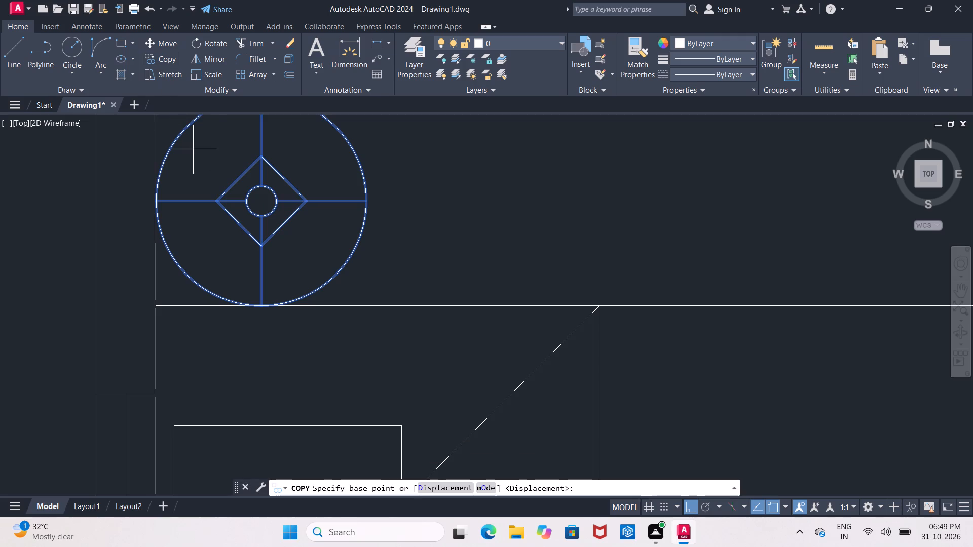
scroll(231, 218, down, 5)
scroll(229, 219, up, 2)
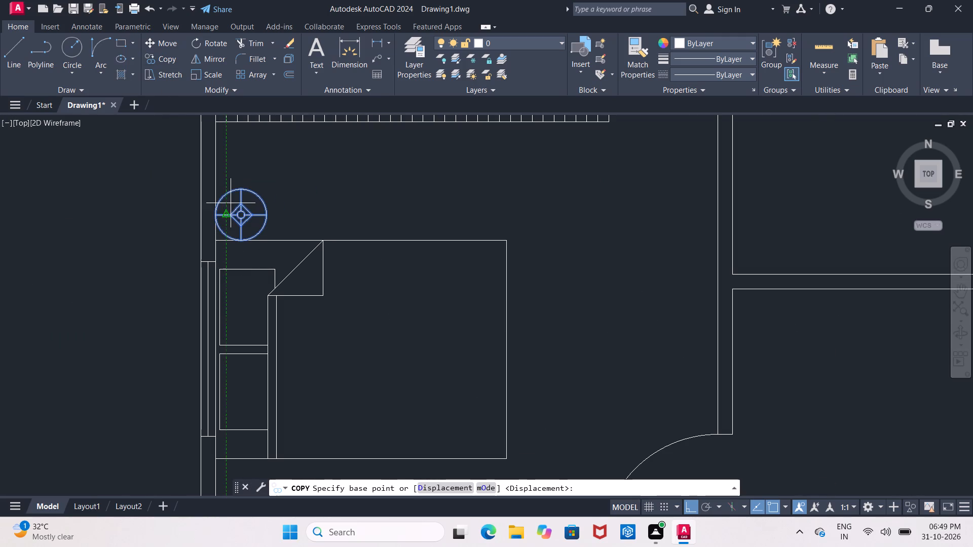
click(217, 214)
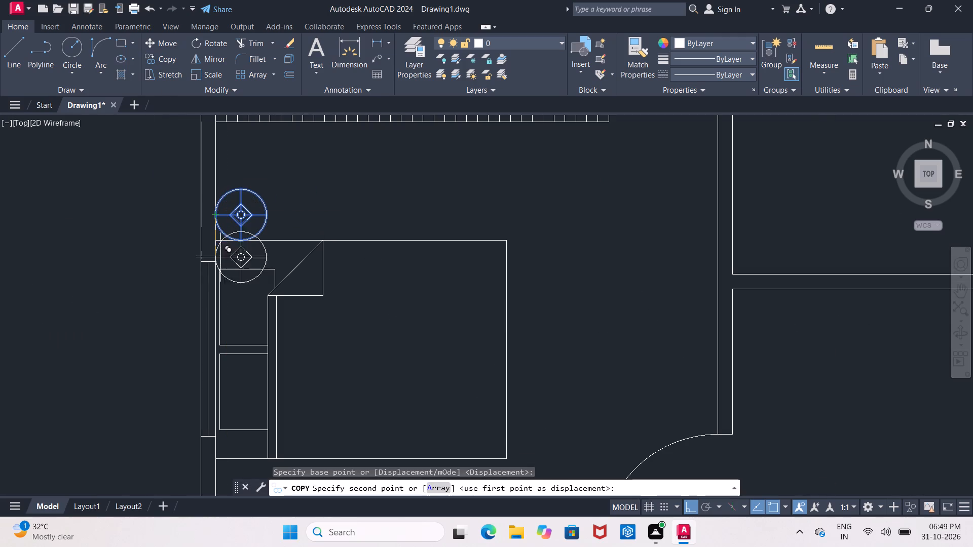
middle_drag(247, 374, 251, 233)
scroll(239, 291, up, 2)
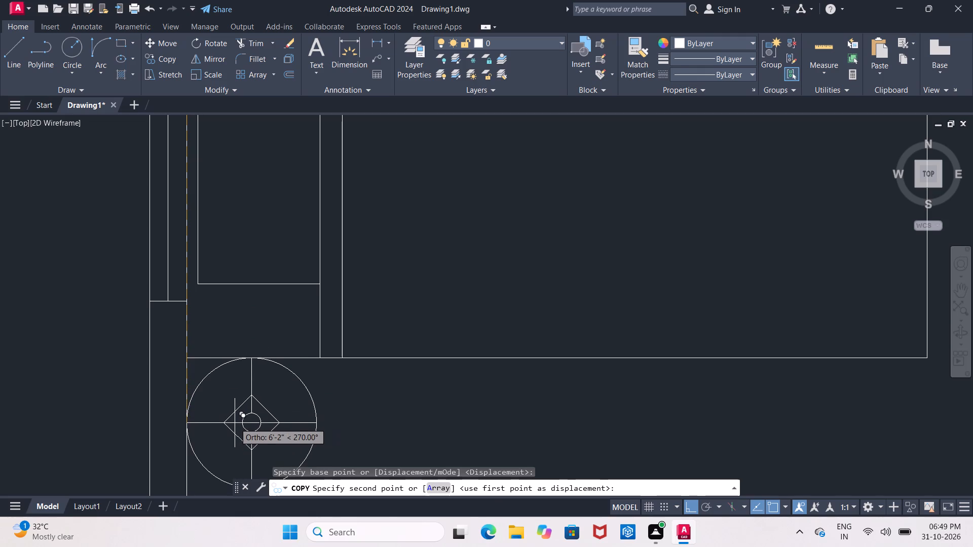
click(235, 423)
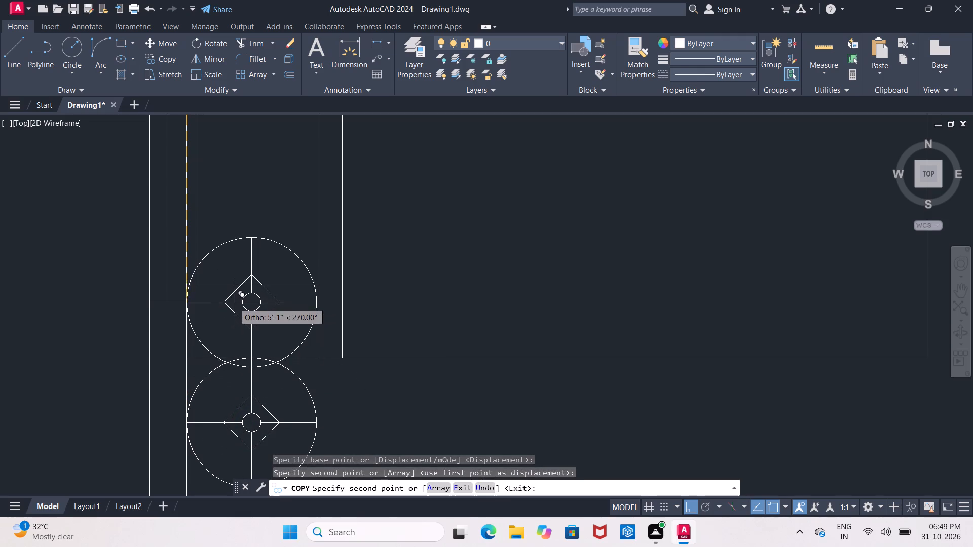
key(Escape)
Offset the inner face of the top-left bedroom's right wall 9" into the room.
scroll(234, 299, down, 2)
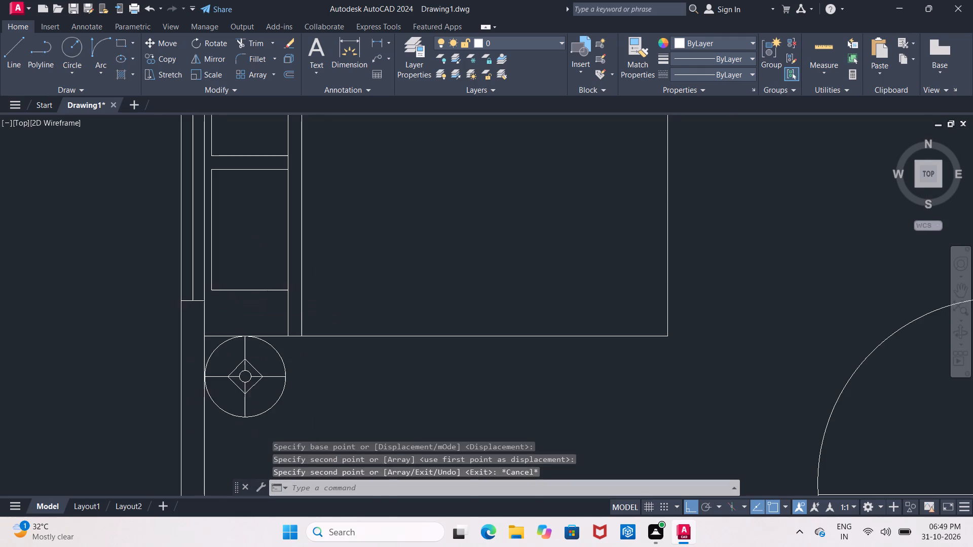
scroll(234, 299, down, 1)
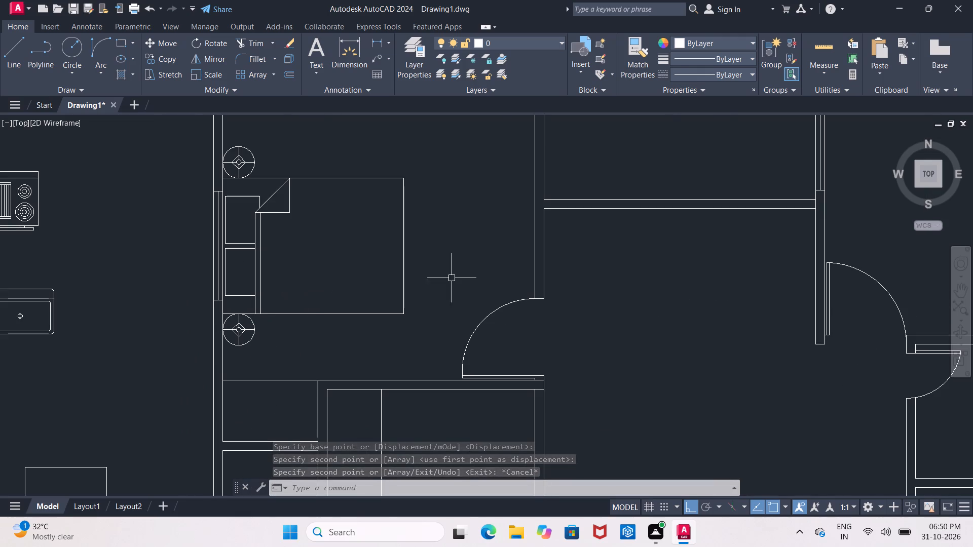
middle_drag(548, 230, 347, 298)
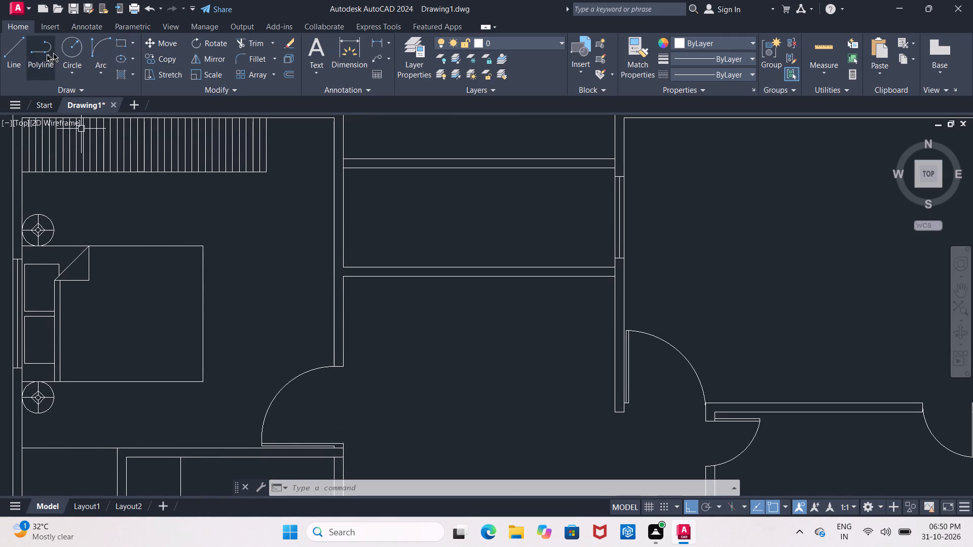
scroll(314, 294, up, 1)
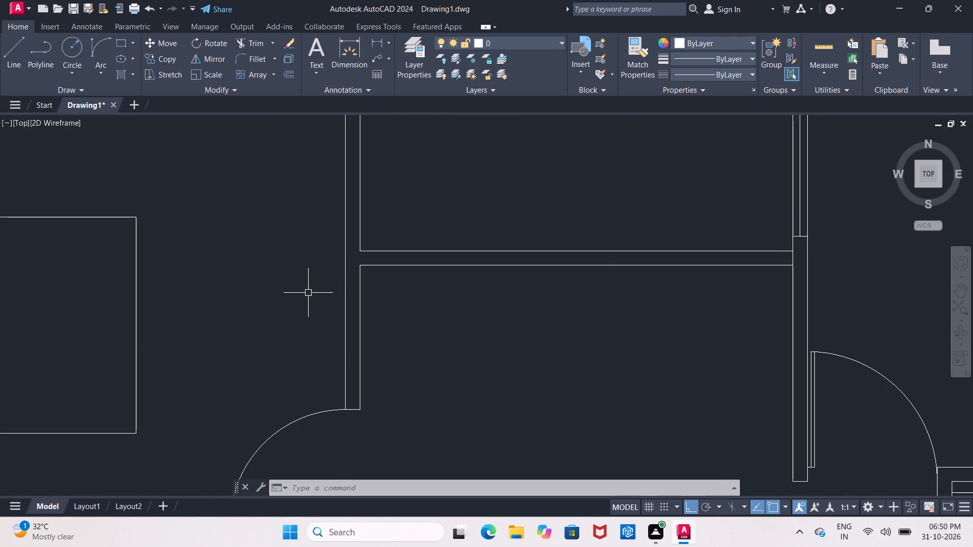
key(Escape)
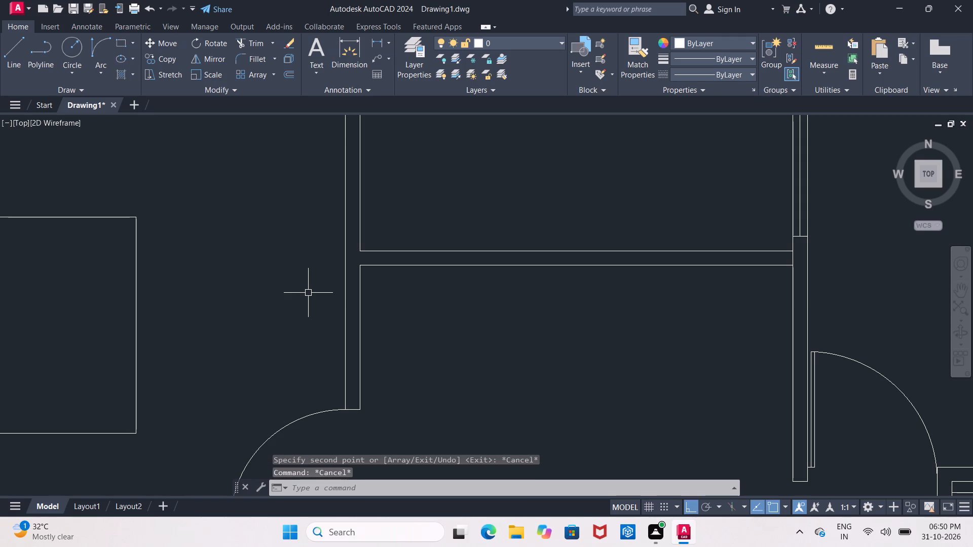
key(o)
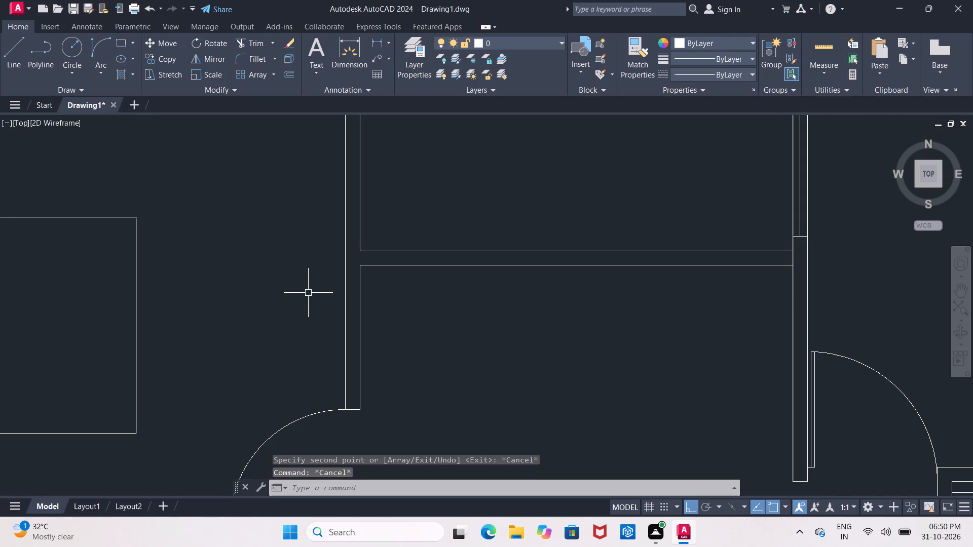
key(Return)
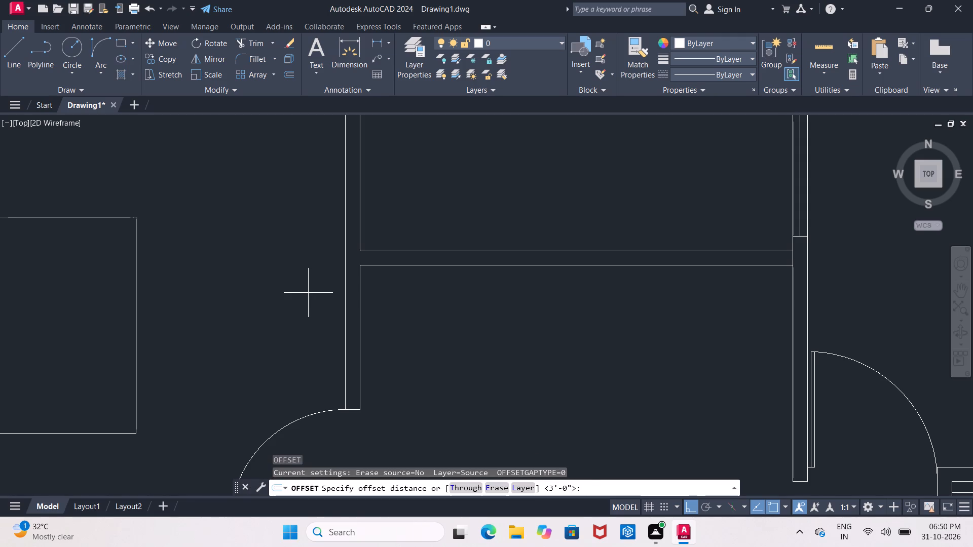
text(9")
key(Return)
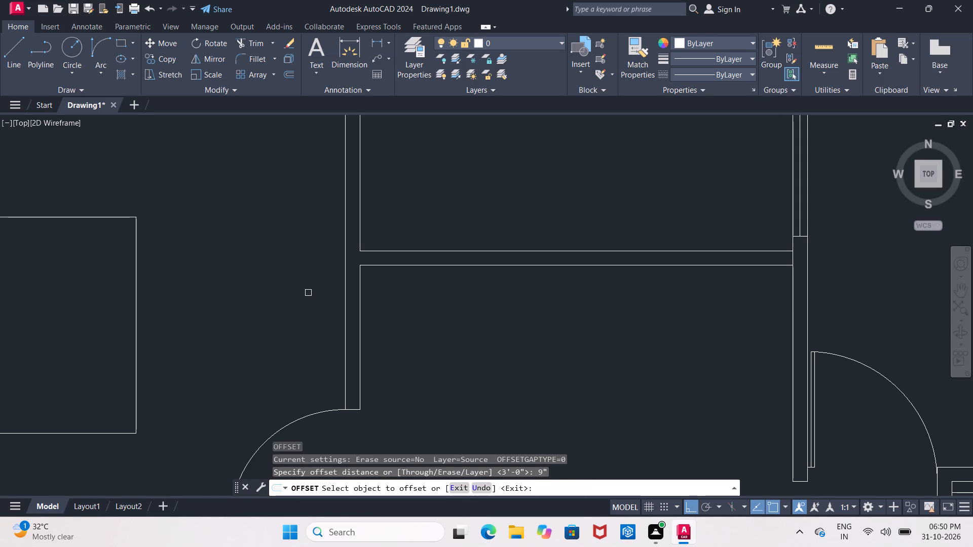
click(342, 321)
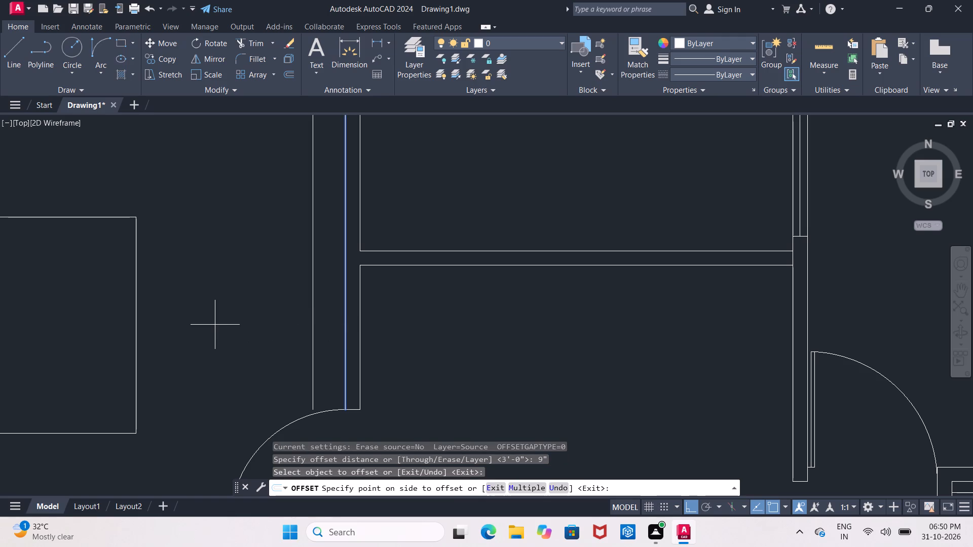
click(215, 325)
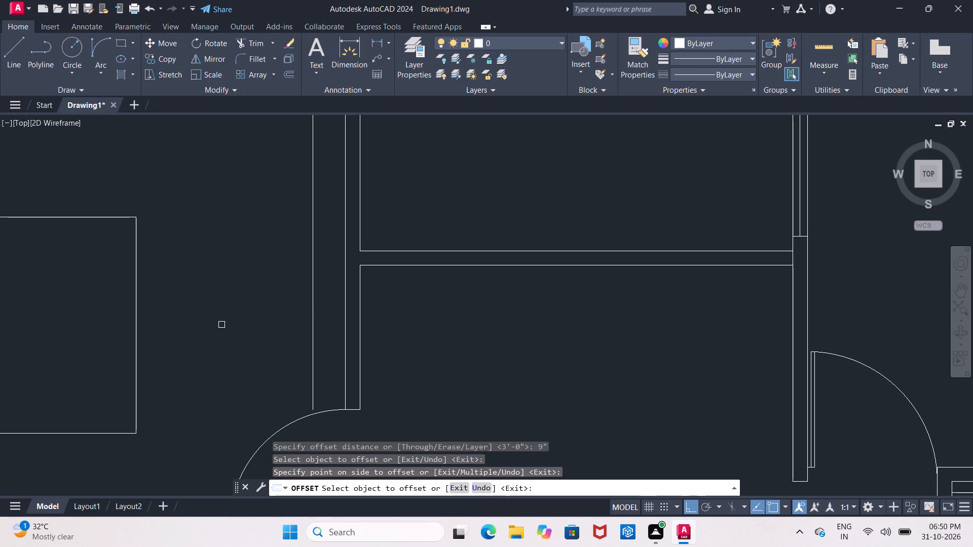
key(Return)
Offset the line 9" from the bedroom's right wall by 2" back toward that wall.
key(Return)
text(2")
key(Return)
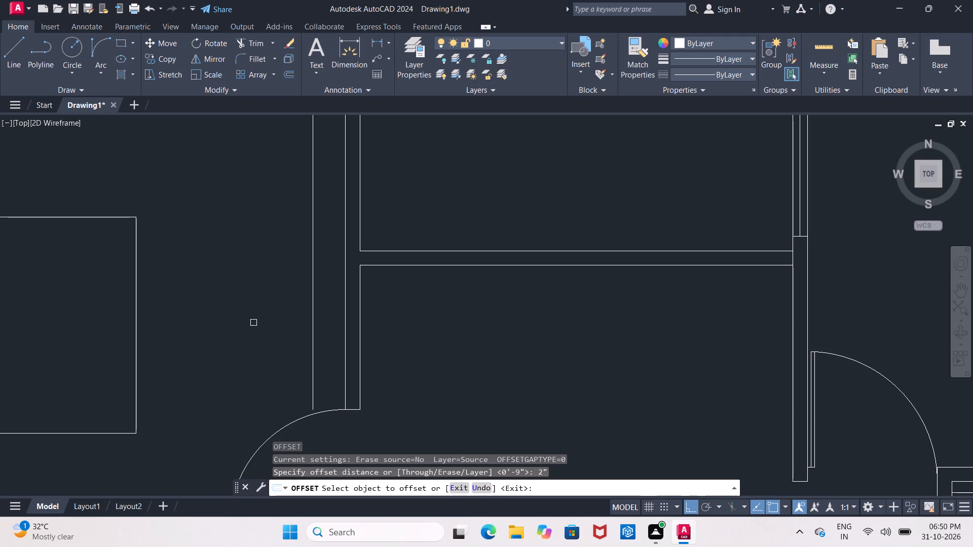
click(315, 298)
click(351, 292)
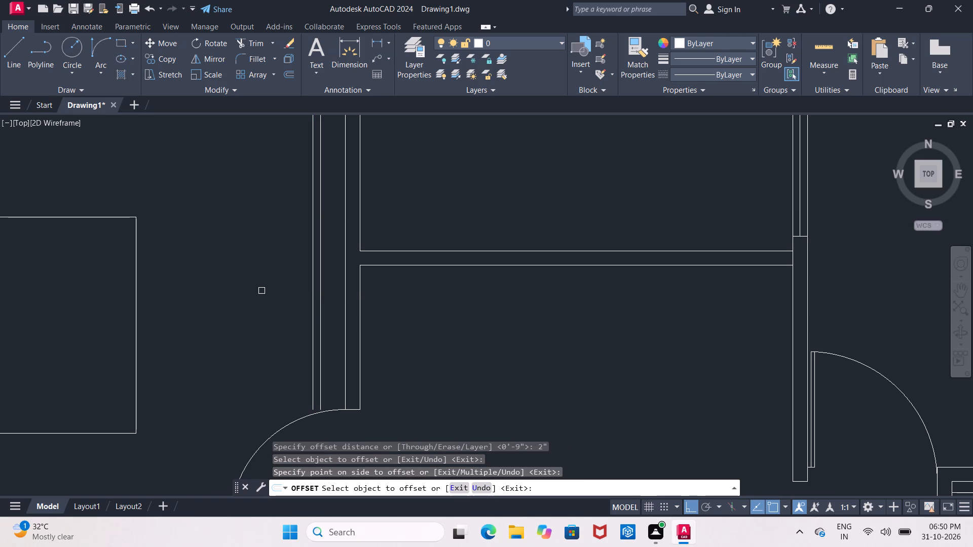
key(Return)
Offset the 2" offset line beside the top-left bedroom's right wall by 4" toward that wall.
key(Return)
text(4")
key(Return)
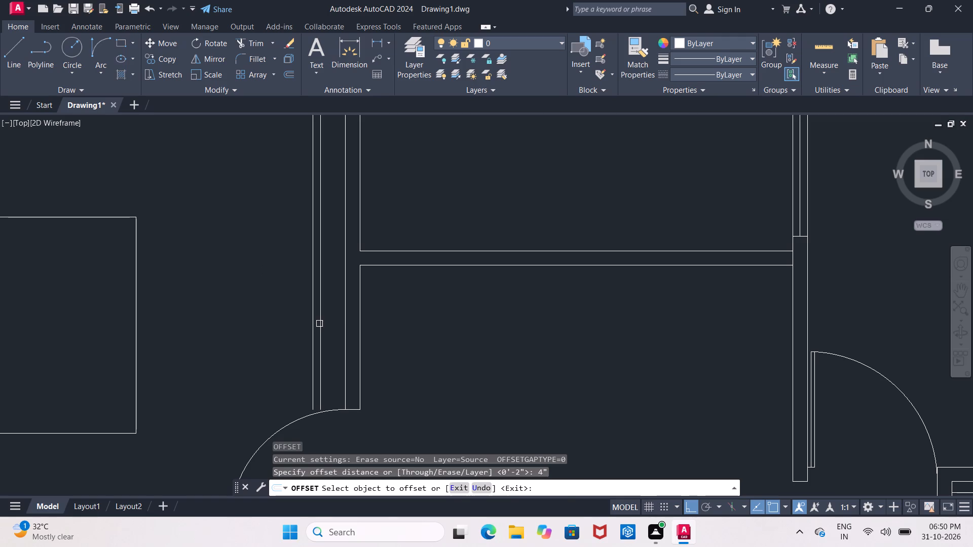
click(319, 324)
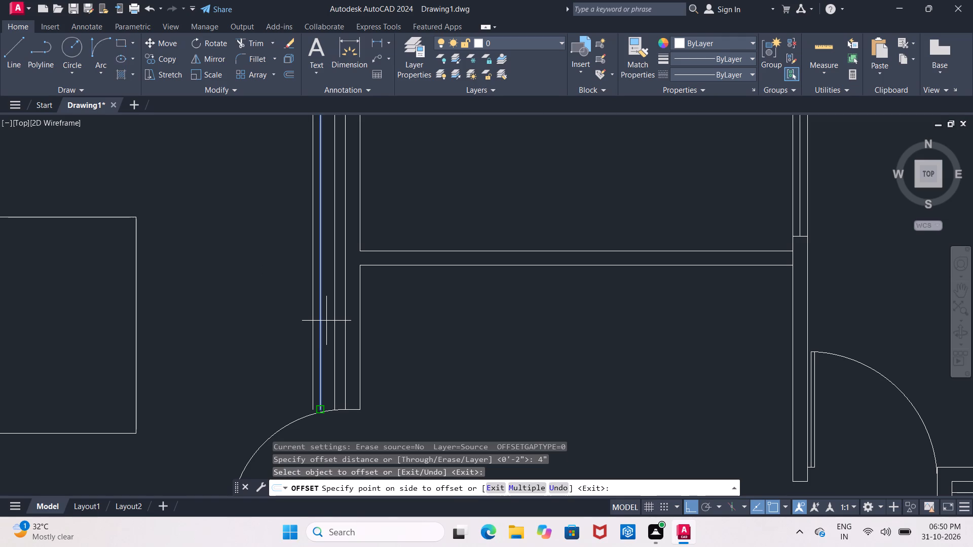
click(326, 321)
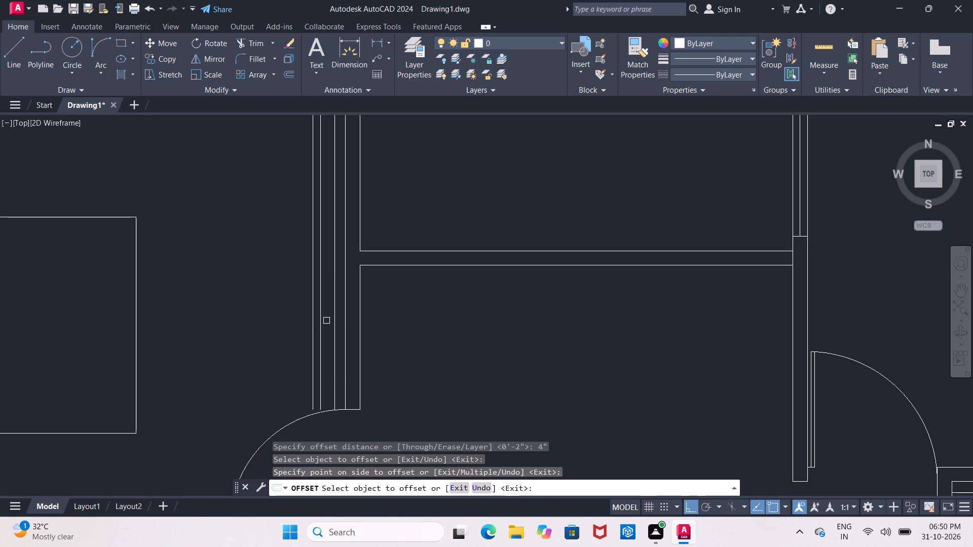
key(Escape)
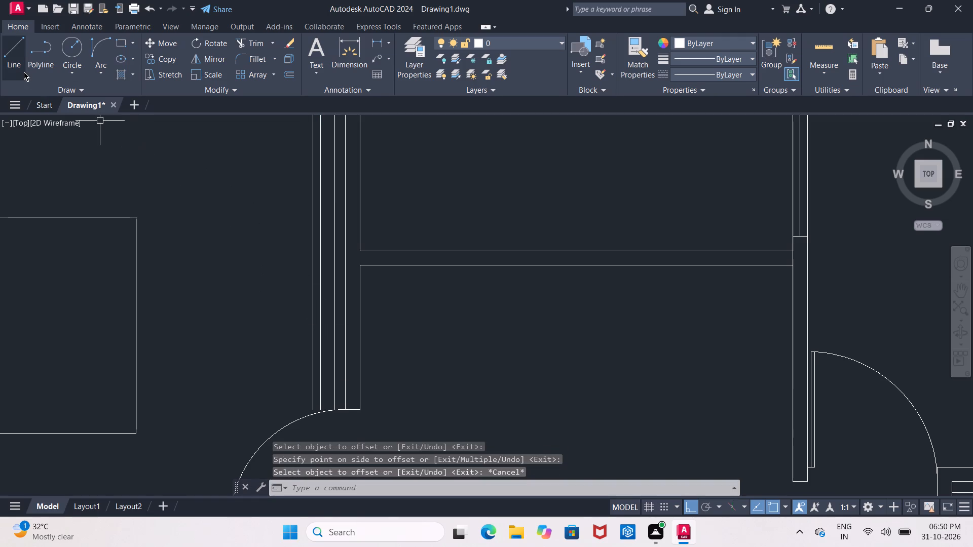
Draw a horizontal line crossing the parallel fixture lines and the bedroom's right wall, above the door.
click(17, 64)
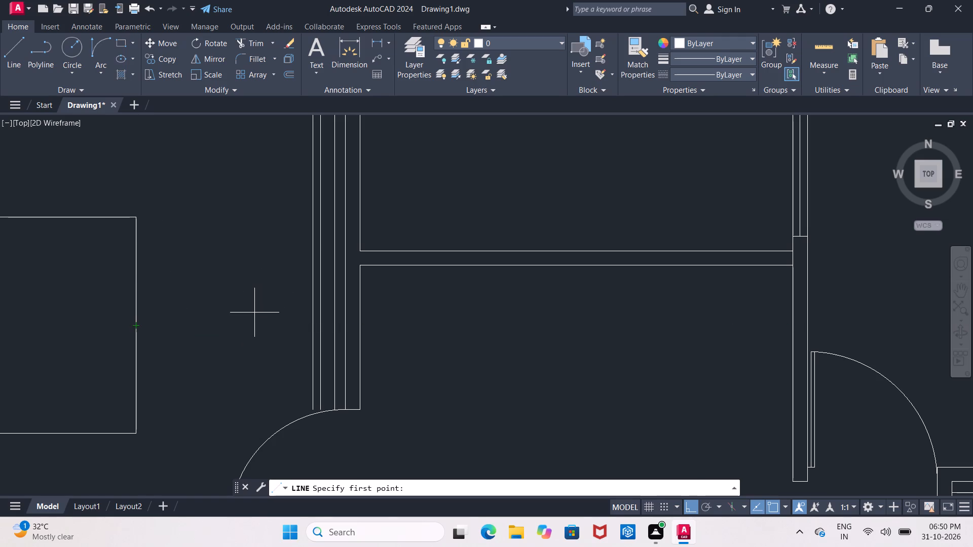
scroll(254, 312, down, 1)
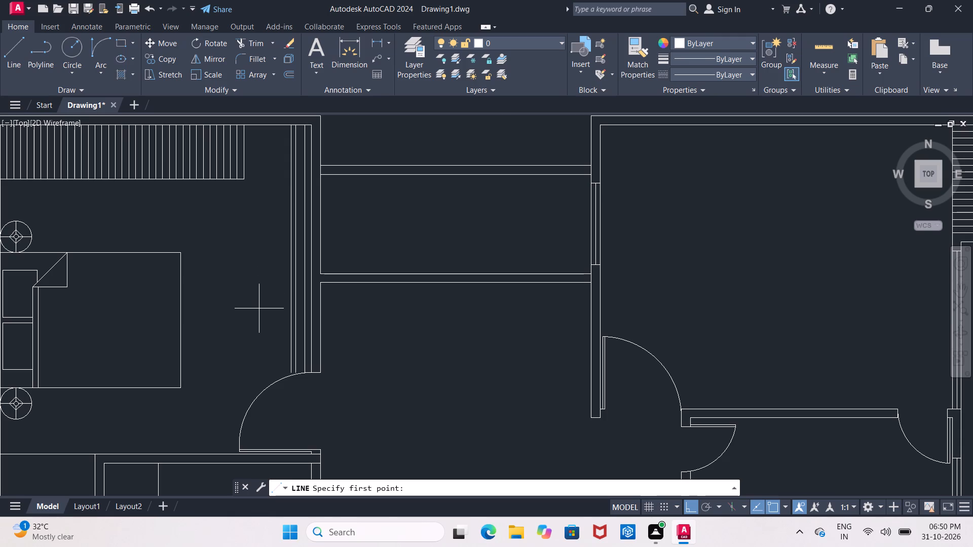
click(259, 306)
scroll(323, 309, up, 2)
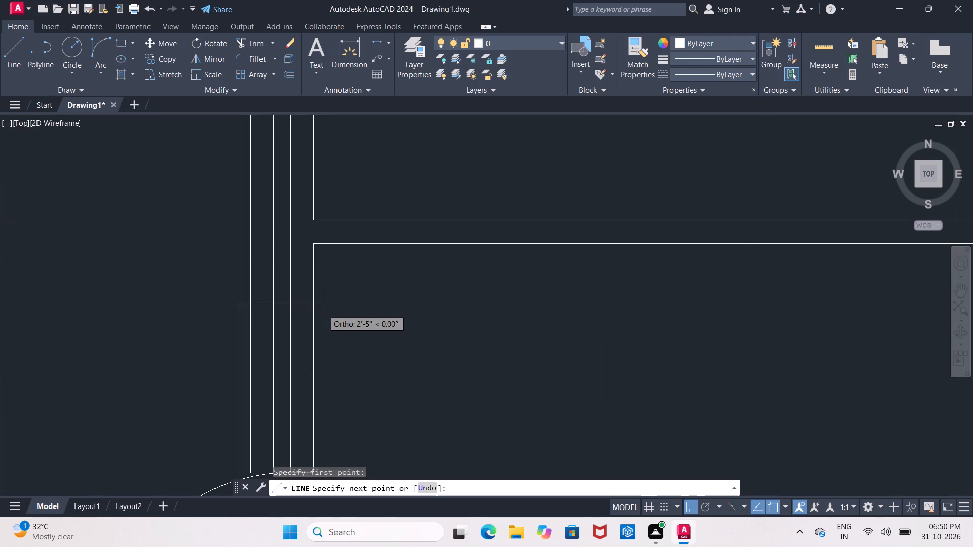
click(340, 307)
key(Escape)
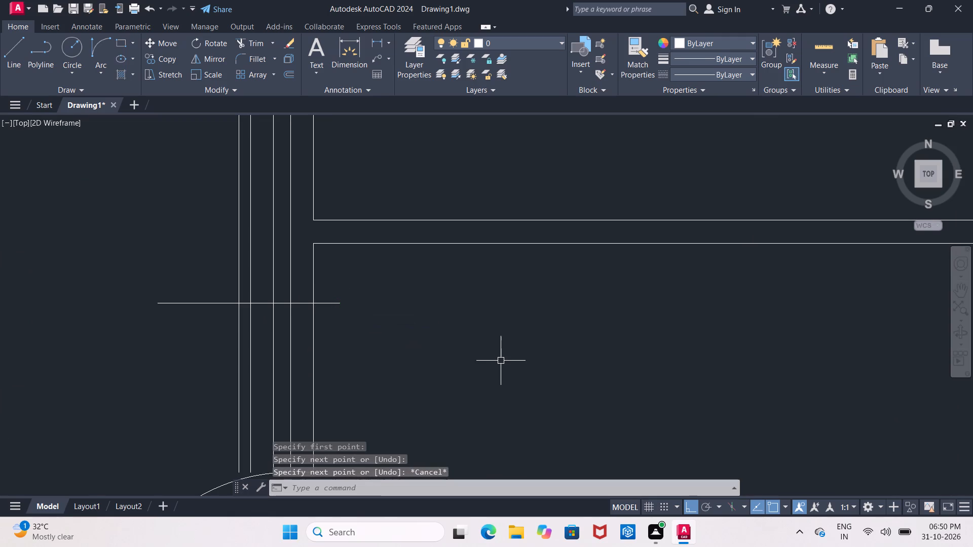
Trim the horizontal line's ends so it spans only from the outermost fixture line to the wall's inner face.
key(t)
key(r)
key(space)
key(space)
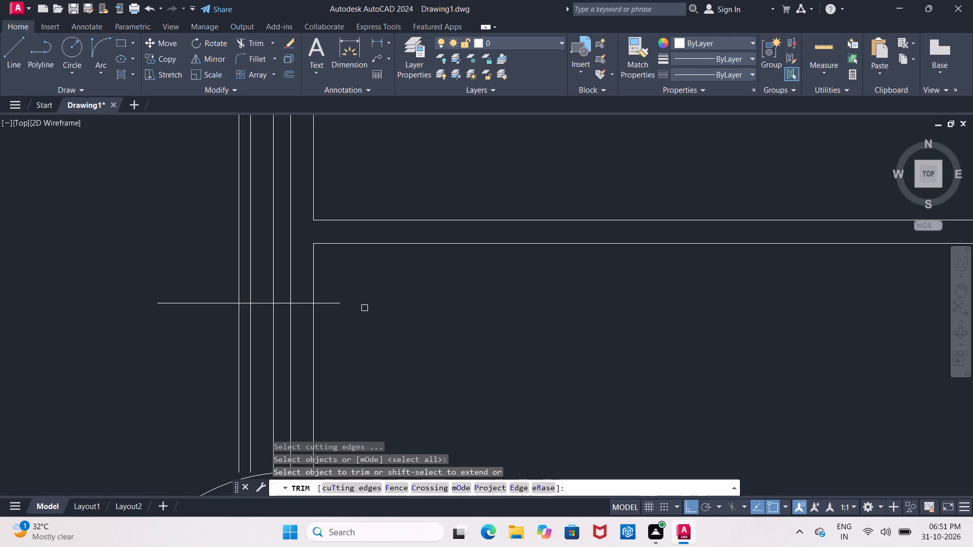
click(334, 303)
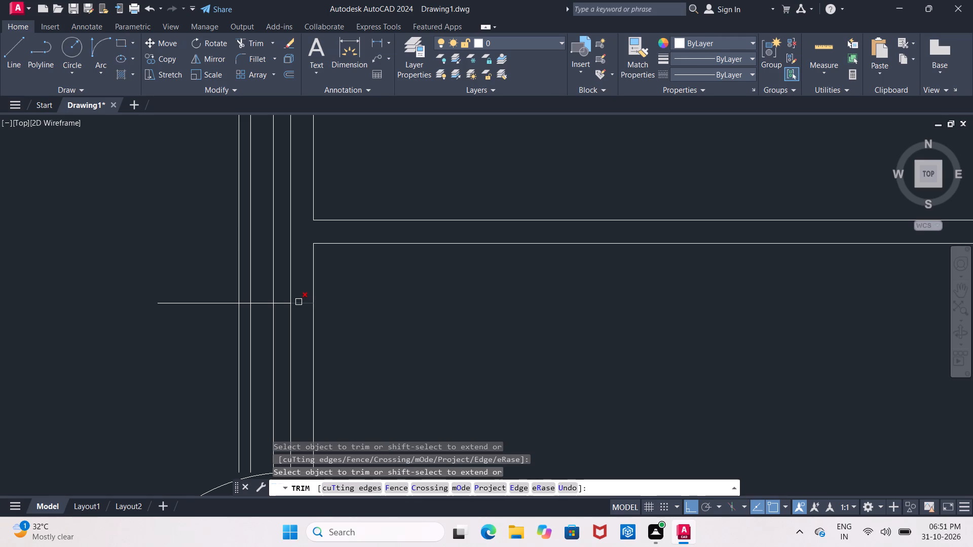
click(298, 302)
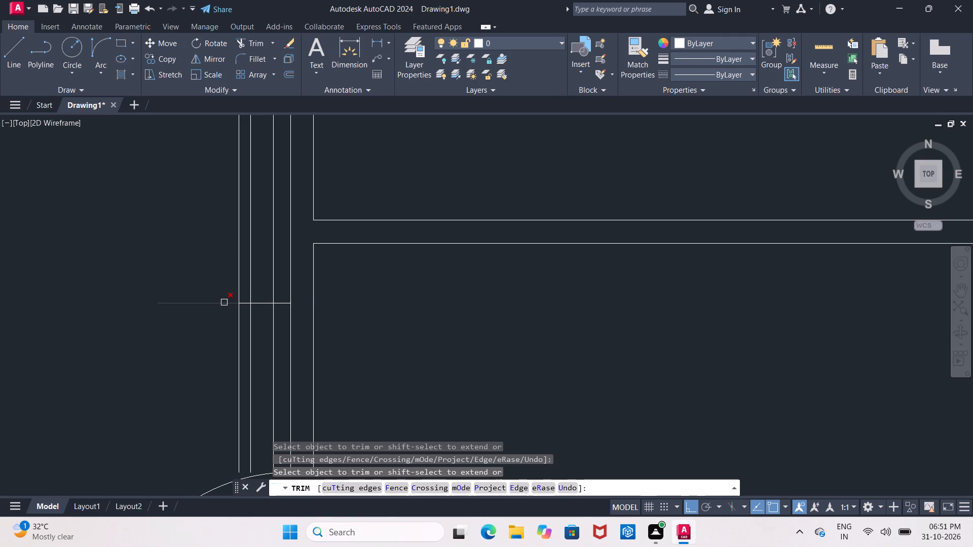
click(224, 302)
scroll(234, 303, up, 2)
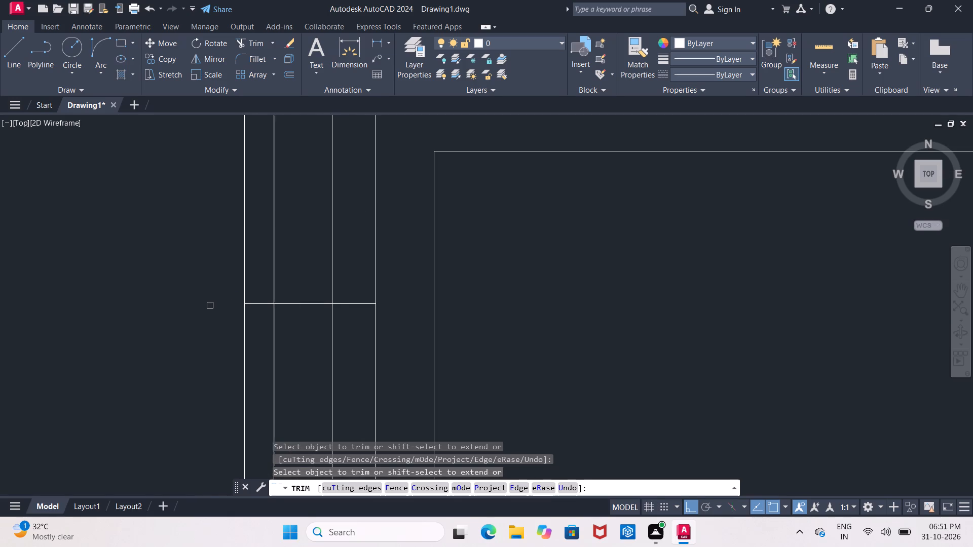
key(Escape)
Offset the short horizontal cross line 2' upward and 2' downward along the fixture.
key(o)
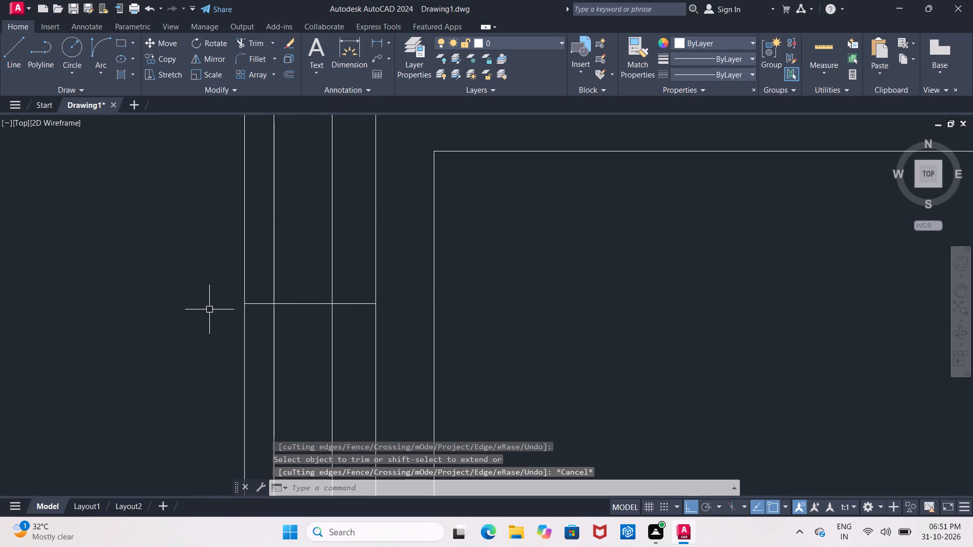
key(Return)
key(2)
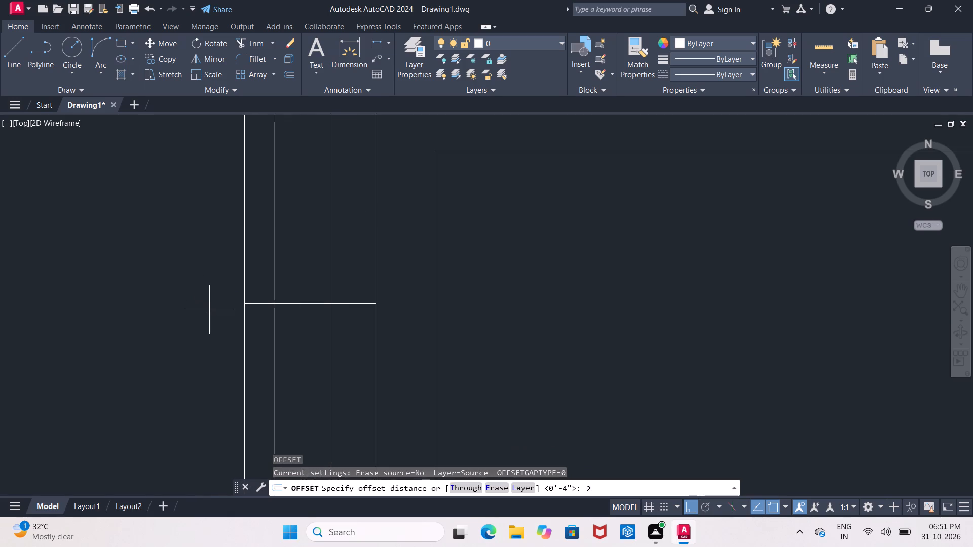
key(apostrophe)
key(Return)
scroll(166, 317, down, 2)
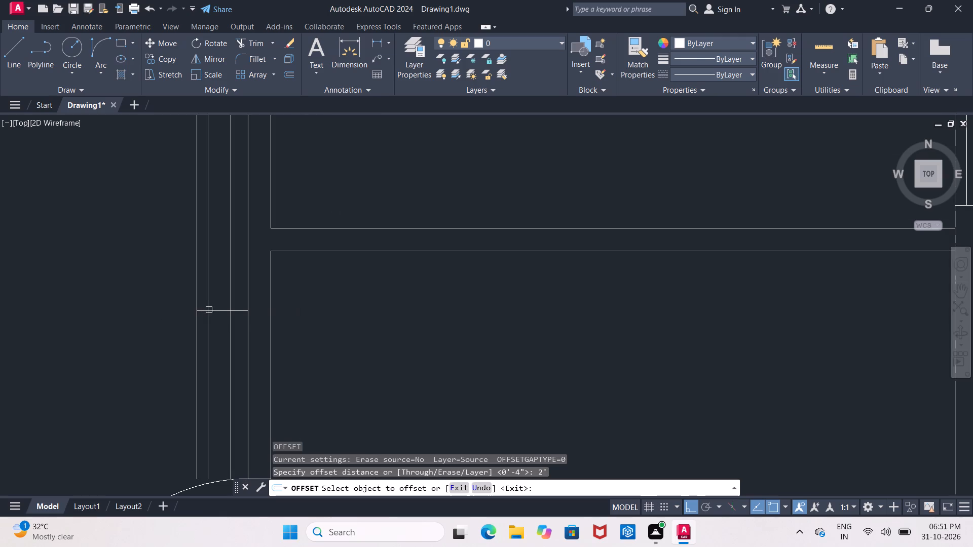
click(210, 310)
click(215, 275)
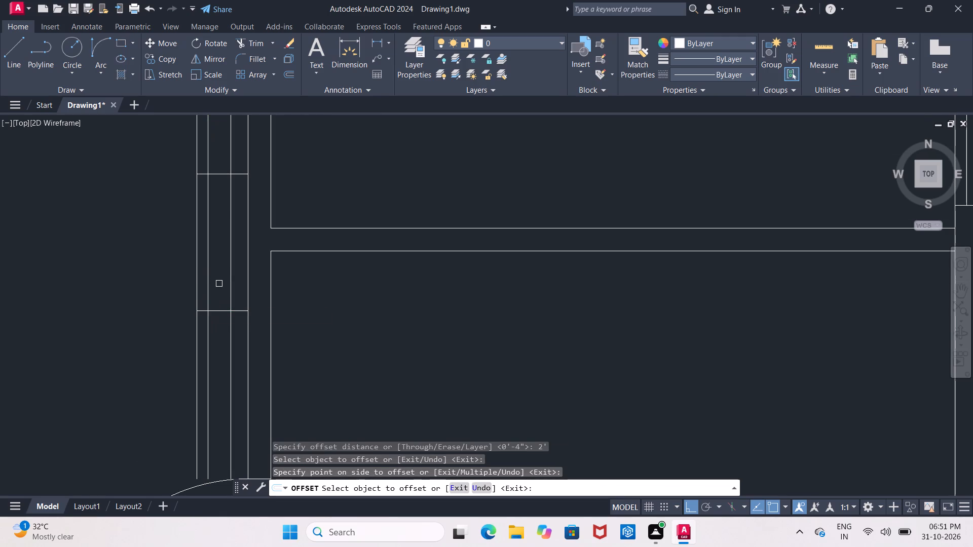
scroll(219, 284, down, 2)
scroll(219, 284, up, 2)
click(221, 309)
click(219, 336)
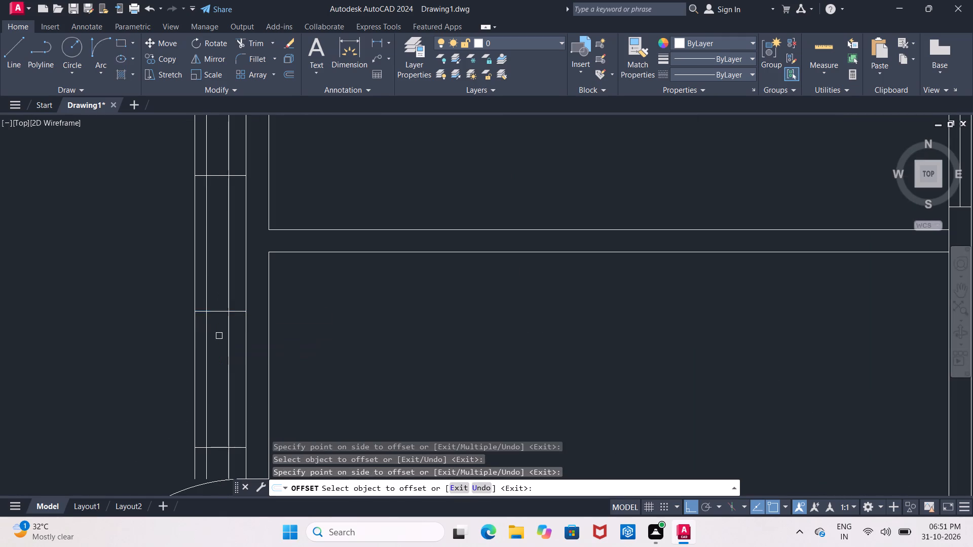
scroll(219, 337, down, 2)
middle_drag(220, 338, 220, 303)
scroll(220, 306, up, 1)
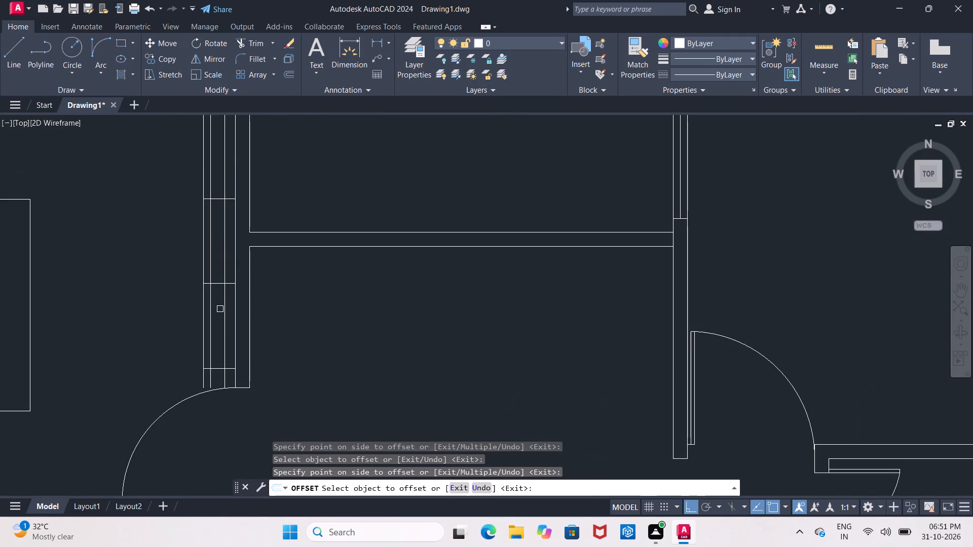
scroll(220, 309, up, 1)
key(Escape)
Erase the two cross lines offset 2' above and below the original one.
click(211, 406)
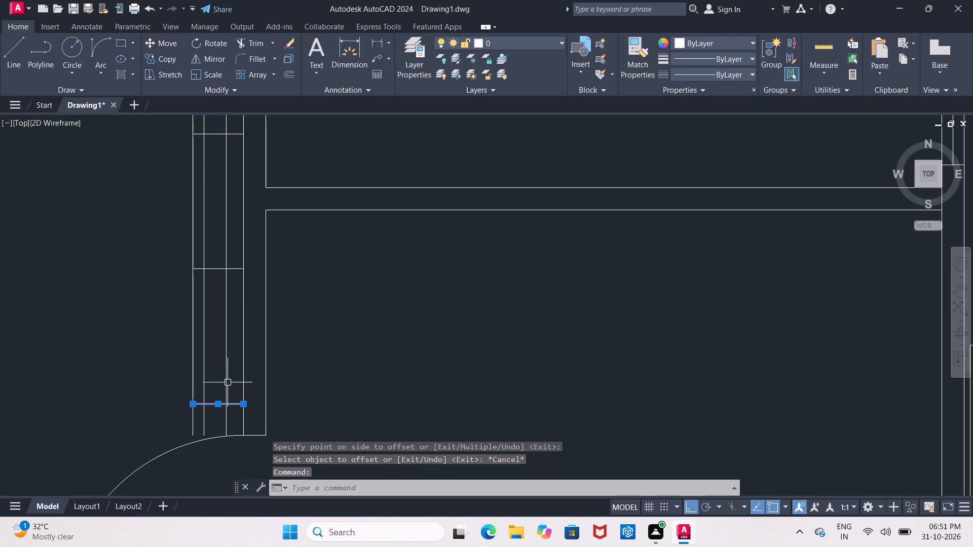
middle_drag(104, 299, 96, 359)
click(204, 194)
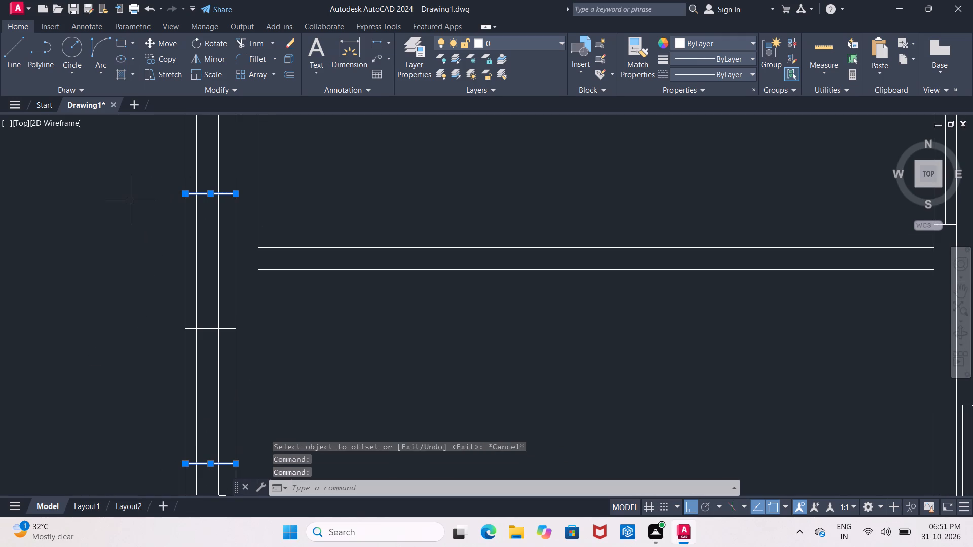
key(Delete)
Offset the remaining cross line 1' upward and 1' downward along the fixture.
key(o)
key(Return)
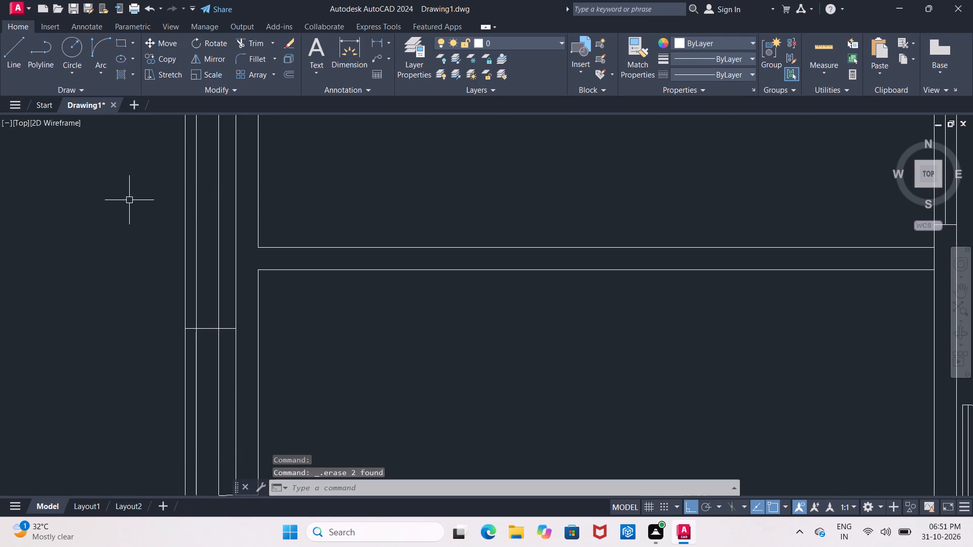
text(1')
key(Return)
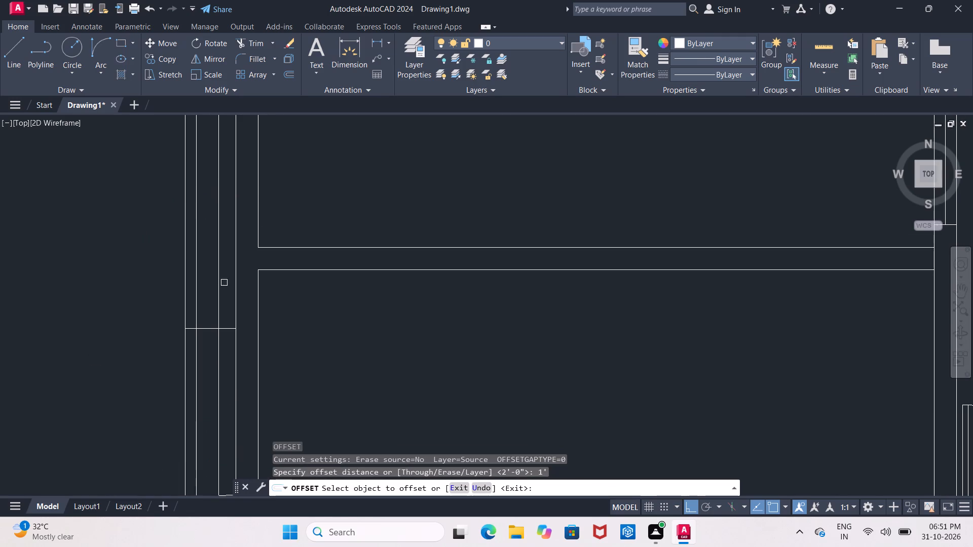
click(212, 328)
click(204, 265)
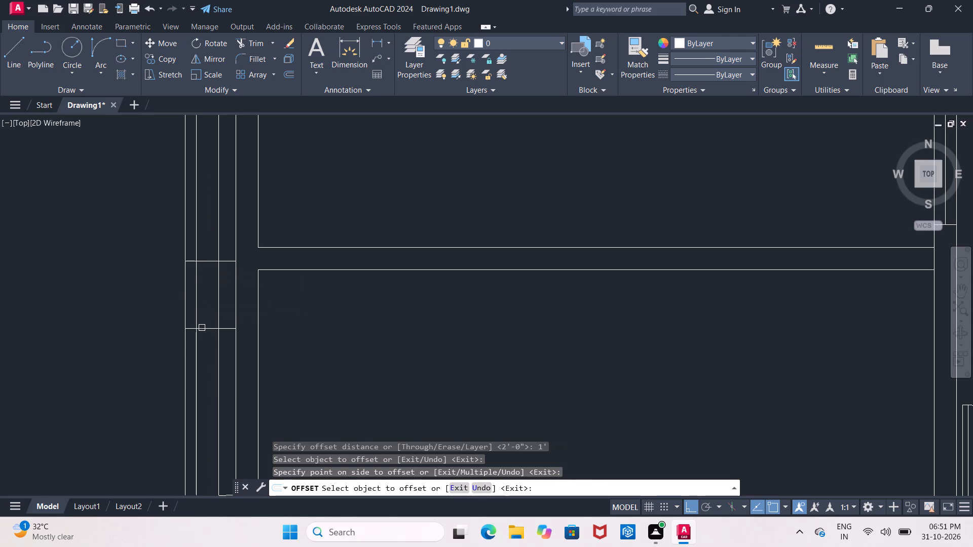
drag(202, 328, 202, 335)
click(206, 353)
key(Escape)
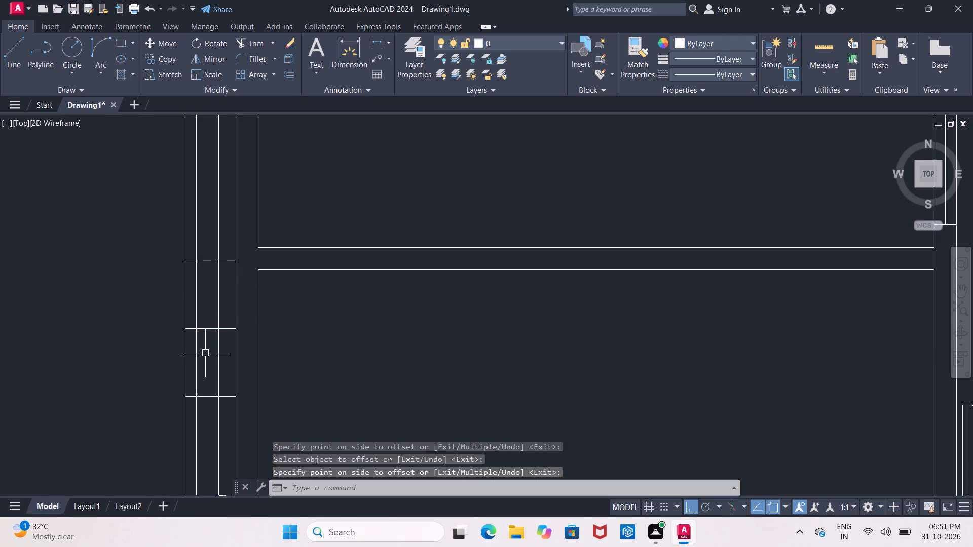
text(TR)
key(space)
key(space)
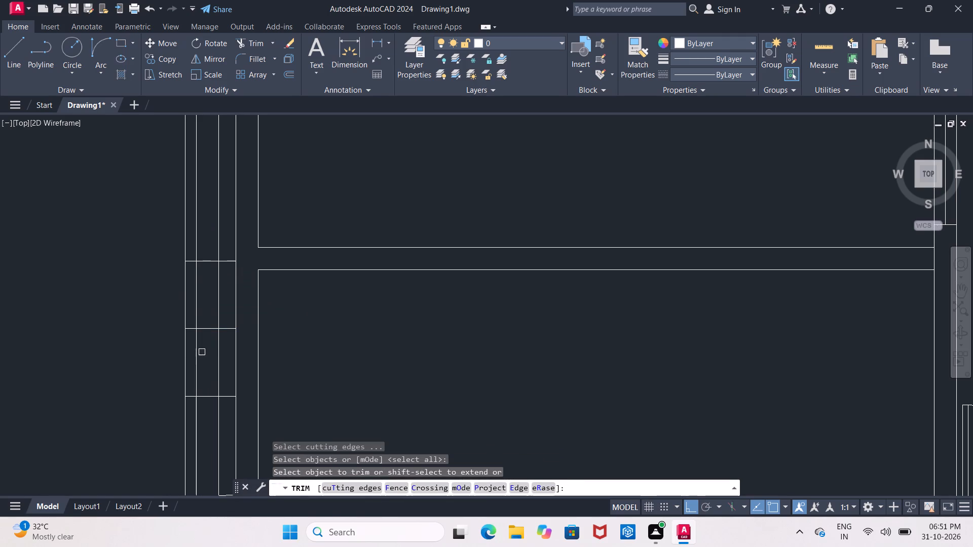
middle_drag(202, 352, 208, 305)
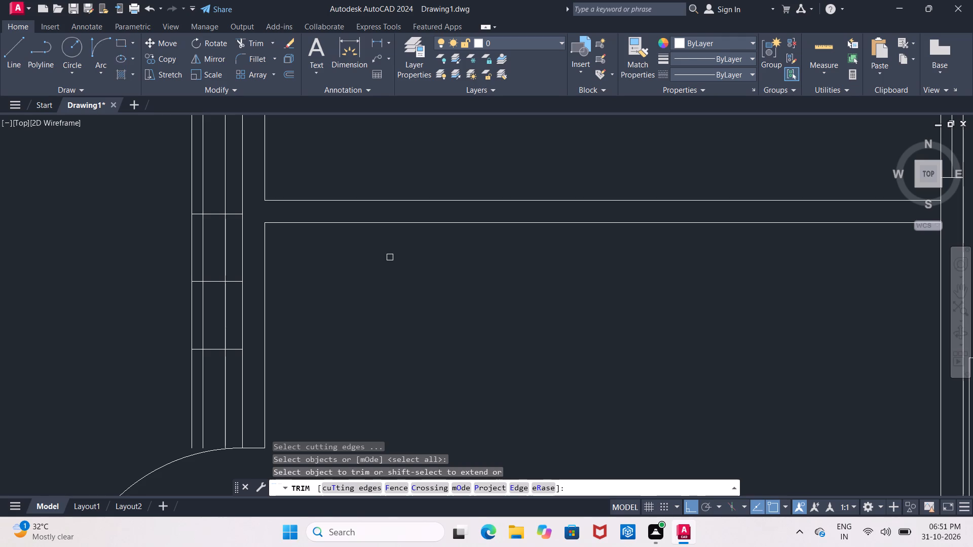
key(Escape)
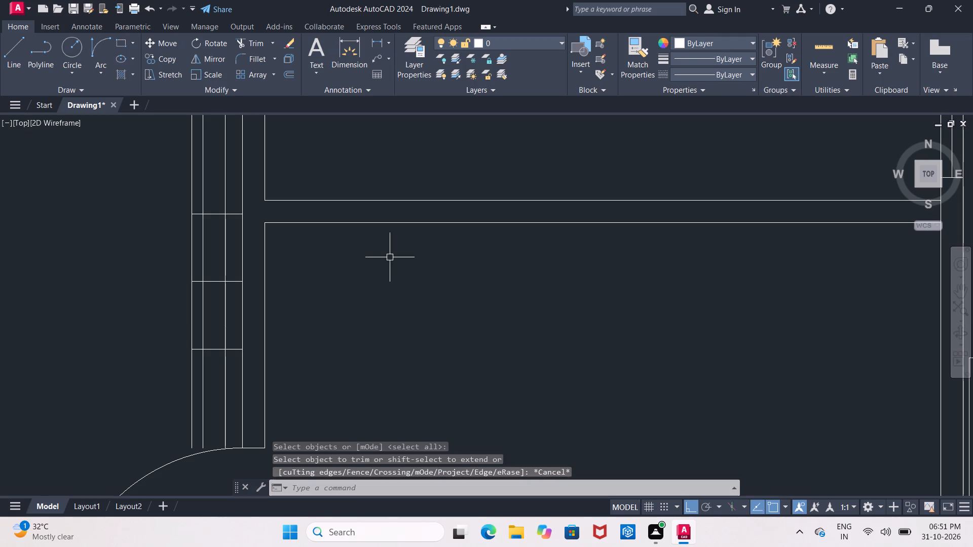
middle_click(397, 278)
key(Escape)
Offset the fixture's top cross line 1' upward and its bottom cross line 1' downward.
key(o)
key(Return)
text(1')
key(Return)
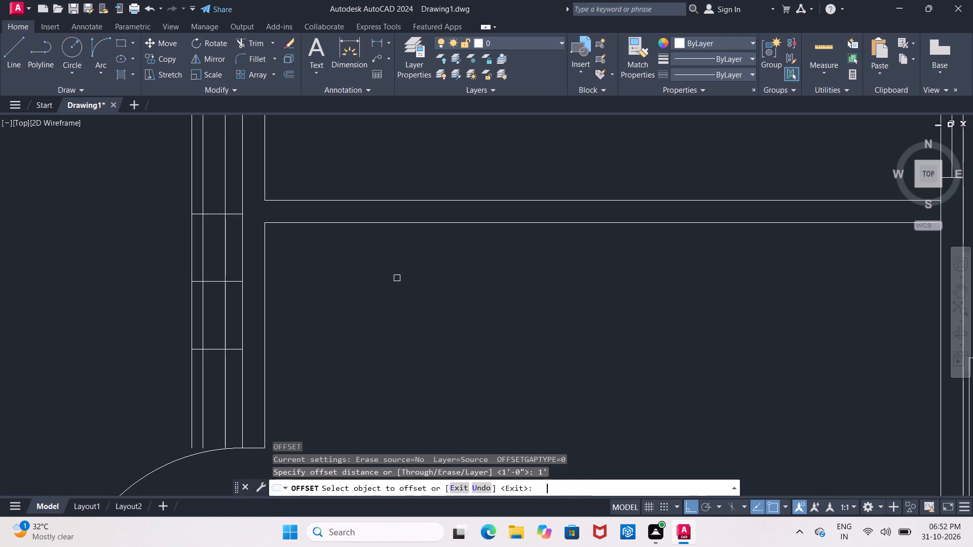
click(211, 212)
click(210, 193)
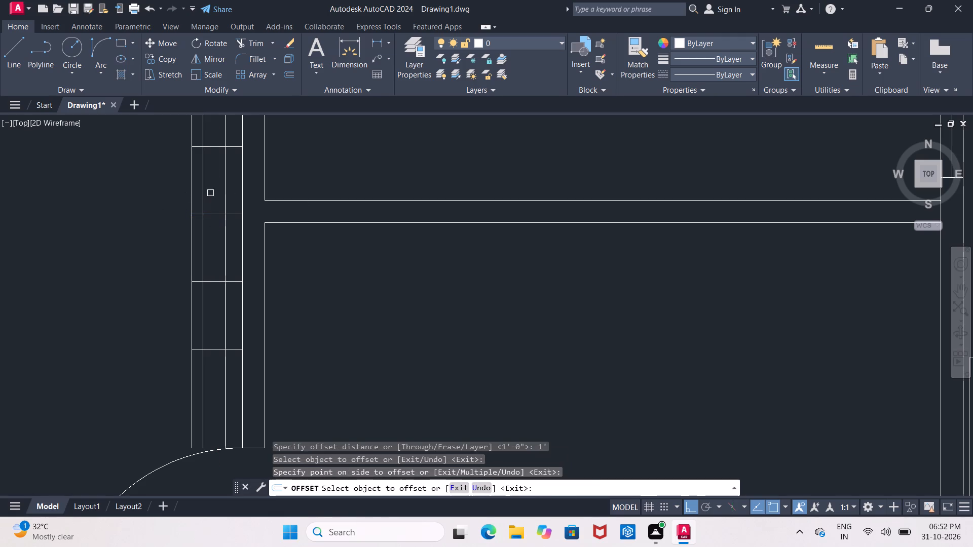
click(214, 349)
click(213, 366)
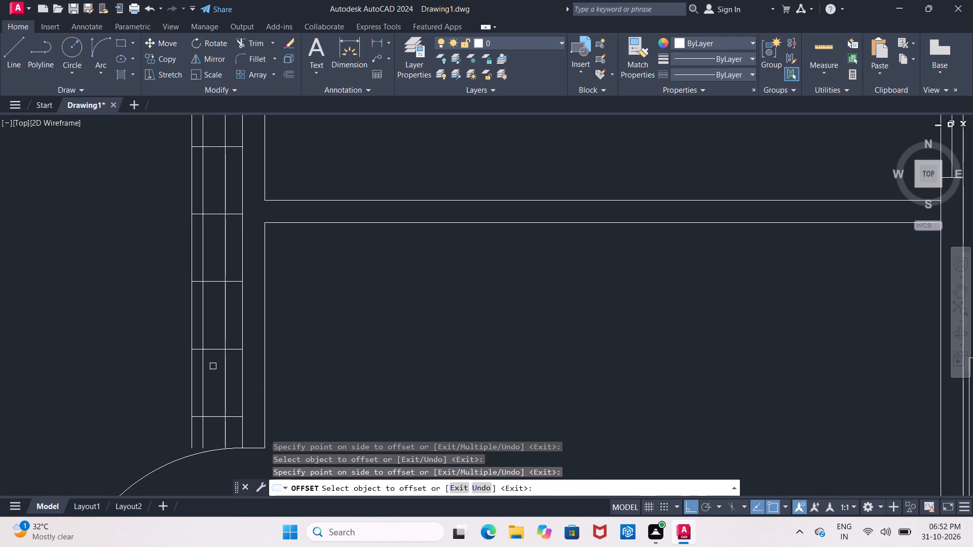
key(Escape)
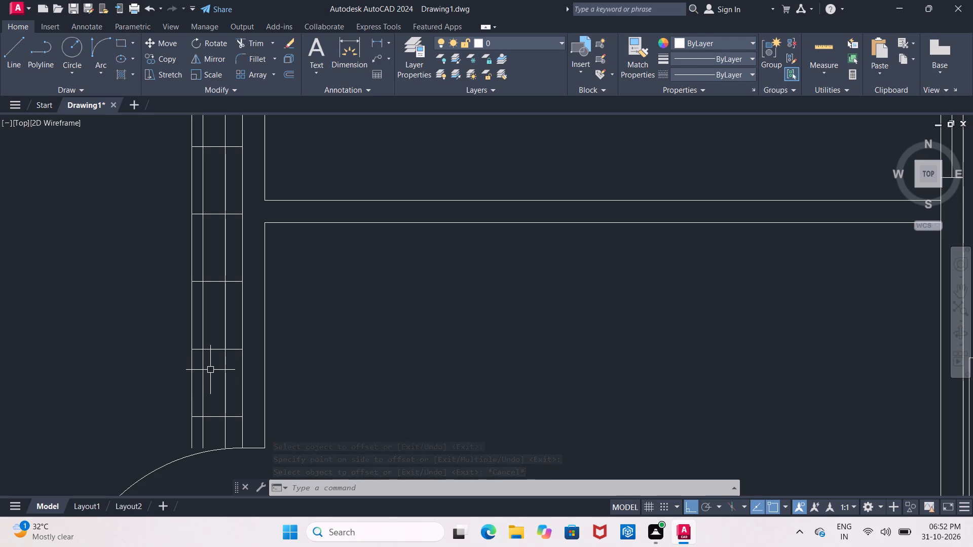
key(Escape)
Trim the three vertical line ends that project below the fixture's bottom cross line.
text(TR)
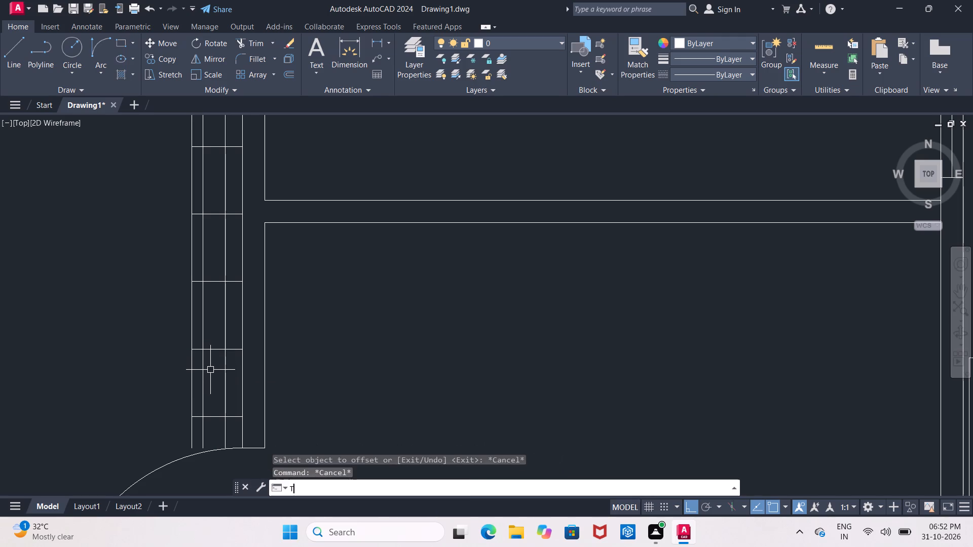
key(space)
key(space)
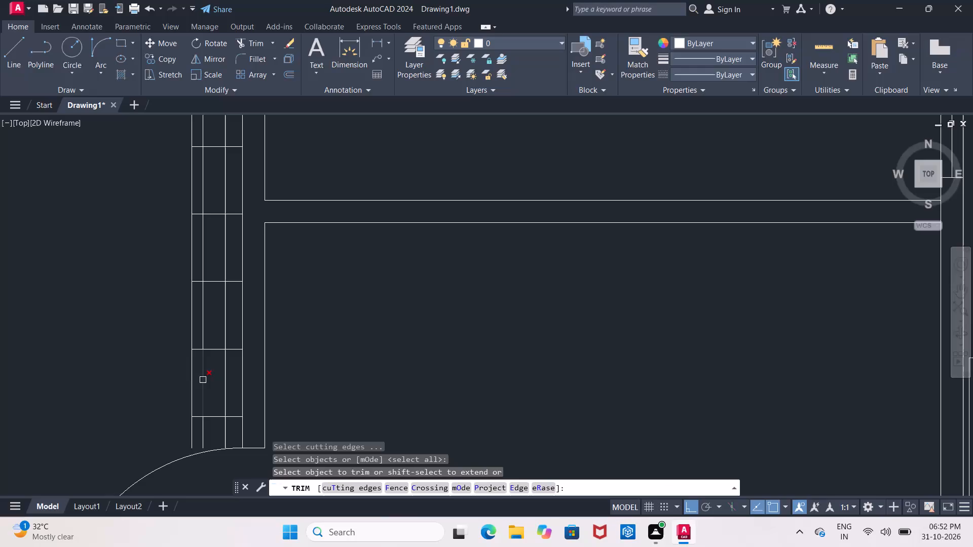
click(194, 432)
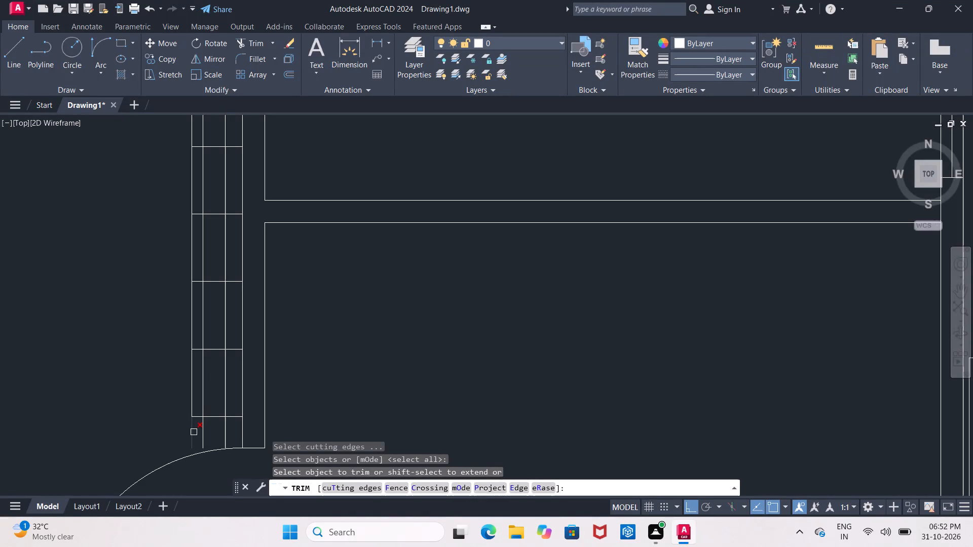
click(203, 433)
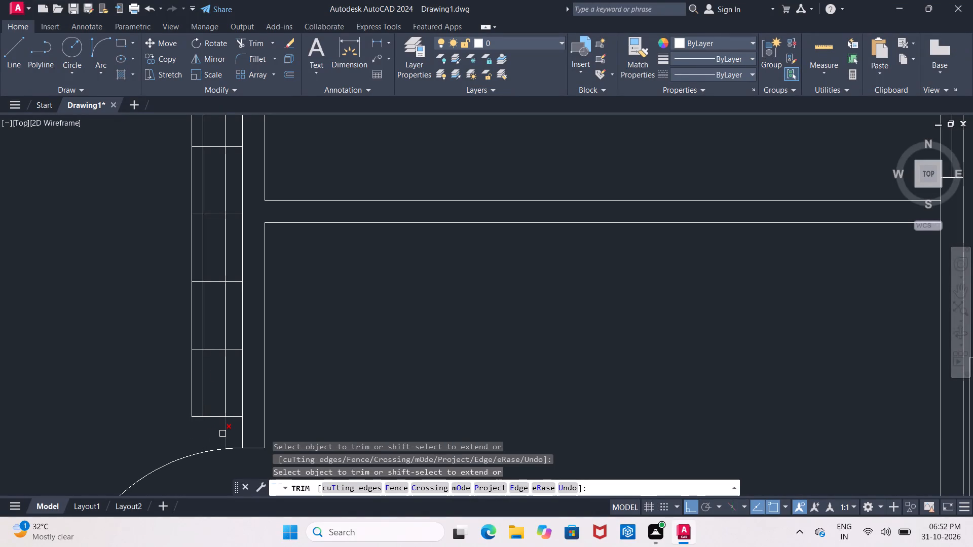
click(223, 434)
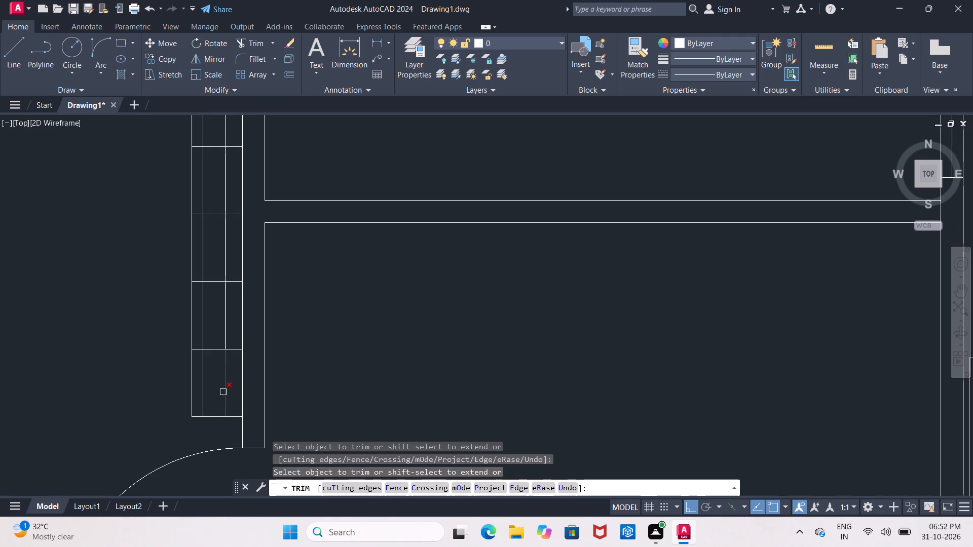
middle_drag(190, 355, 184, 383)
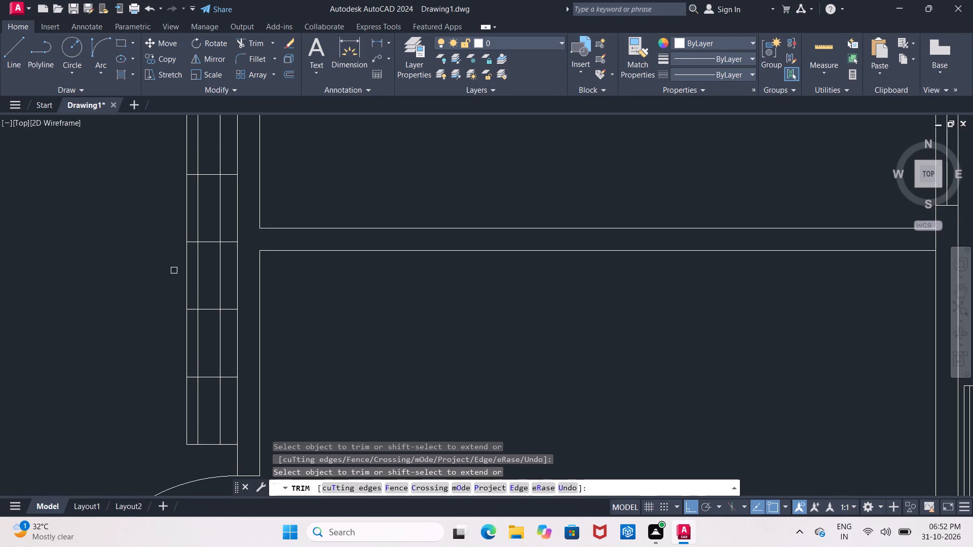
key(Escape)
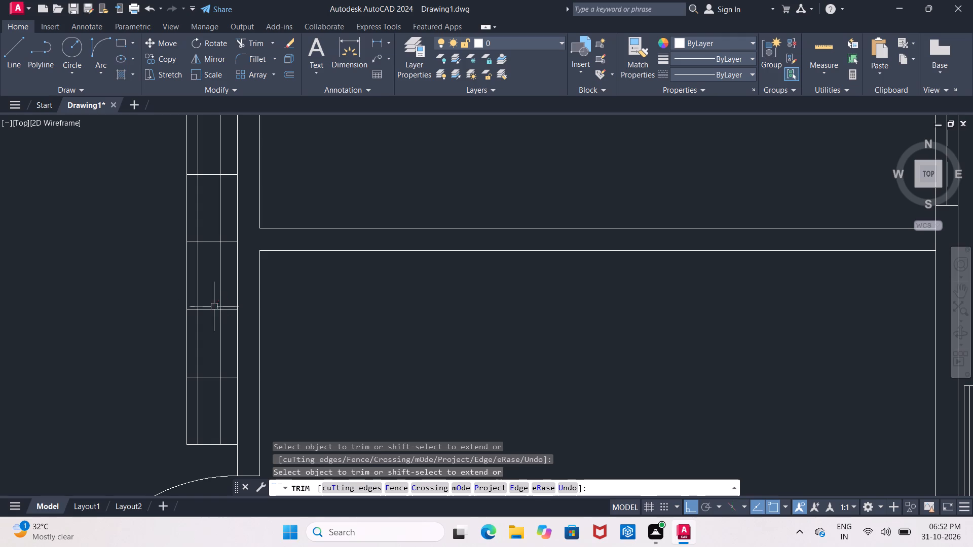
Erase the second cross line above the fixture's bottom edge to merge two 1' divisions into one compartment.
click(211, 306)
click(210, 311)
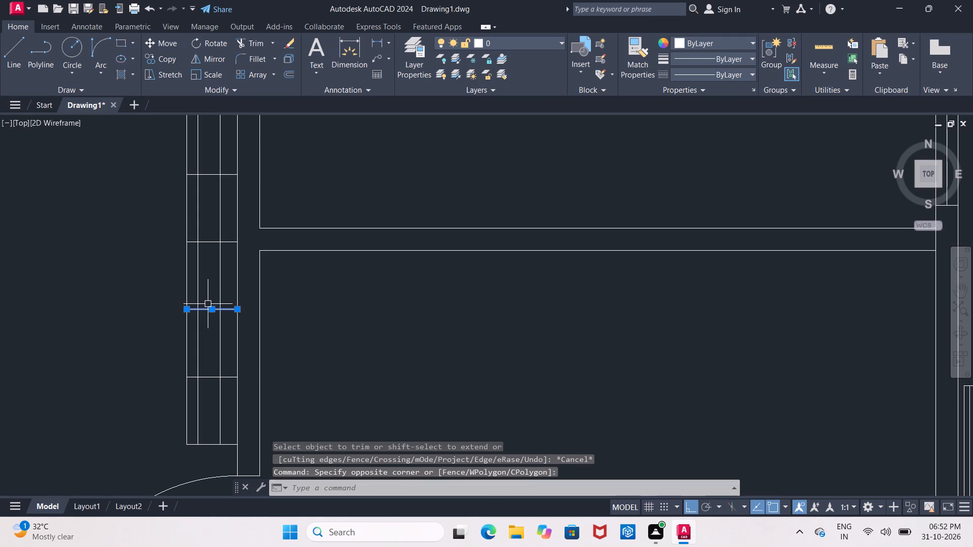
key(Delete)
Trim the left inner vertical line above and below the merged compartment, plus the two cross-line stubs at its left corners.
text(TR)
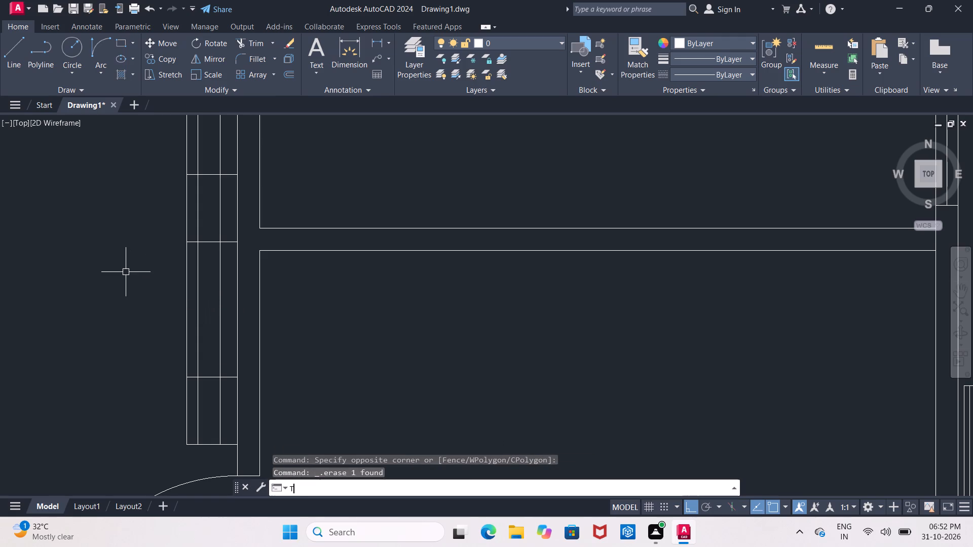
key(space)
key(space)
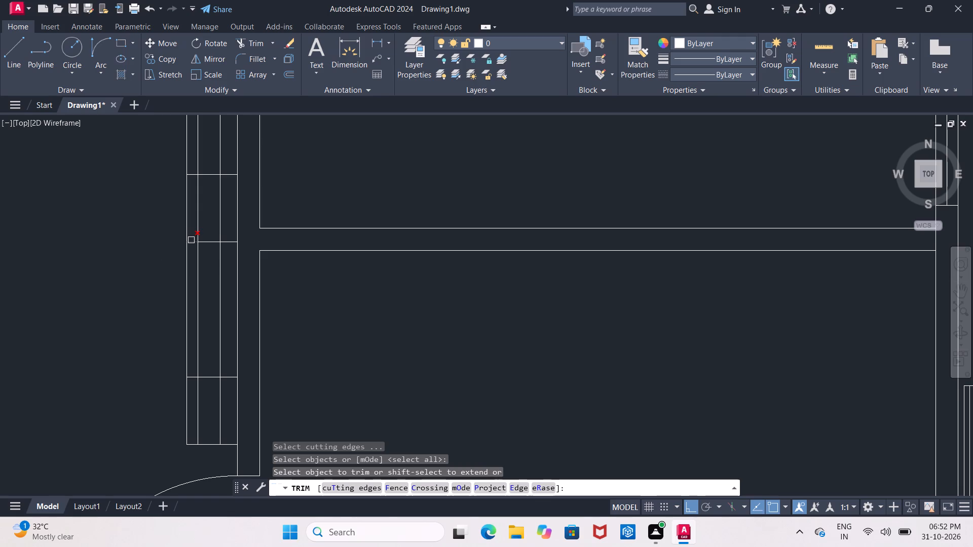
click(200, 191)
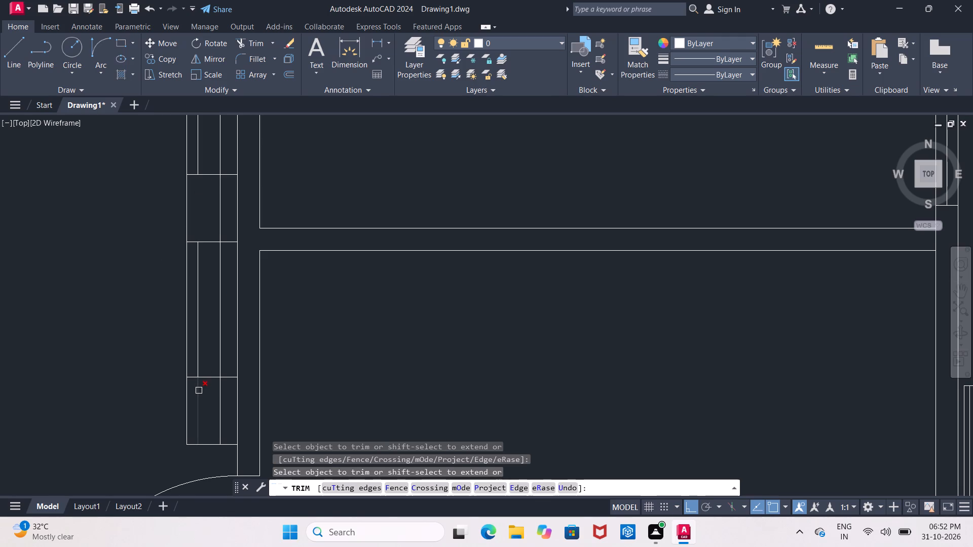
click(199, 390)
click(190, 378)
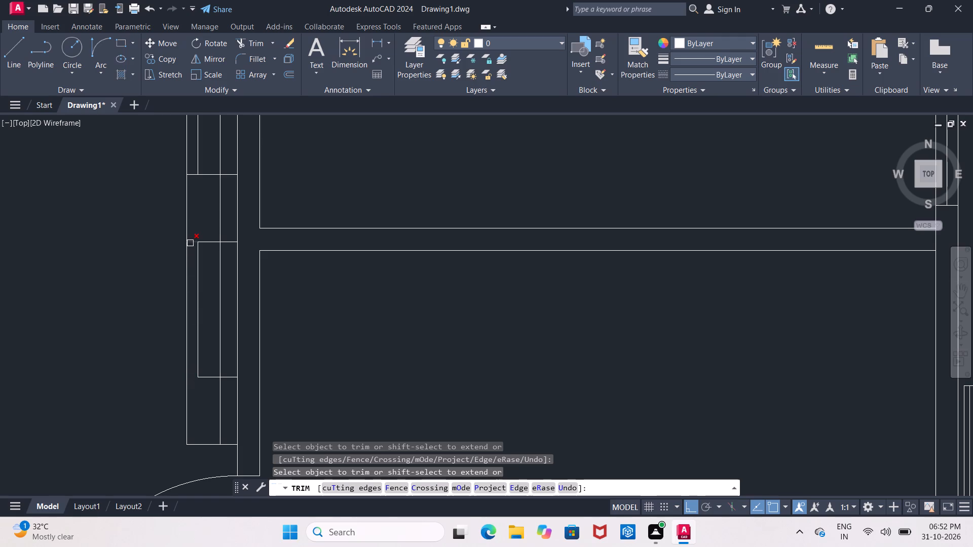
click(190, 243)
key(Escape)
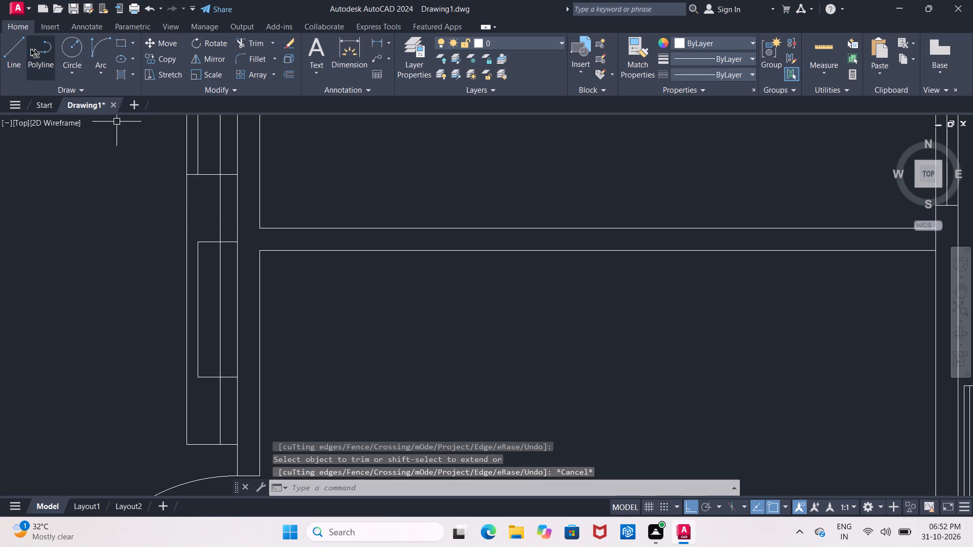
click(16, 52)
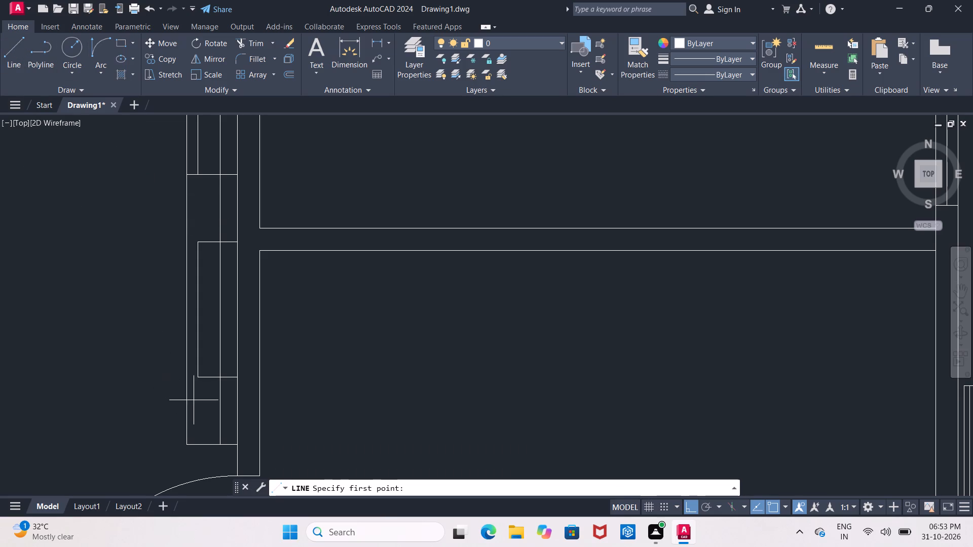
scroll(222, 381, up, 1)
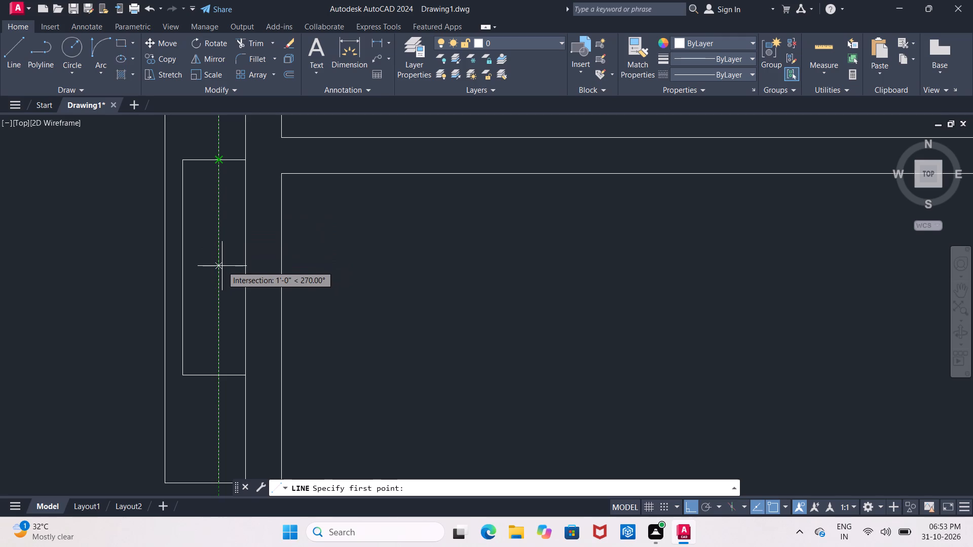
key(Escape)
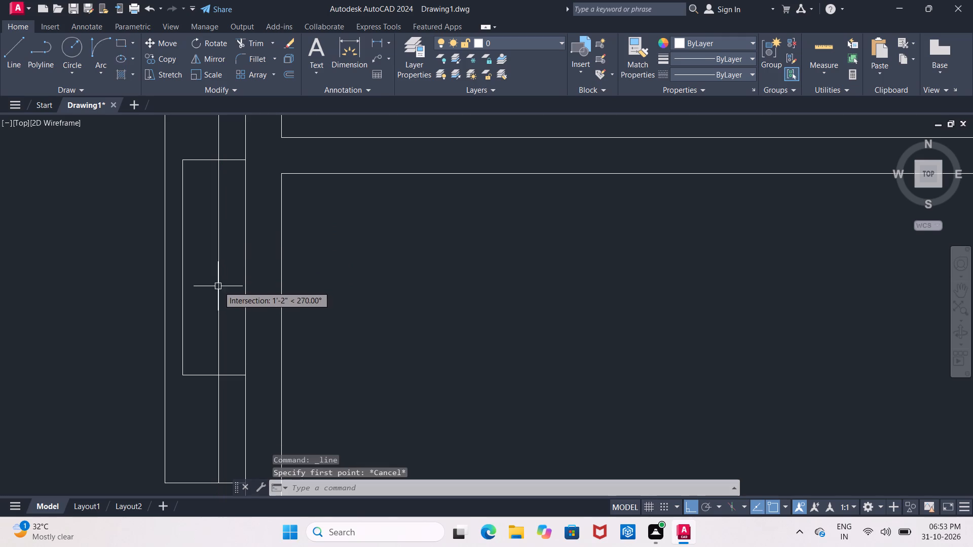
Trim the remaining inner vertical line above and below the inset rectangle.
key(t)
key(r)
key(space)
key(space)
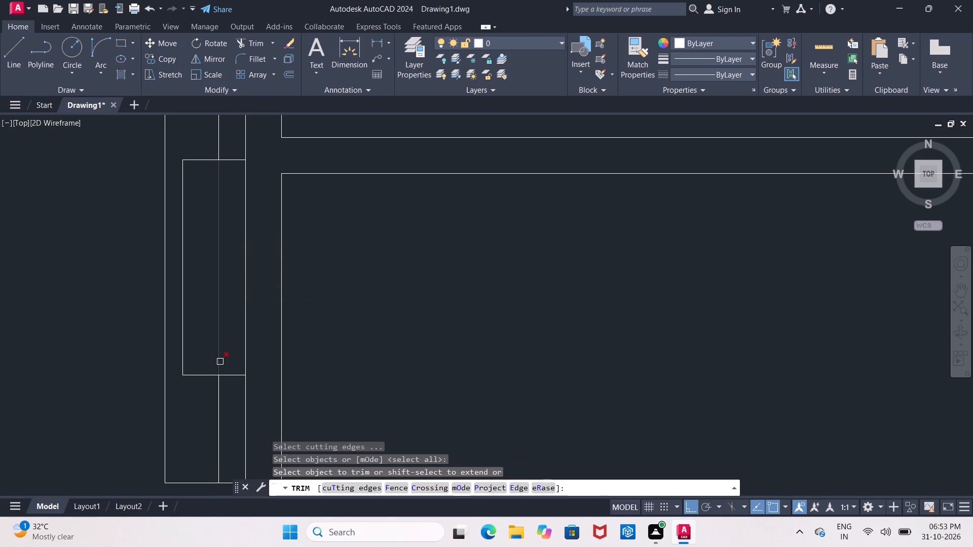
click(215, 390)
click(223, 396)
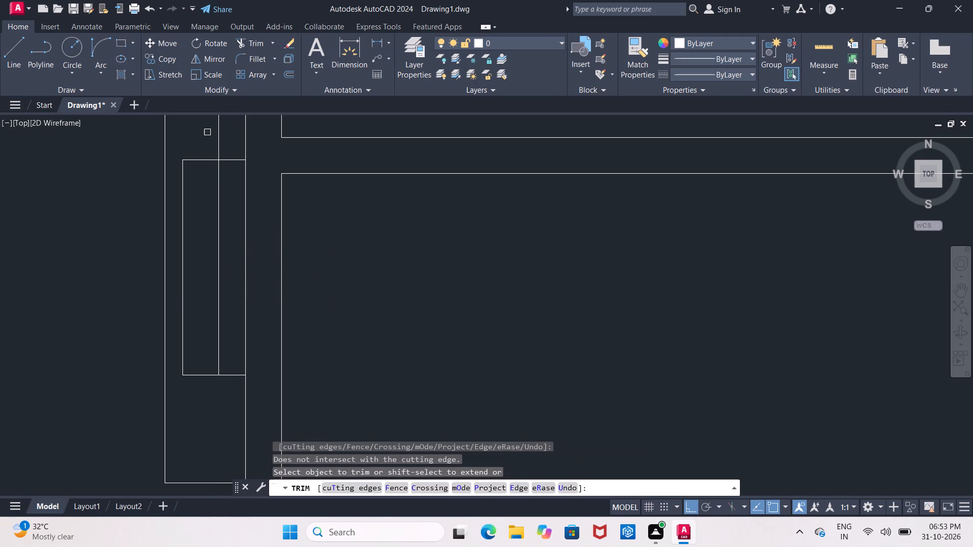
click(220, 147)
key(Escape)
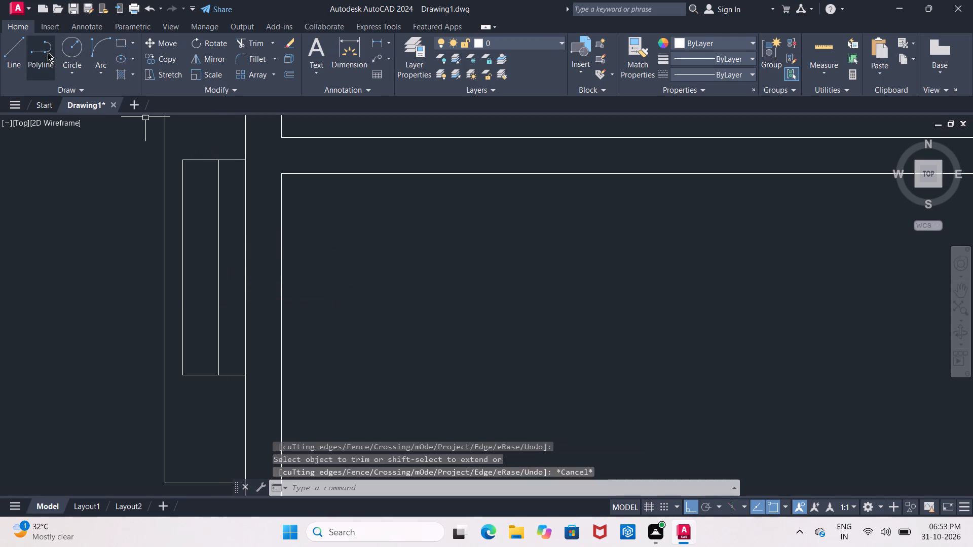
With Ortho off, draw a diagonal from the inner vertical line's top end to the fixture's right edge, about 6" below the corner.
click(16, 51)
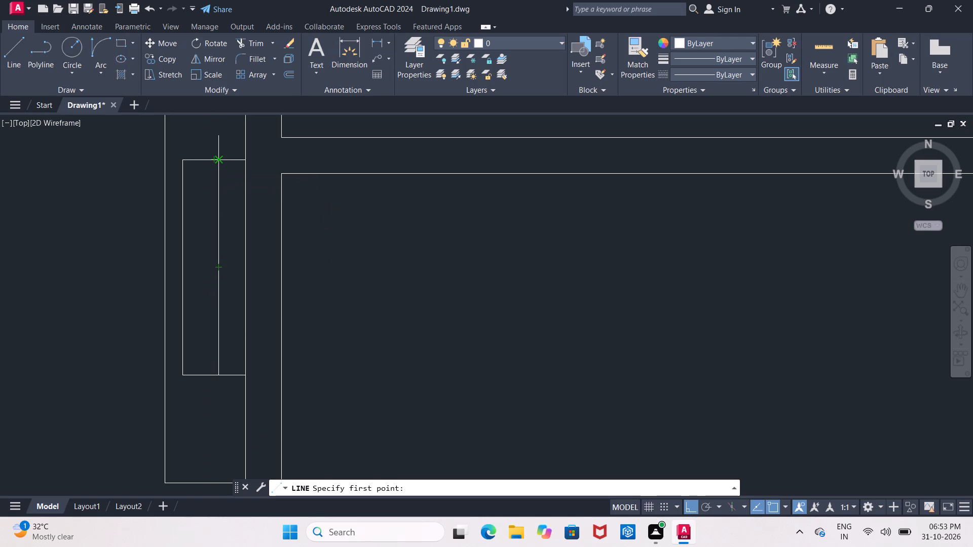
scroll(220, 159, up, 2)
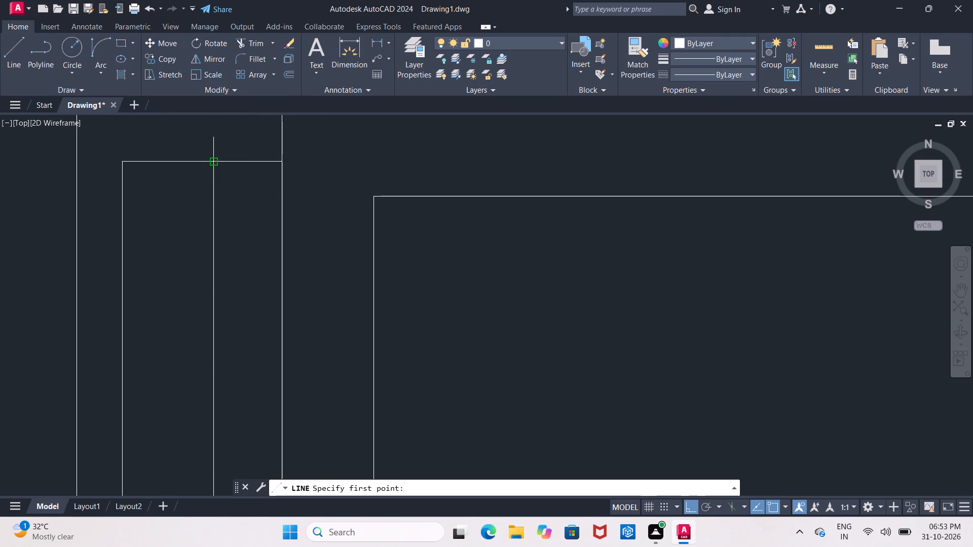
click(215, 161)
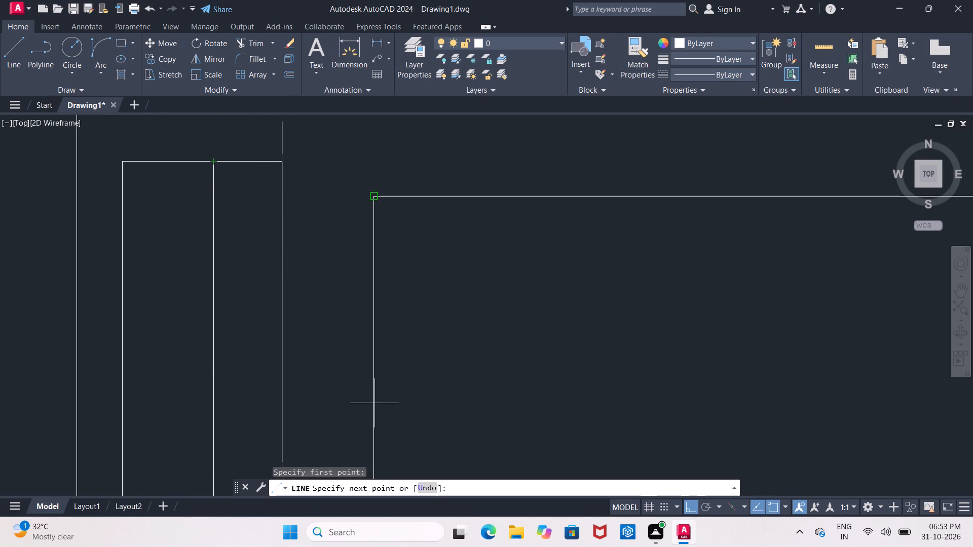
click(695, 507)
scroll(347, 309, down, 2)
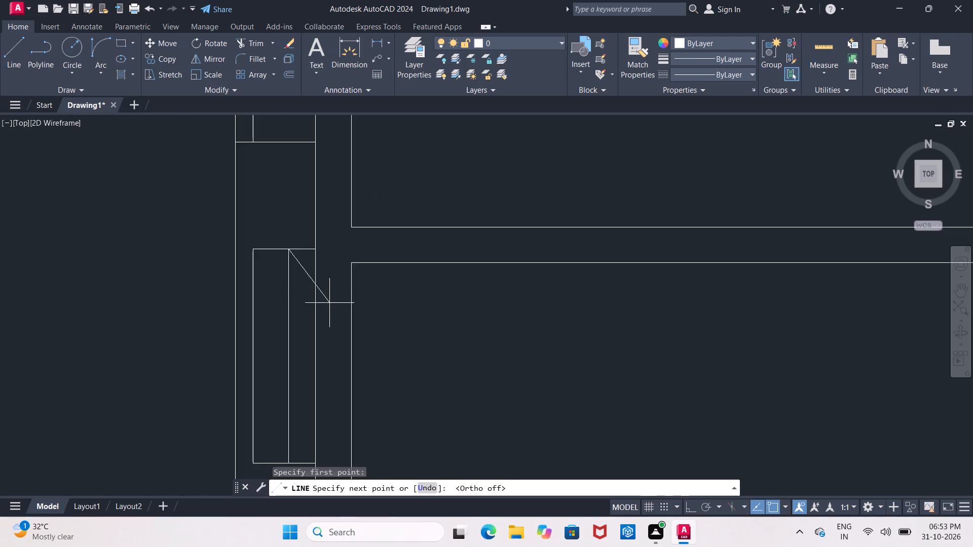
scroll(329, 303, down, 1)
middle_drag(315, 264, 315, 235)
scroll(312, 263, up, 1)
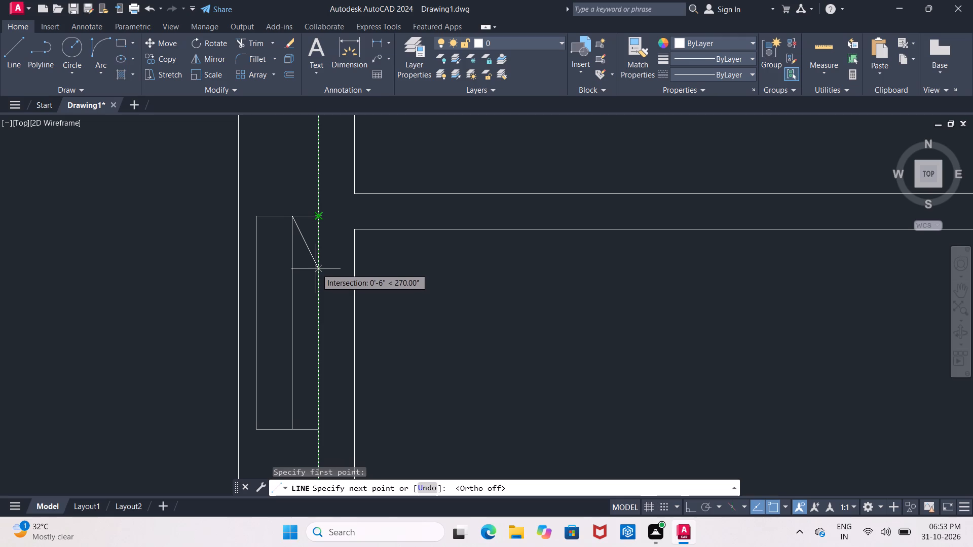
click(316, 267)
middle_drag(300, 309, 298, 252)
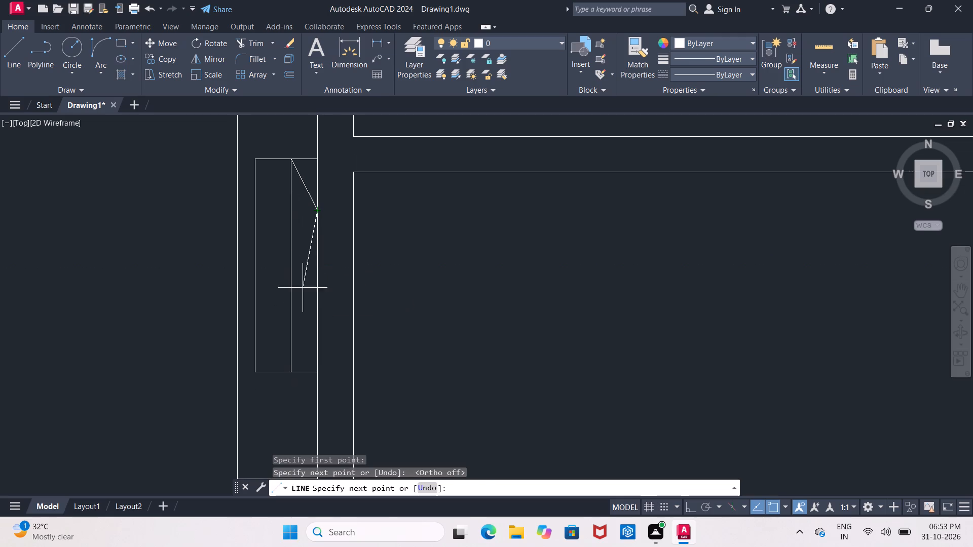
key(Escape)
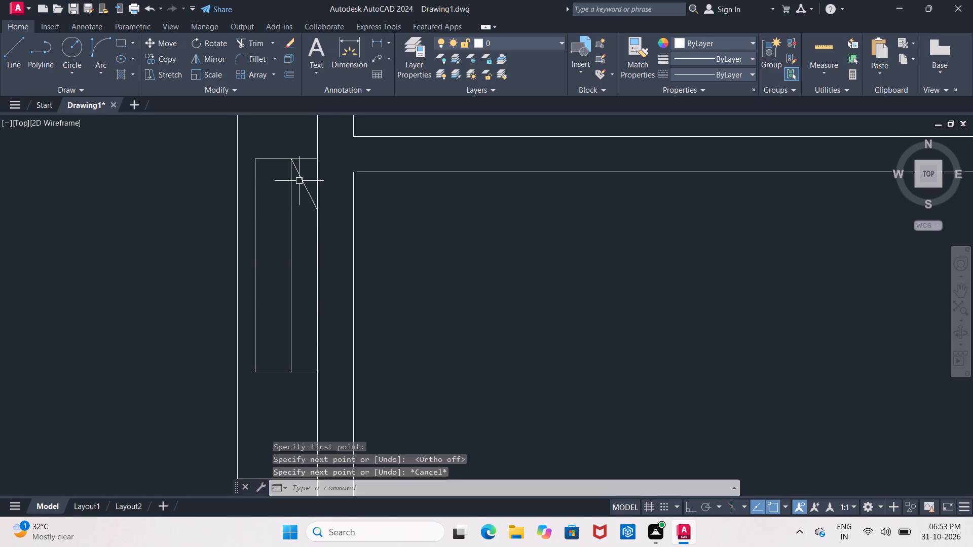
Copy the diagonal from the inner vertical line's top end to its bottom end.
click(301, 181)
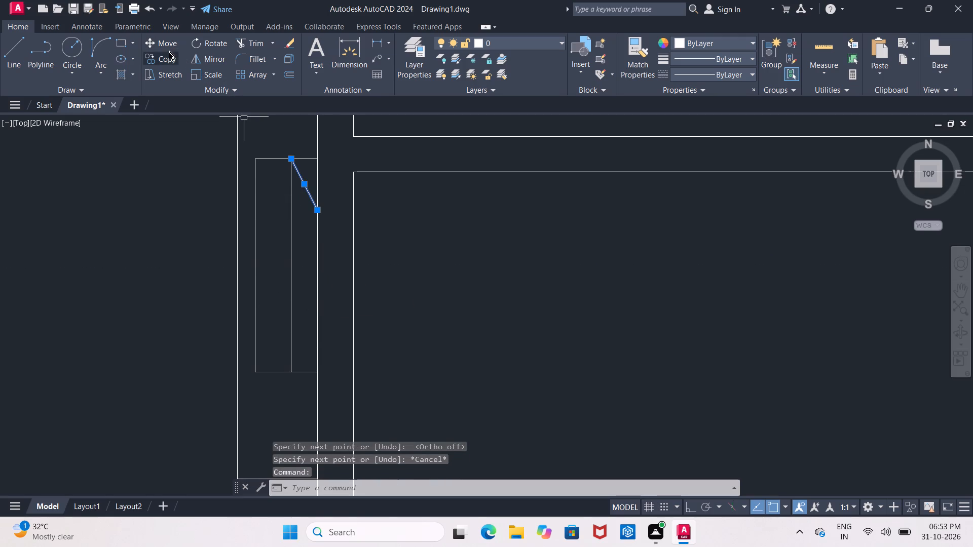
click(165, 57)
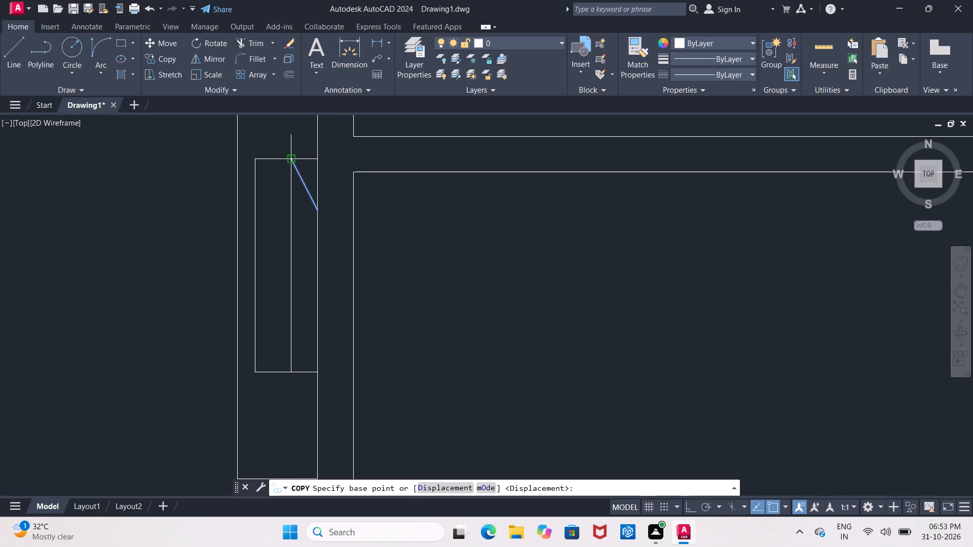
click(291, 160)
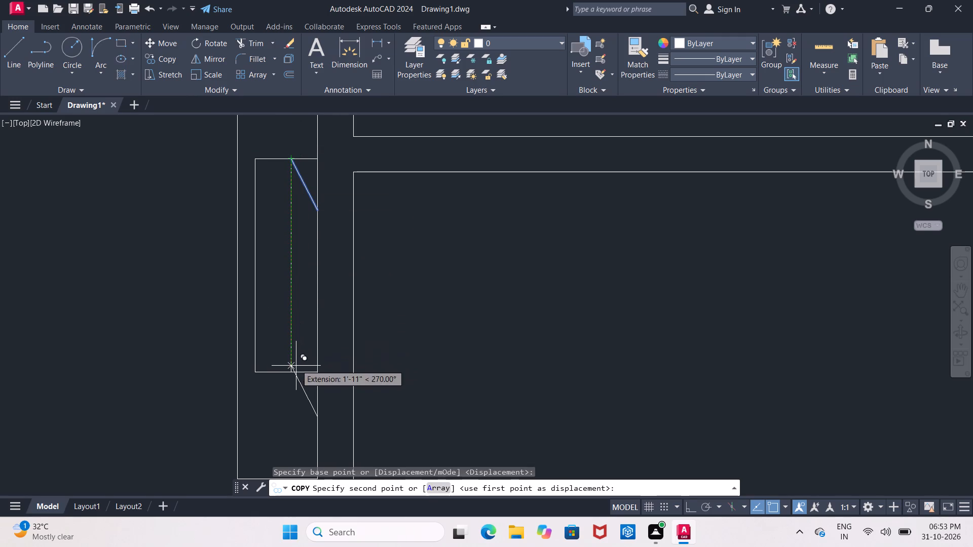
click(292, 372)
key(Escape)
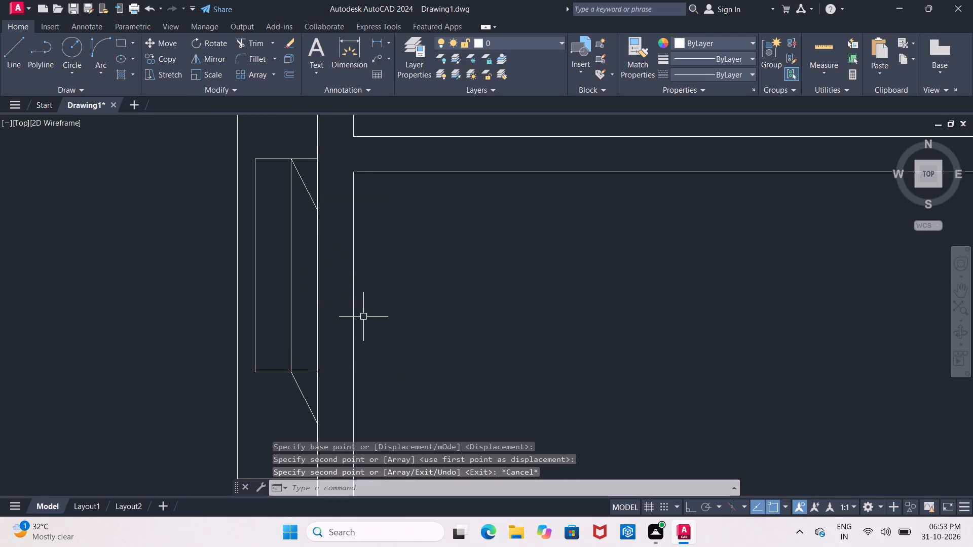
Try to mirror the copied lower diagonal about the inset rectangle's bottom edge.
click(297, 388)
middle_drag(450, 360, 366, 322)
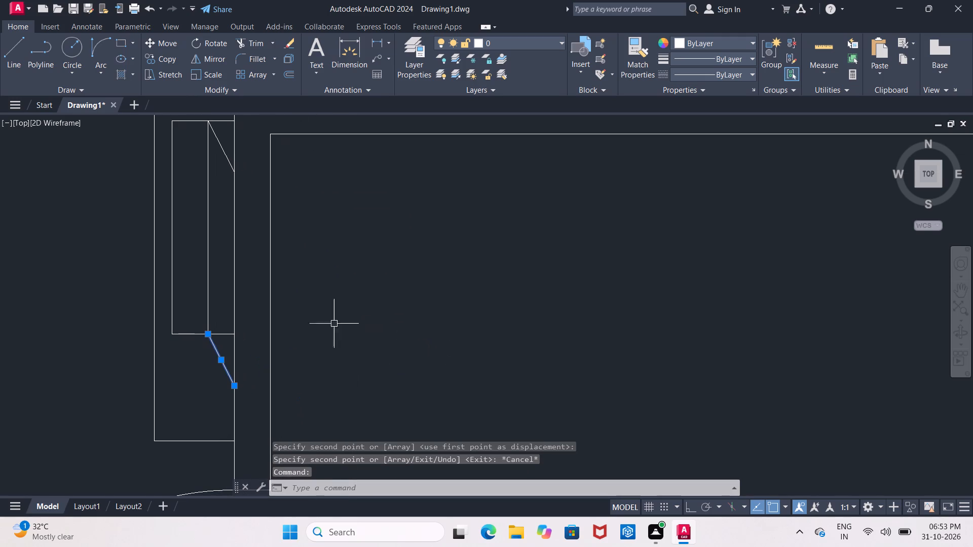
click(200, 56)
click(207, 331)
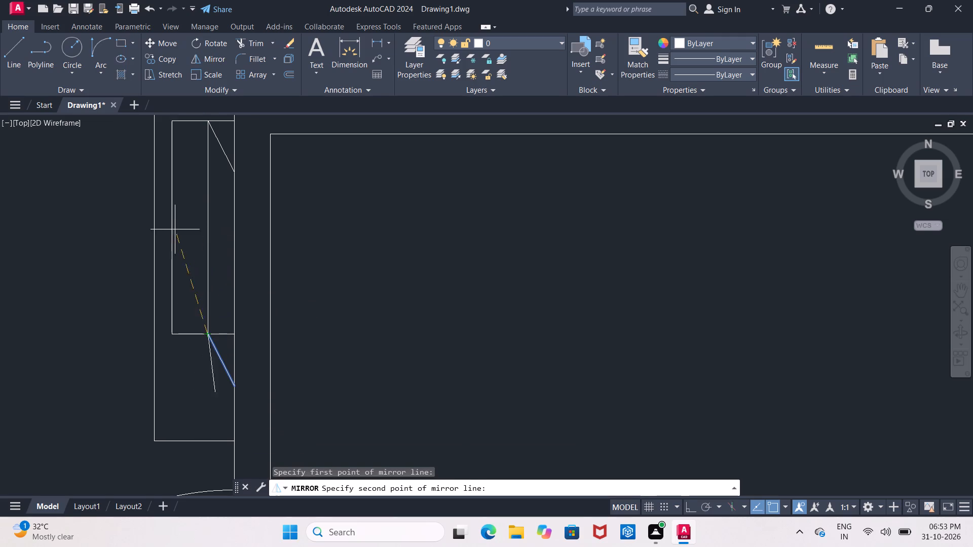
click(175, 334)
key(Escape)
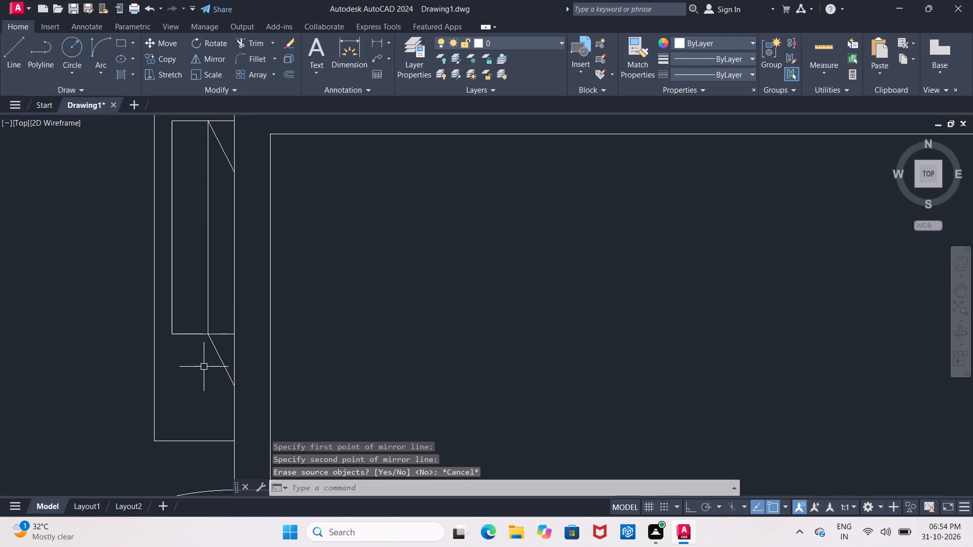
Mirror the lower diagonal about the inset rectangle's bottom edge, erasing the source line.
click(215, 354)
click(197, 58)
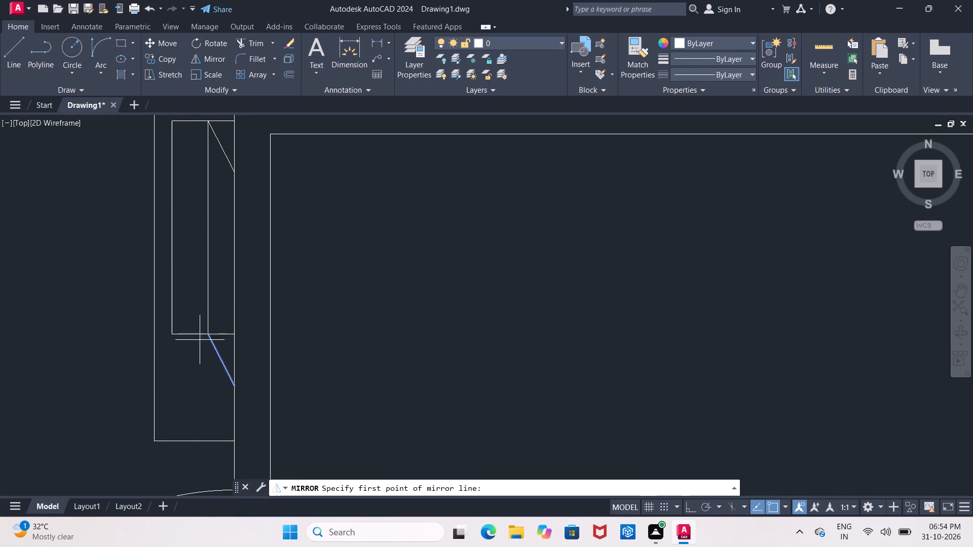
scroll(212, 338, up, 3)
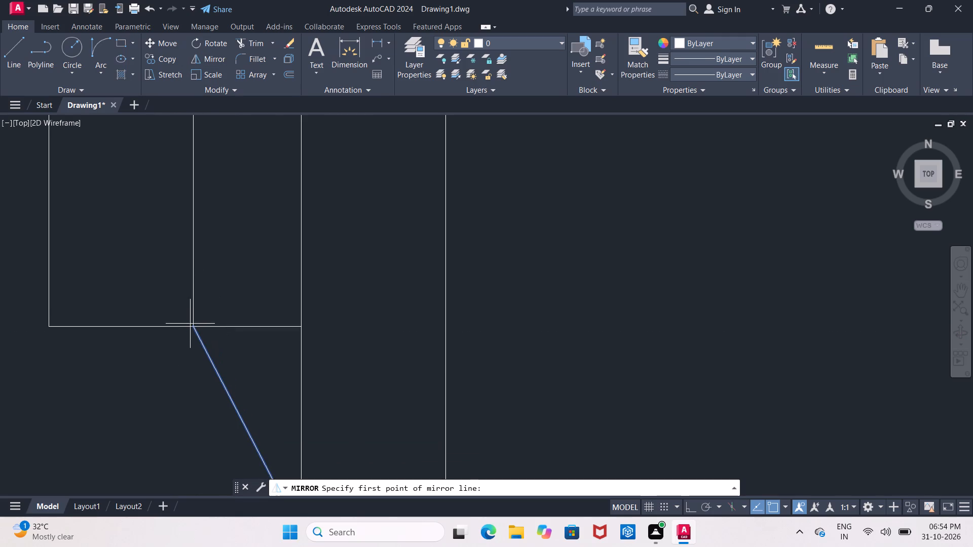
click(190, 330)
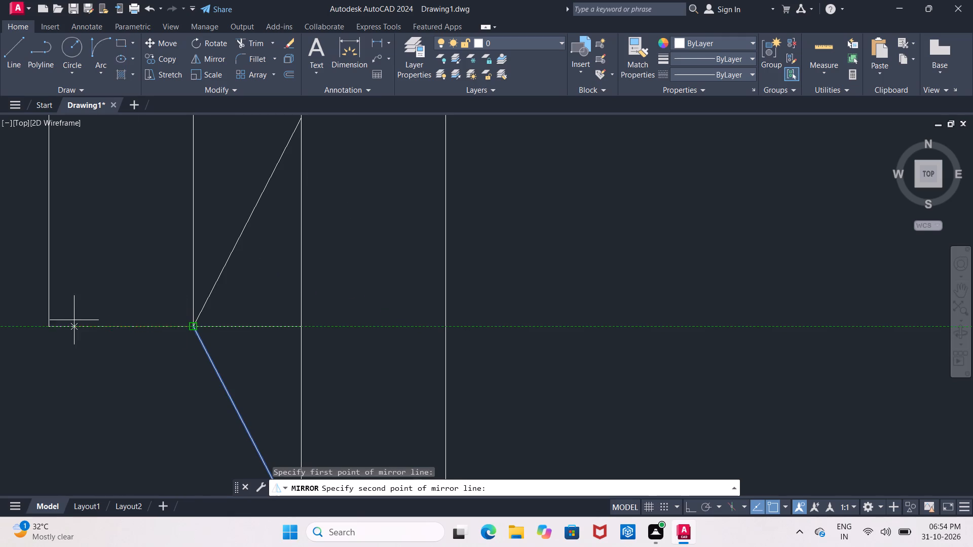
click(50, 327)
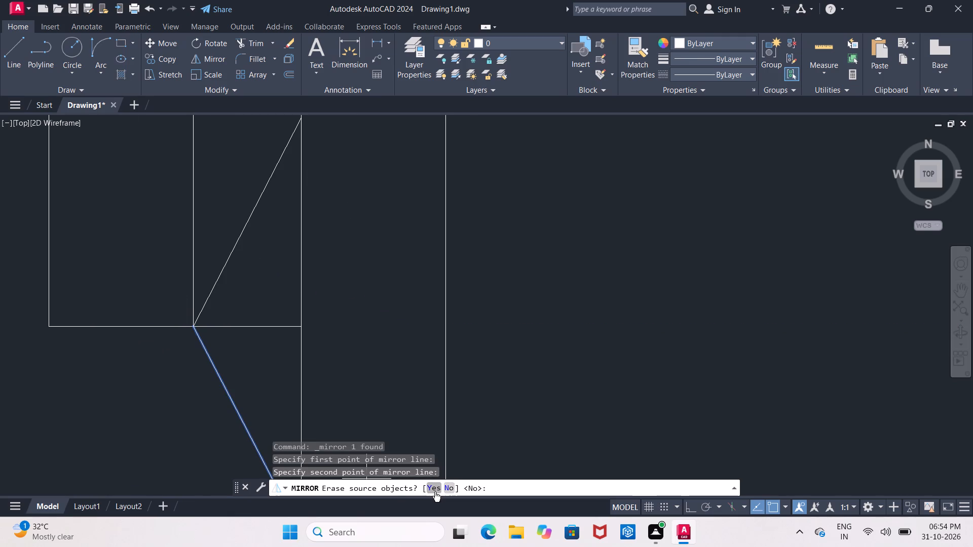
click(435, 490)
scroll(407, 392, down, 4)
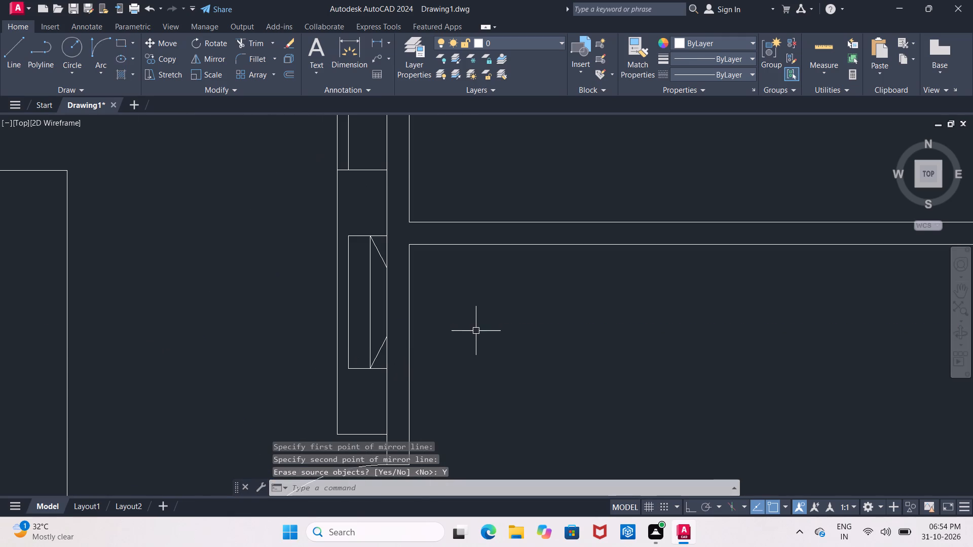
middle_drag(477, 330, 409, 329)
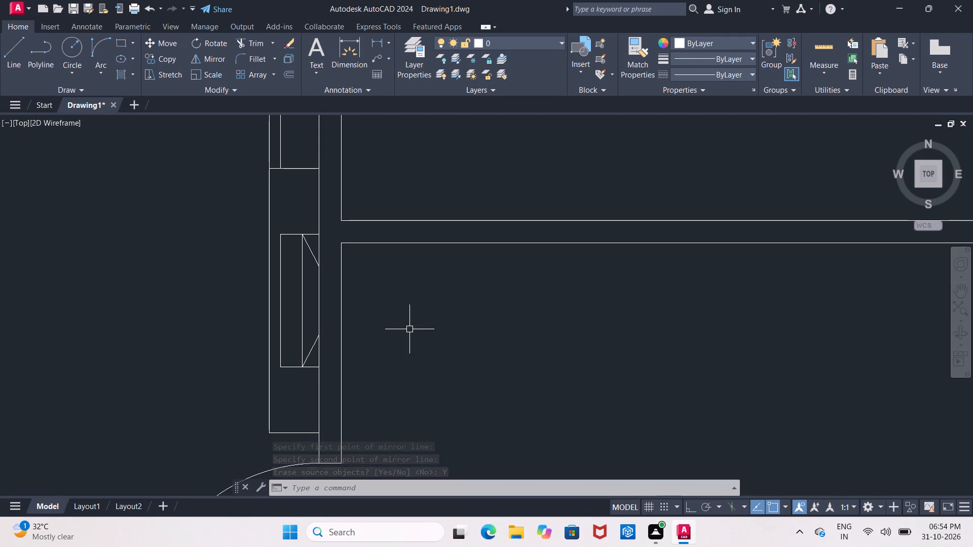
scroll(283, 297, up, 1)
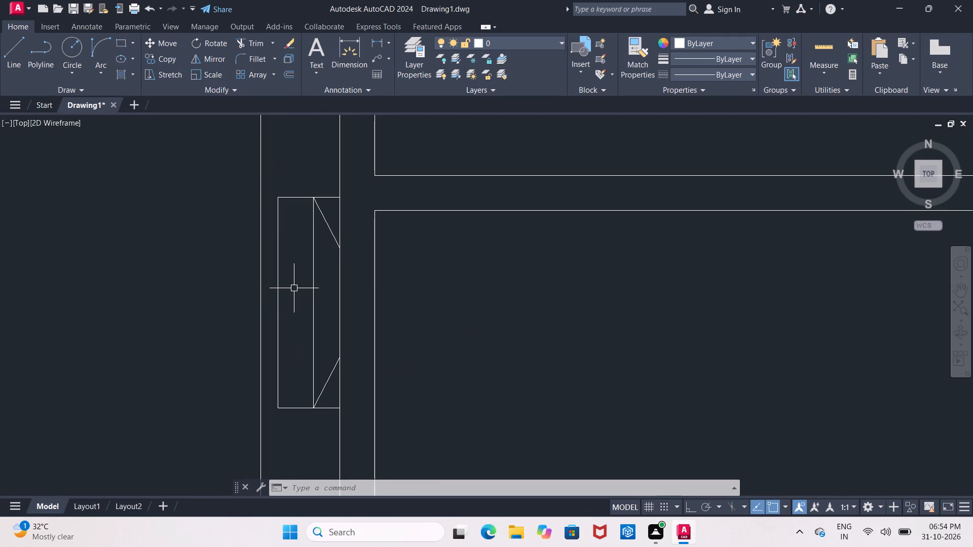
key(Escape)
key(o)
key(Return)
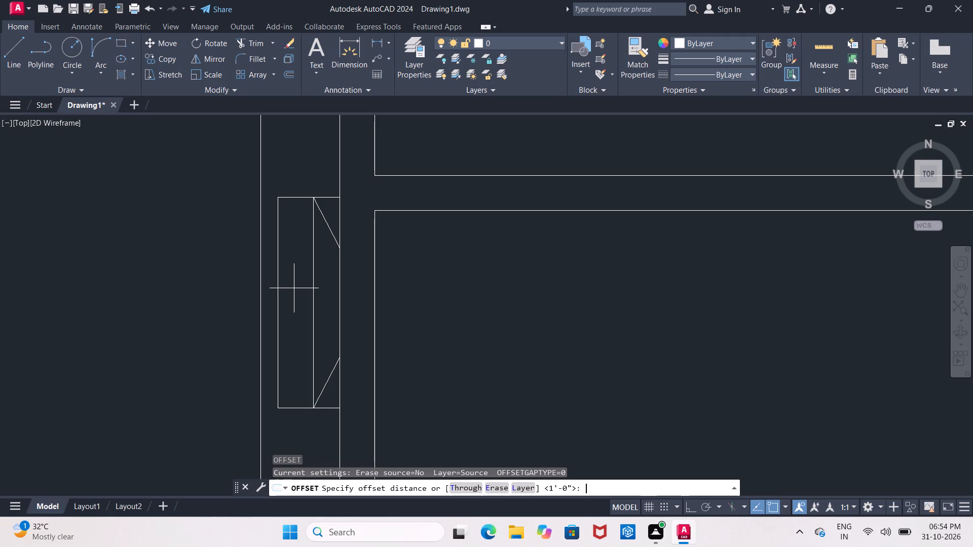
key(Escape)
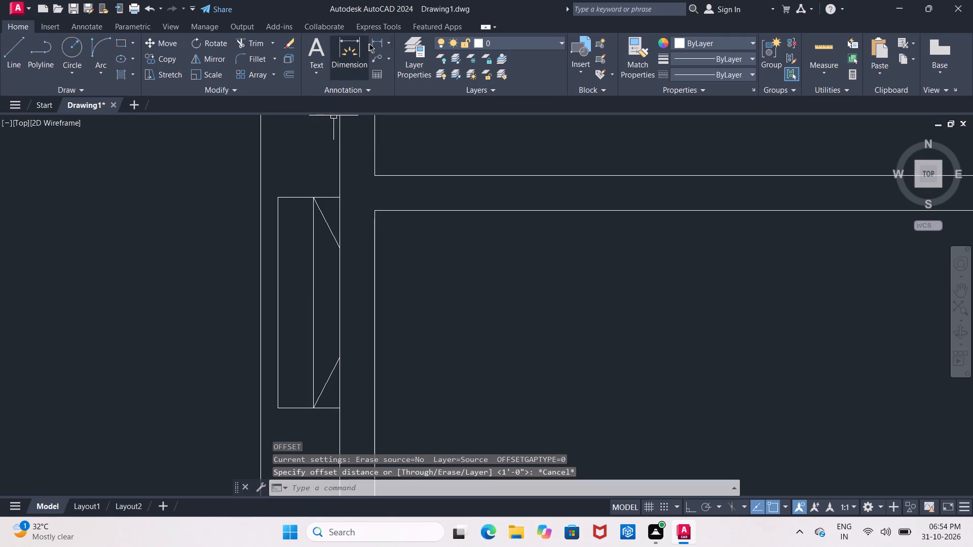
Measure the distance between the inset rectangle's left edge and the inner vertical line with a linear dimension.
click(370, 44)
click(279, 196)
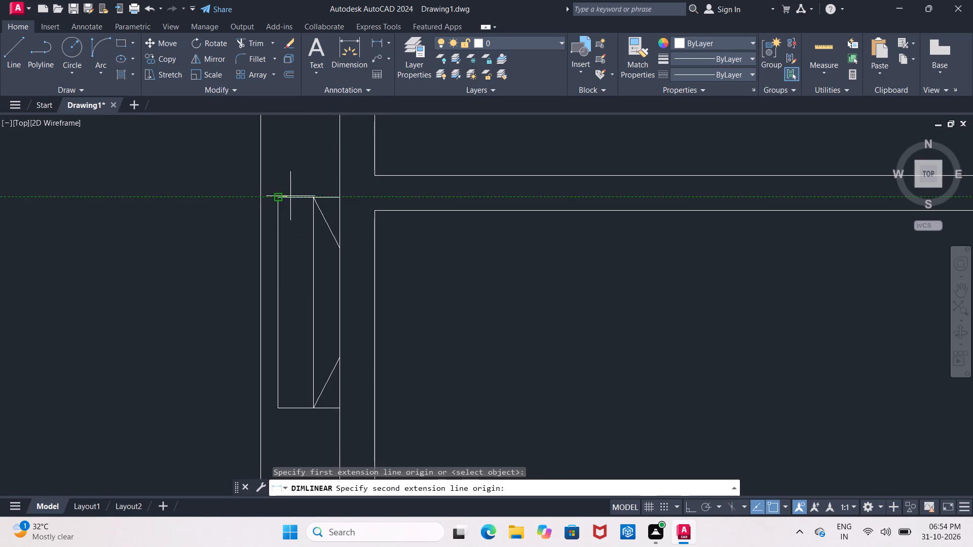
click(318, 198)
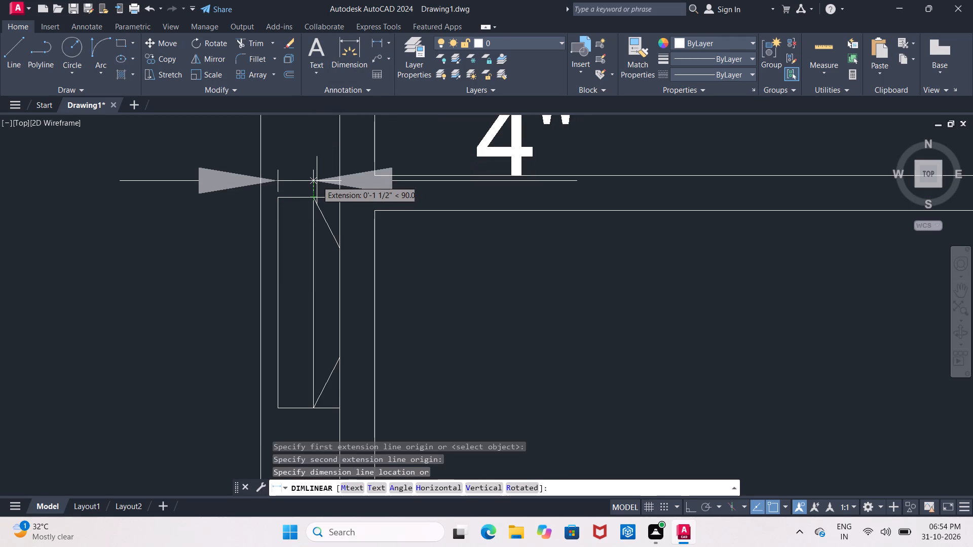
key(Escape)
Offset the inset rectangle's left edge 2" inward, toward the inner vertical line.
key(o)
key(Return)
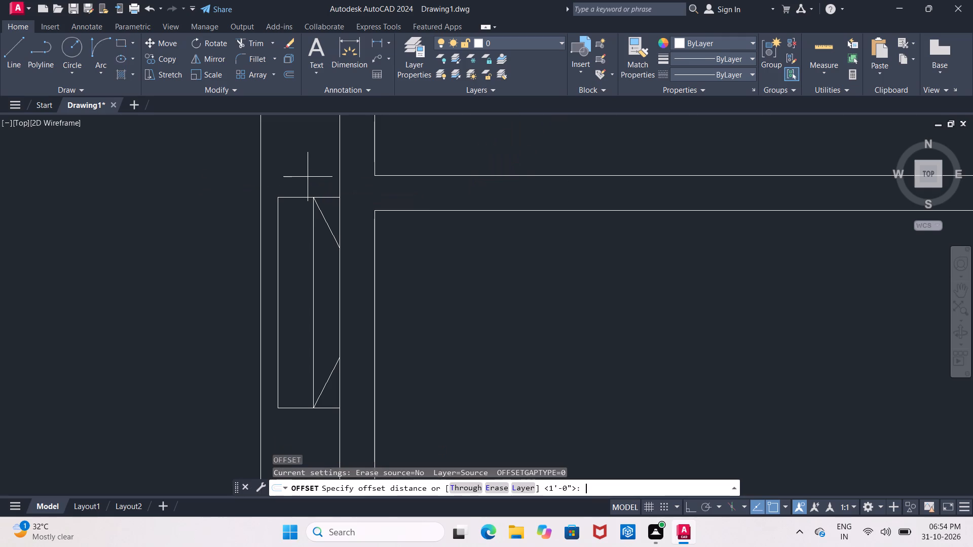
text(2")
key(Return)
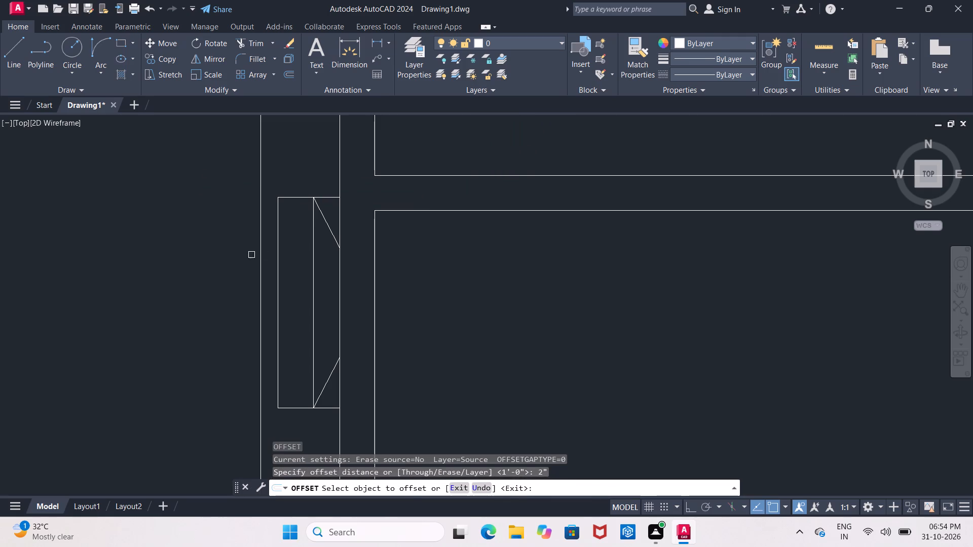
click(277, 257)
click(303, 261)
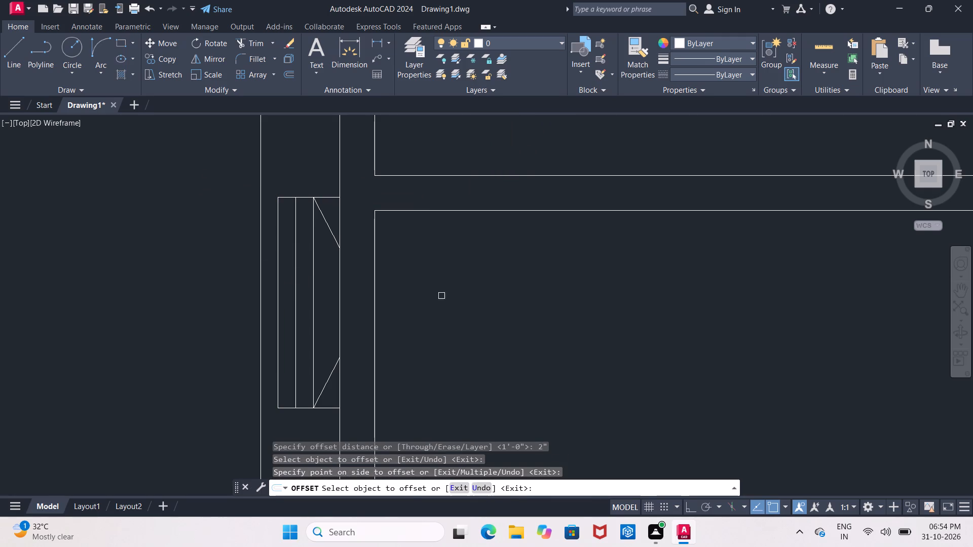
key(Escape)
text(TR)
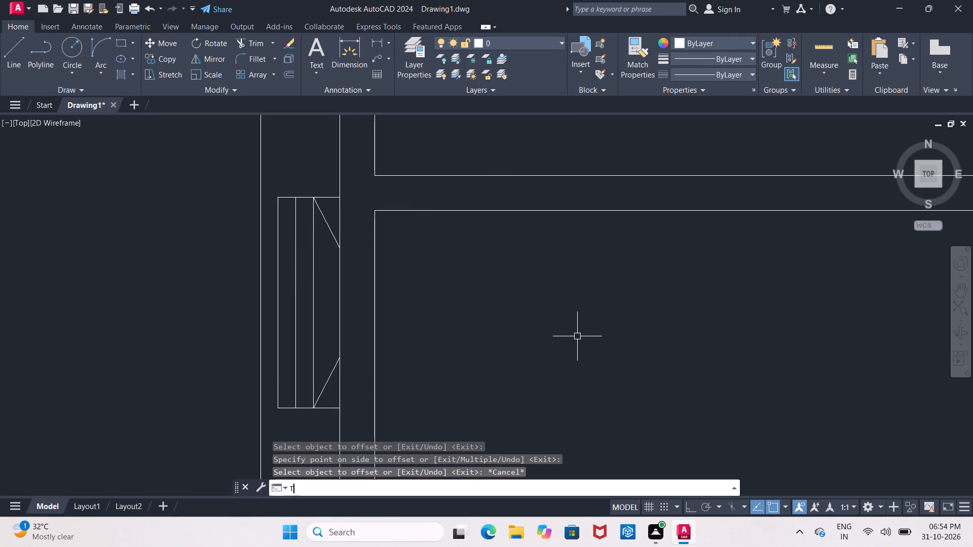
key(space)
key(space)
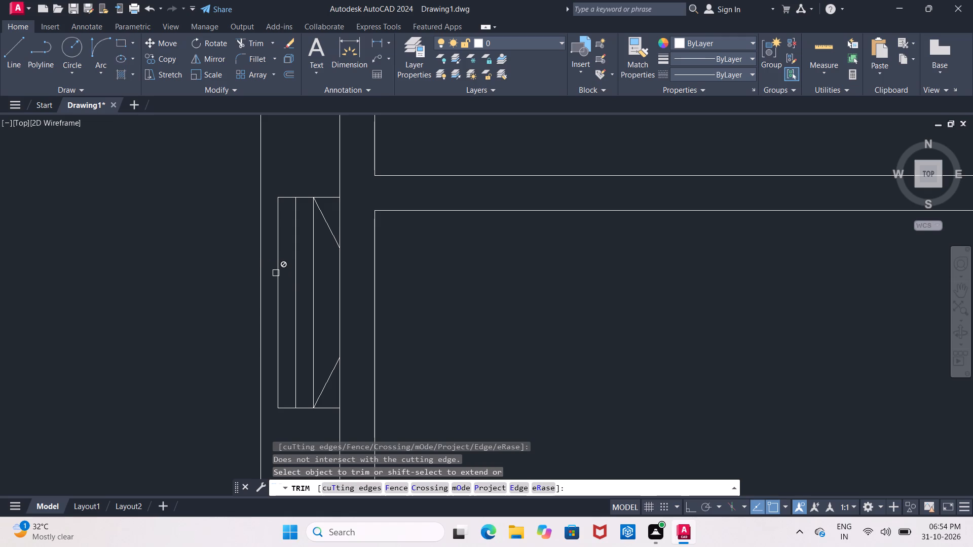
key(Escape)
Erase the inset rectangle's original left edge.
click(277, 275)
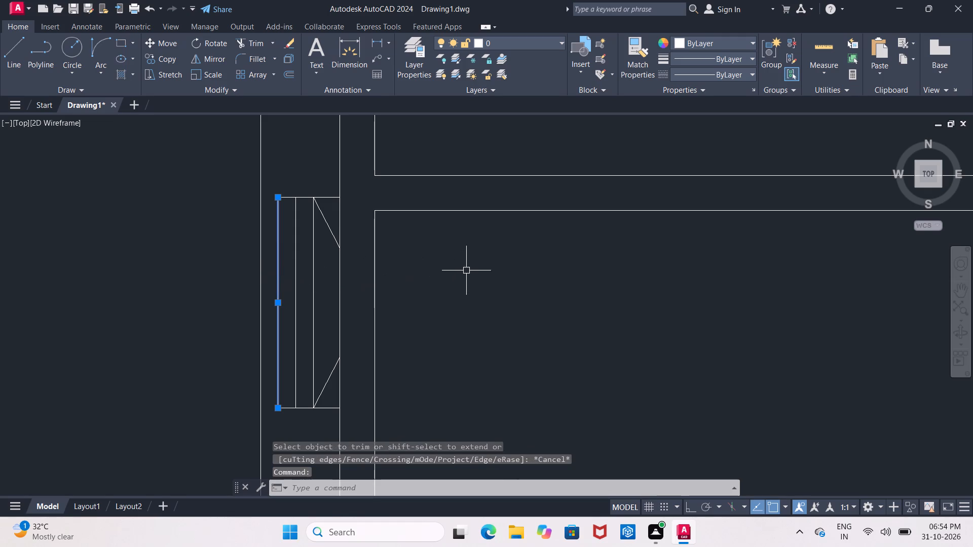
key(Delete)
key(Delete)
Trim the inset's top and bottom edges so they span only between the offset line and the inner vertical line.
text(TR)
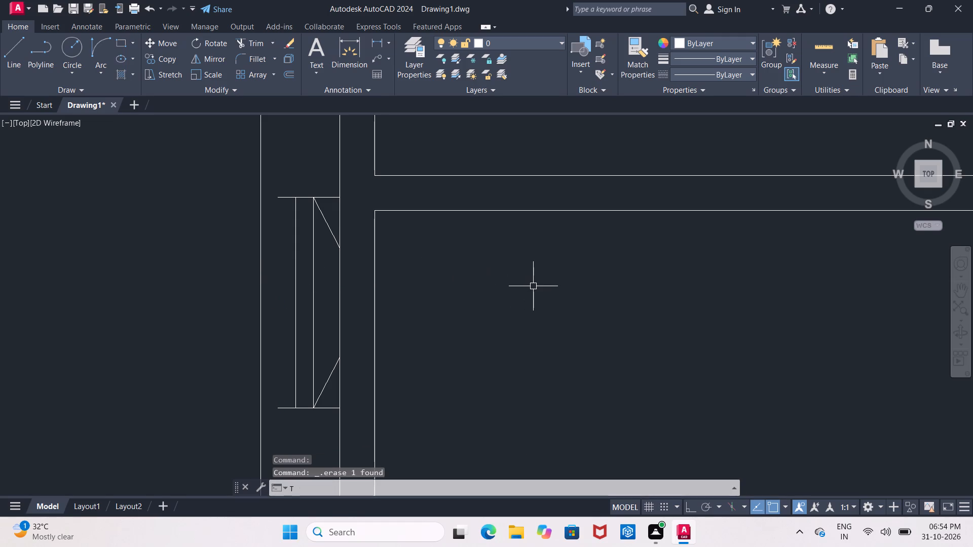
key(space)
key(space)
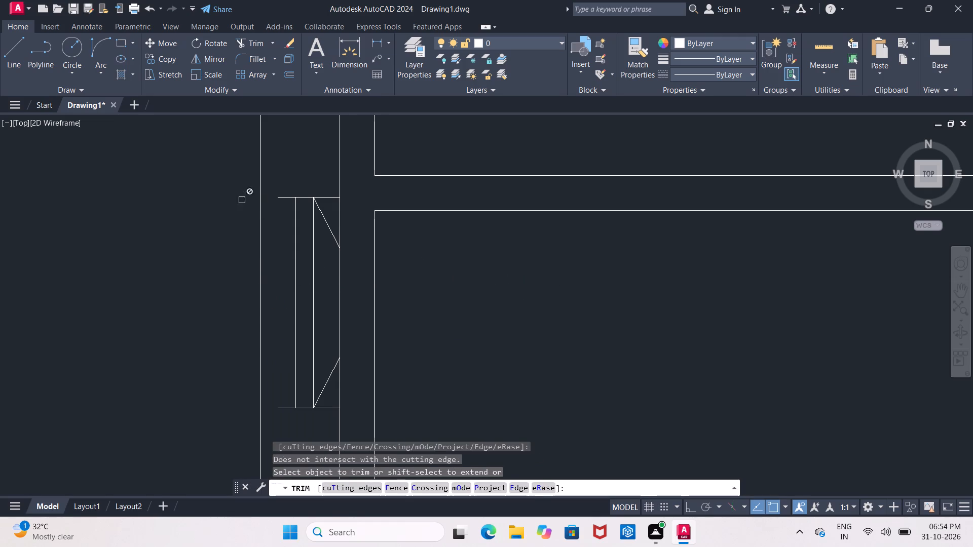
click(280, 199)
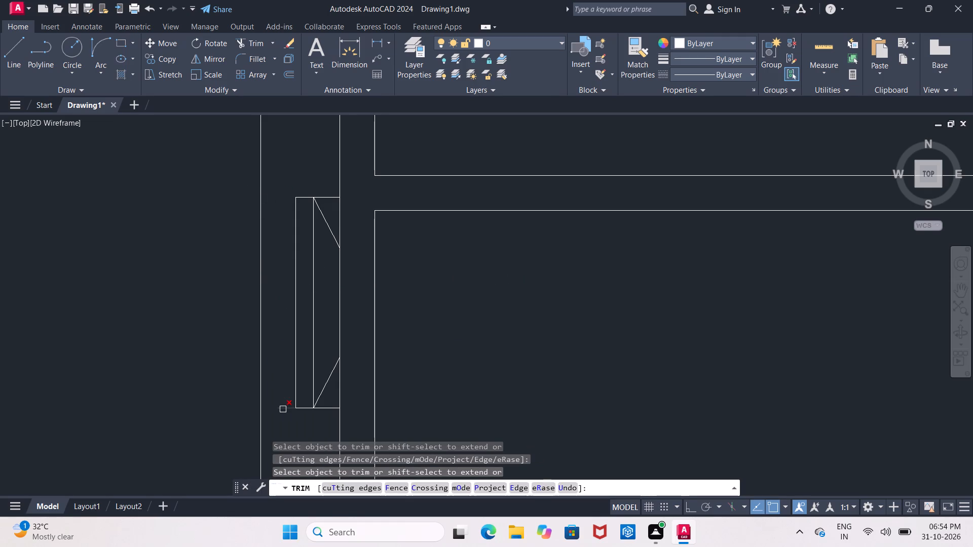
click(283, 410)
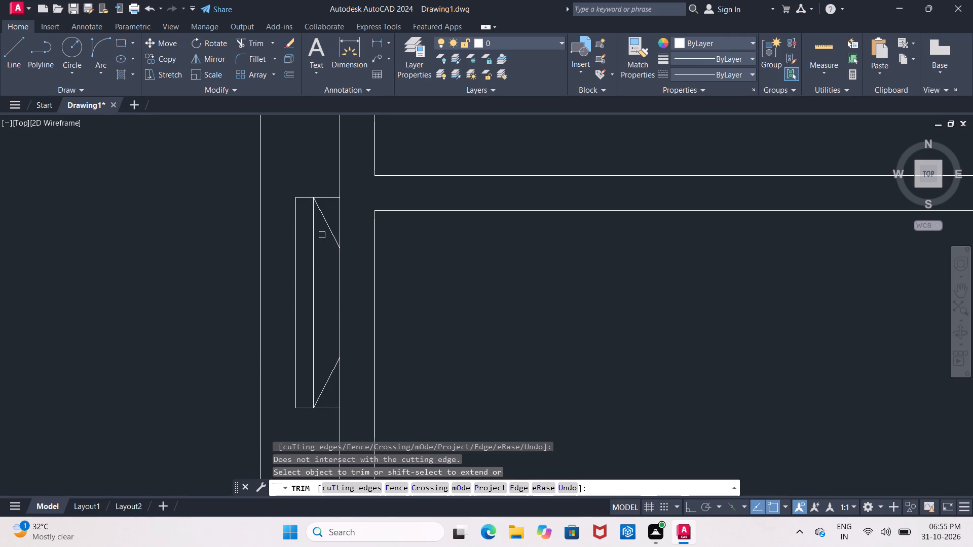
click(328, 199)
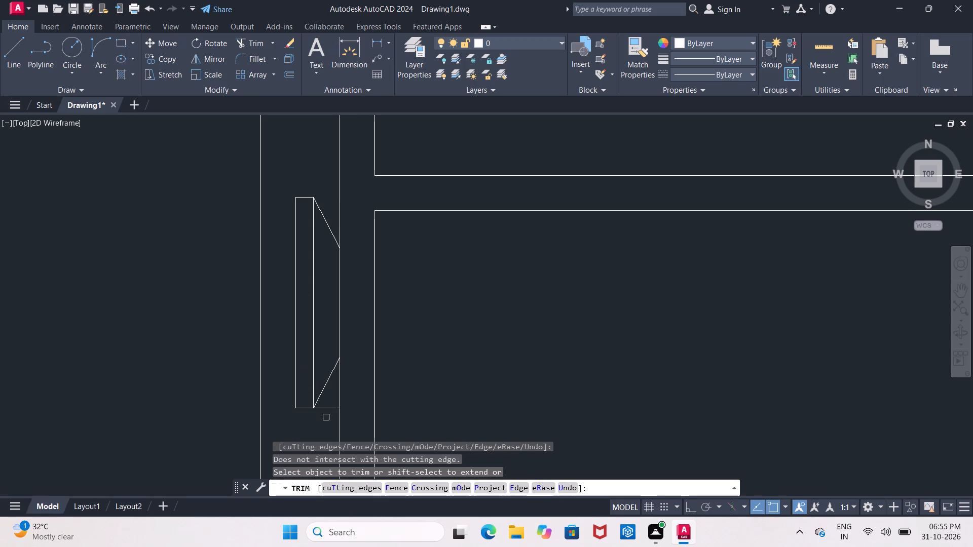
click(329, 410)
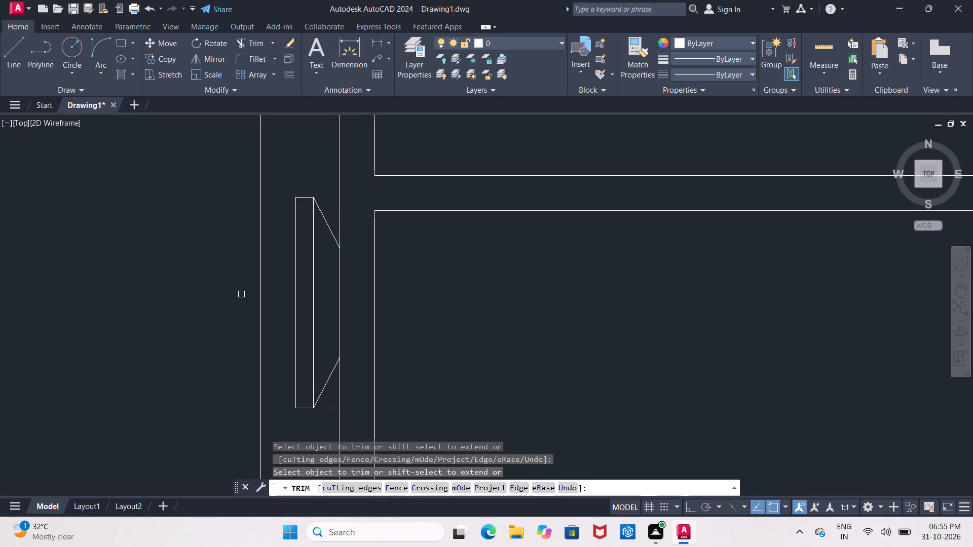
key(Escape)
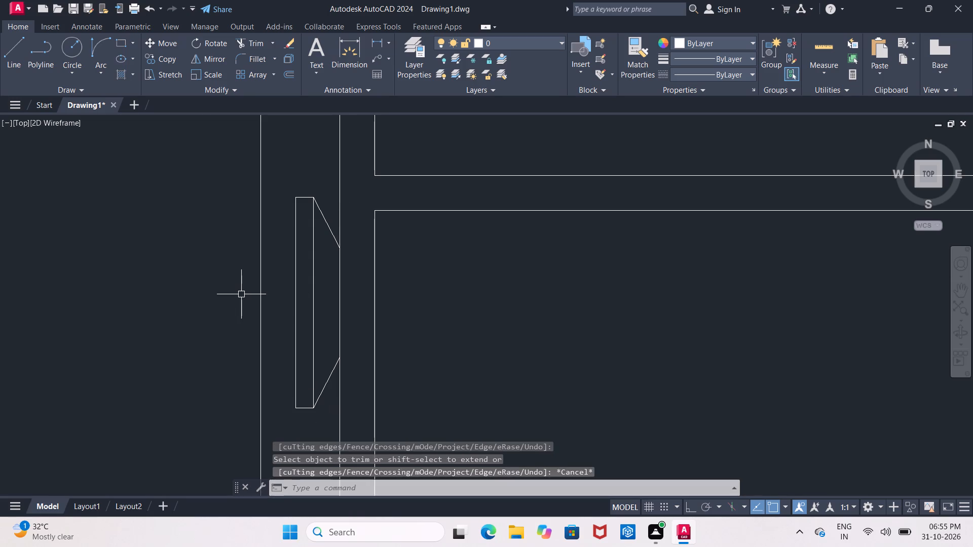
Offset the narrowed inset's left edge 2" outward, toward the fixture's left side.
key(o)
key(Return)
text(2")
key(Return)
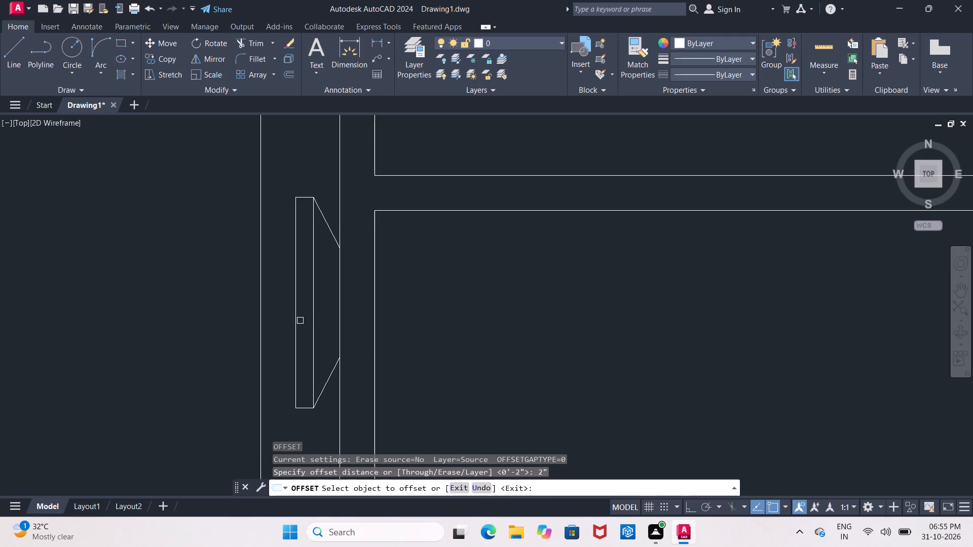
click(298, 321)
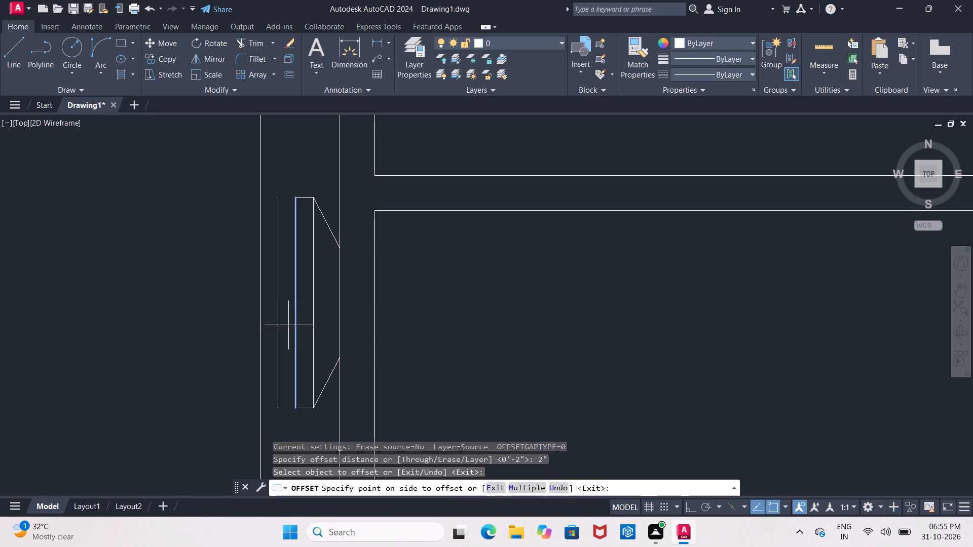
click(288, 325)
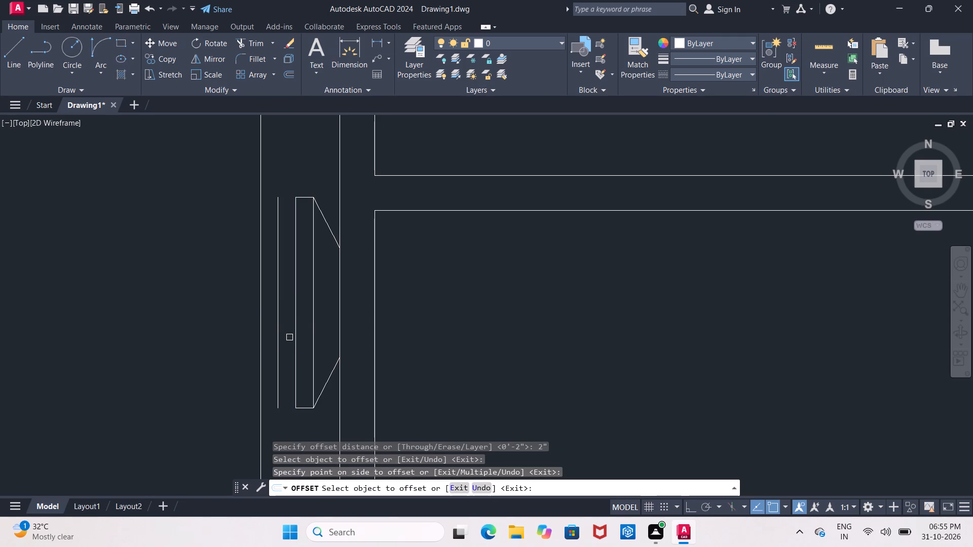
key(Escape)
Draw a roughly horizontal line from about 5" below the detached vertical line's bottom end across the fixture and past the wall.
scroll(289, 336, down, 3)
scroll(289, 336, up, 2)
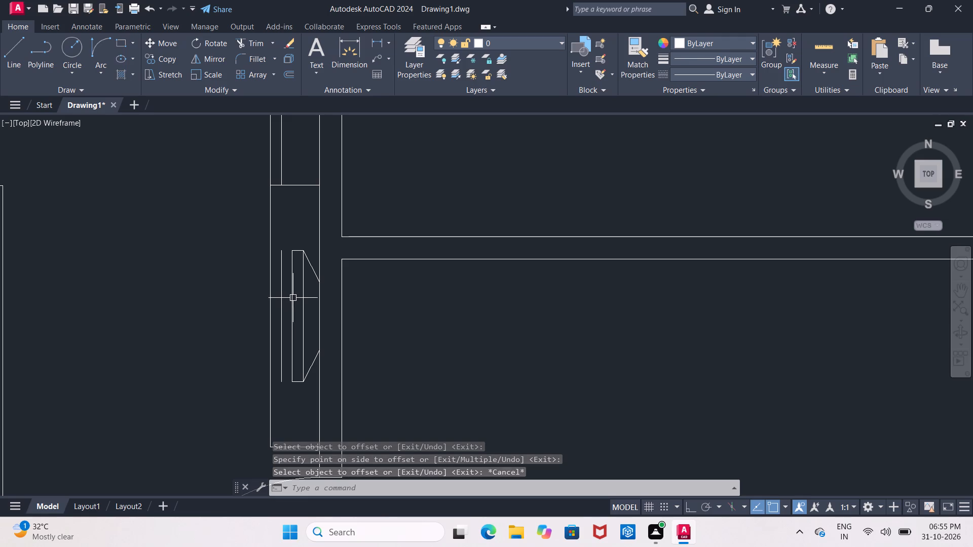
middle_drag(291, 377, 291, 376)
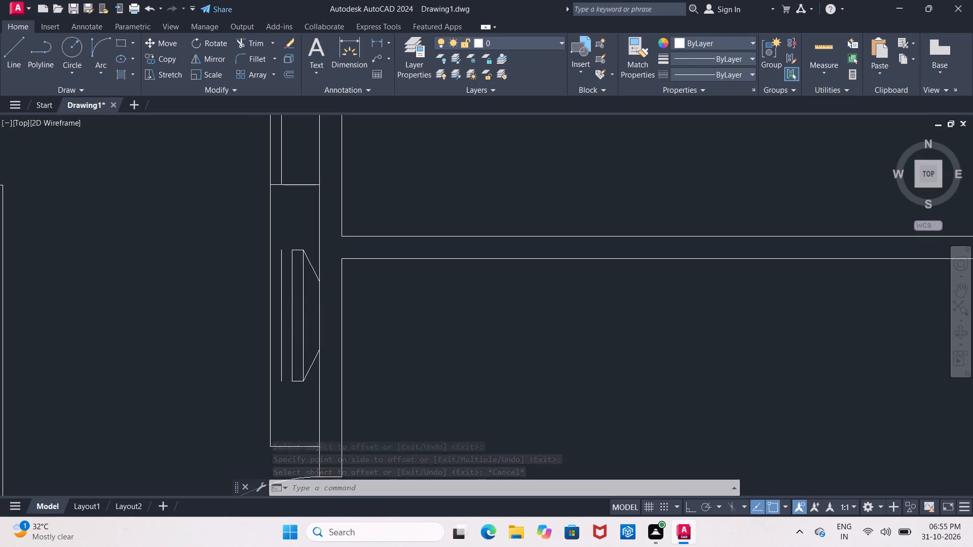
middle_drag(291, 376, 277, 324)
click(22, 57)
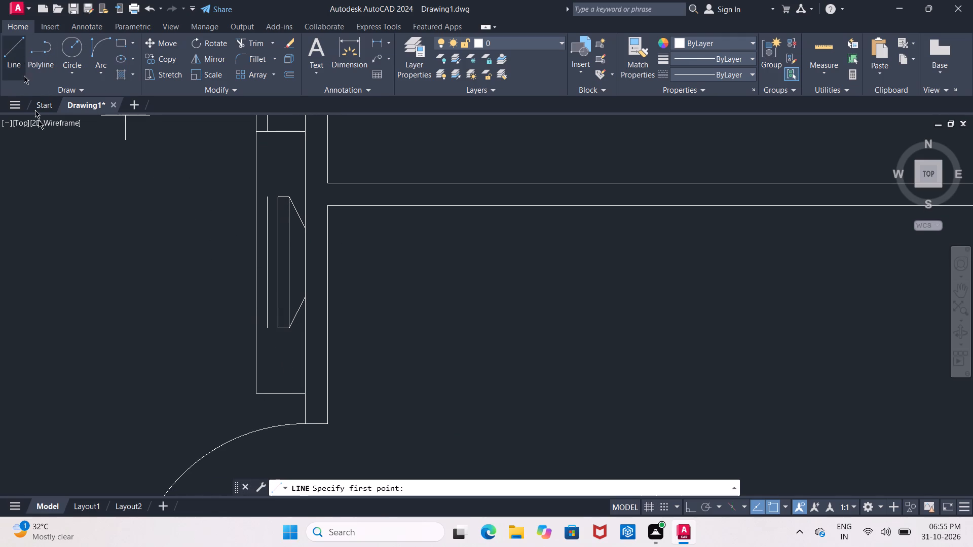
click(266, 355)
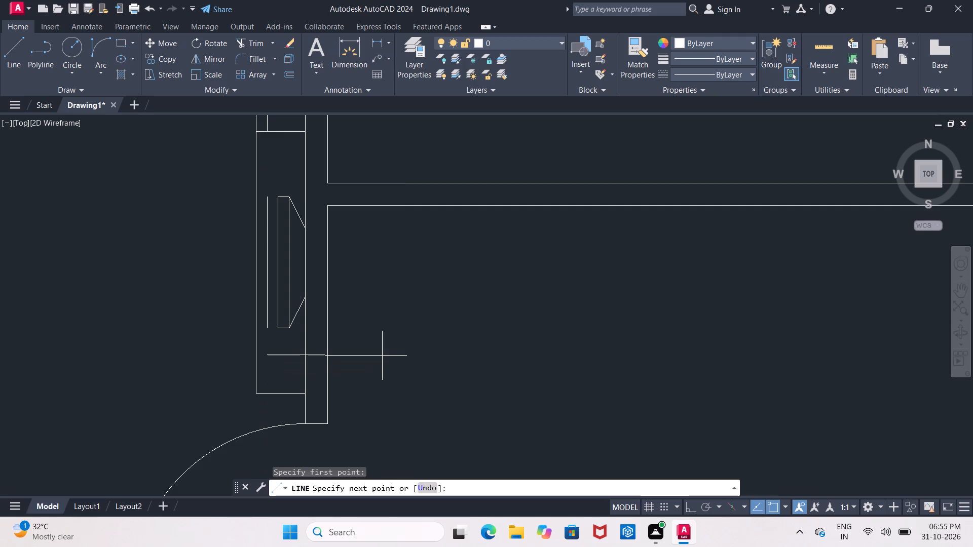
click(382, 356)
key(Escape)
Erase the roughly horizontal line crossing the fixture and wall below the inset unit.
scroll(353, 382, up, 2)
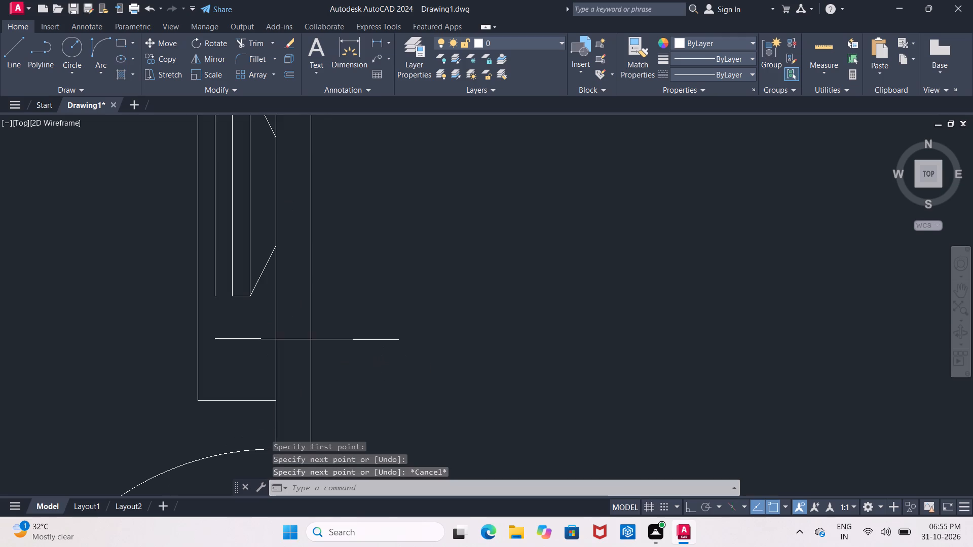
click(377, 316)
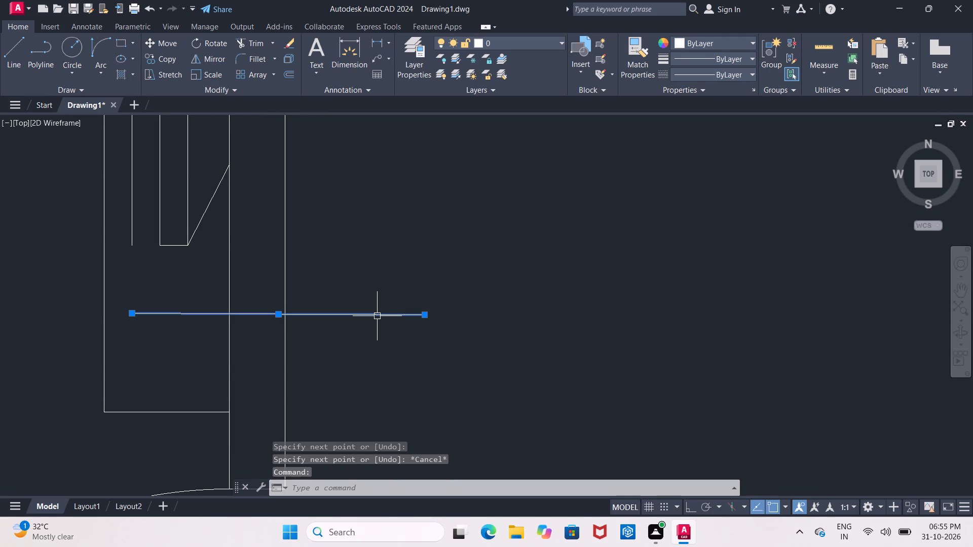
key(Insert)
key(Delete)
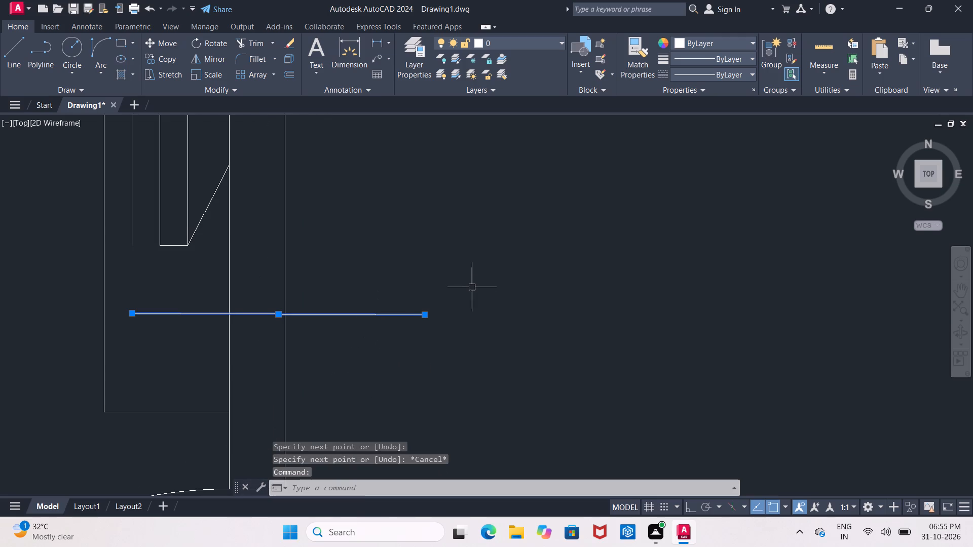
Erase the roughly horizontal line crossing the fixture and wall below the inset unit.
key(Delete)
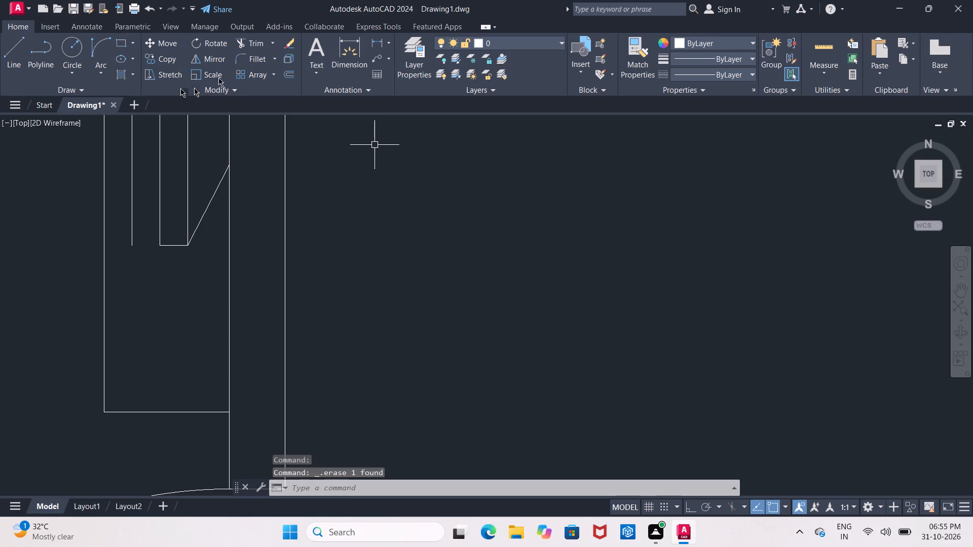
Draw an orthogonal horizontal line from about 3 1/2" below the detached vertical line's bottom end across the fixture and past the wall.
click(21, 47)
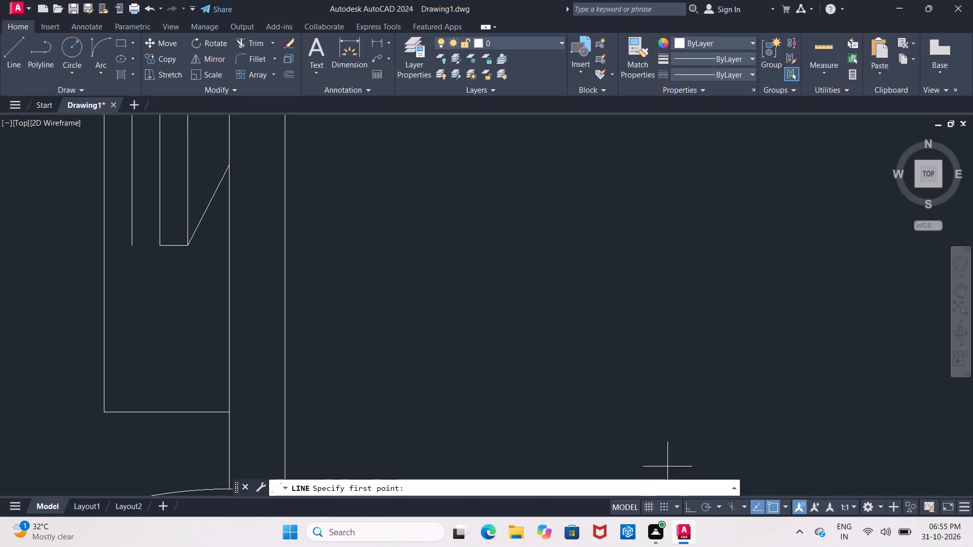
click(687, 505)
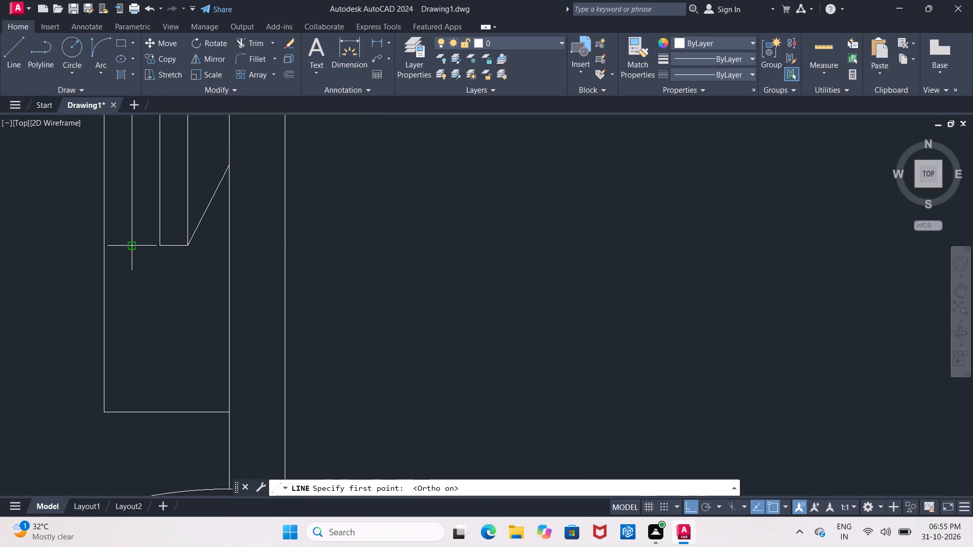
click(132, 296)
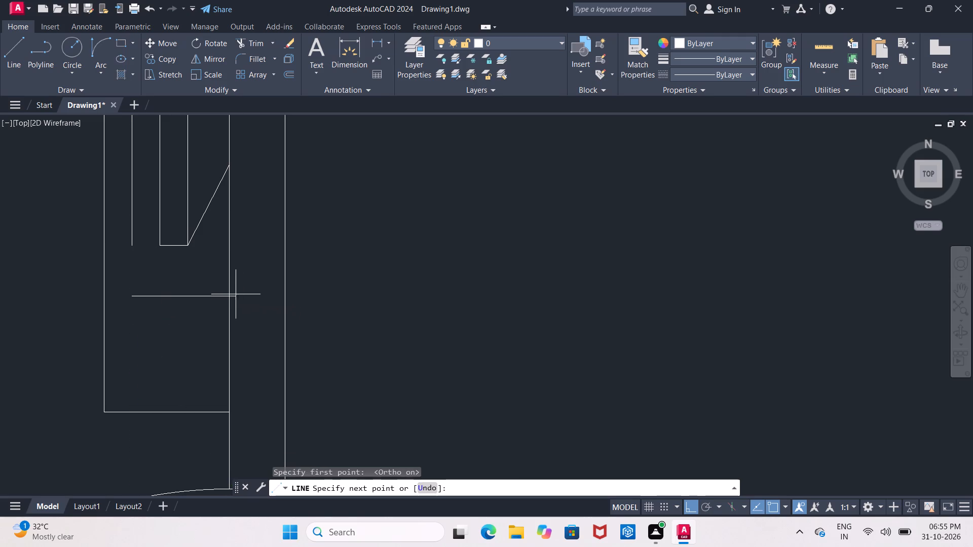
click(300, 292)
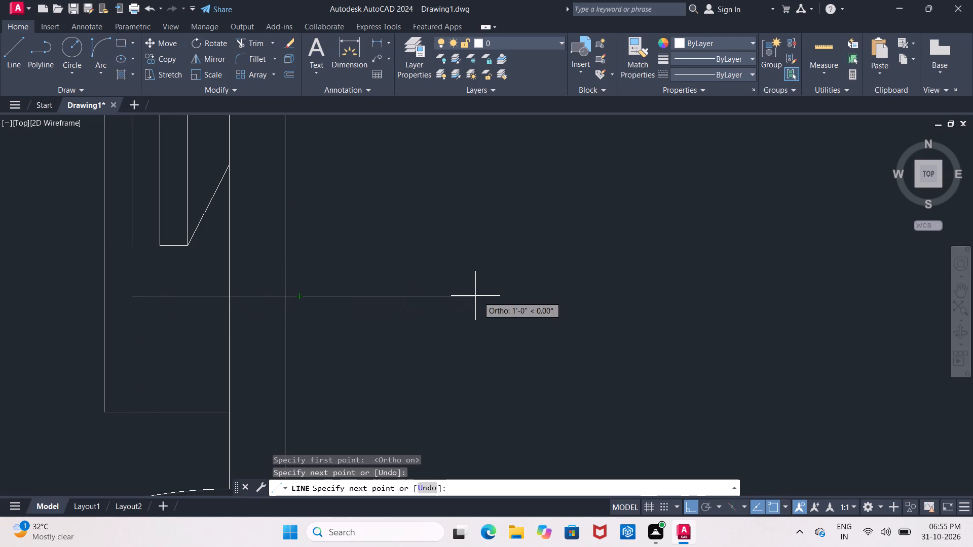
key(Escape)
Trim the new horizontal line so it ends at the wall's face on the fixture side.
text(TR)
key(space)
key(space)
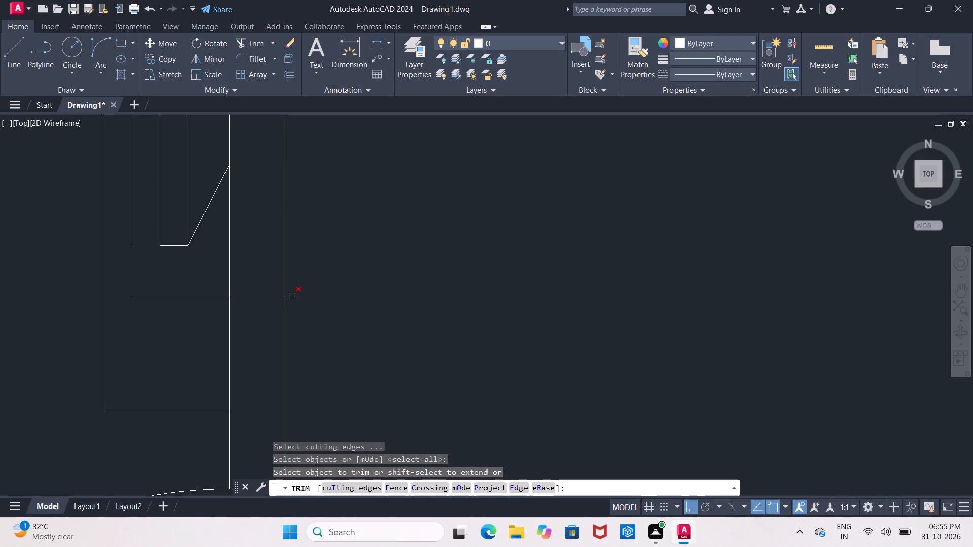
drag(292, 297, 296, 301)
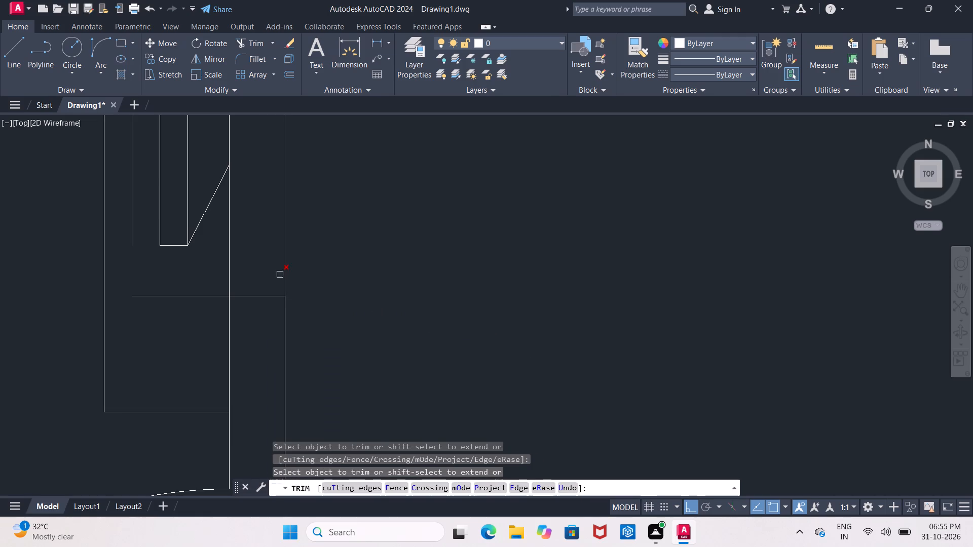
click(251, 295)
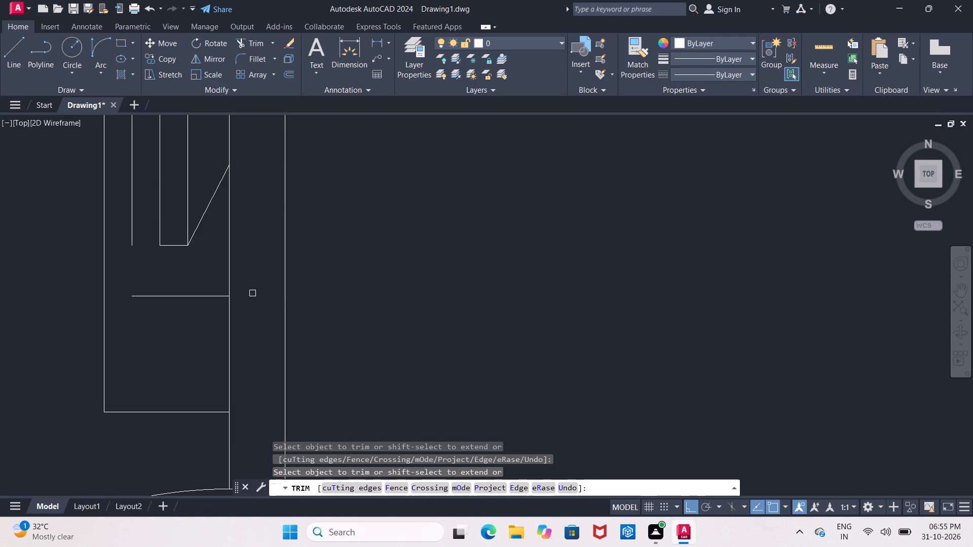
key(Escape)
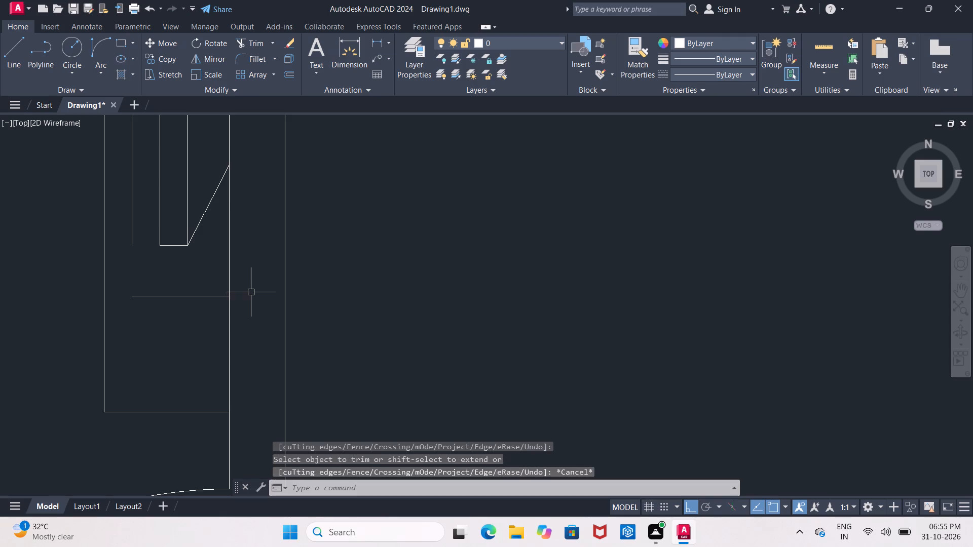
Measure the vertical gap between the inset's bottom edge and the new horizontal line.
click(373, 41)
click(160, 245)
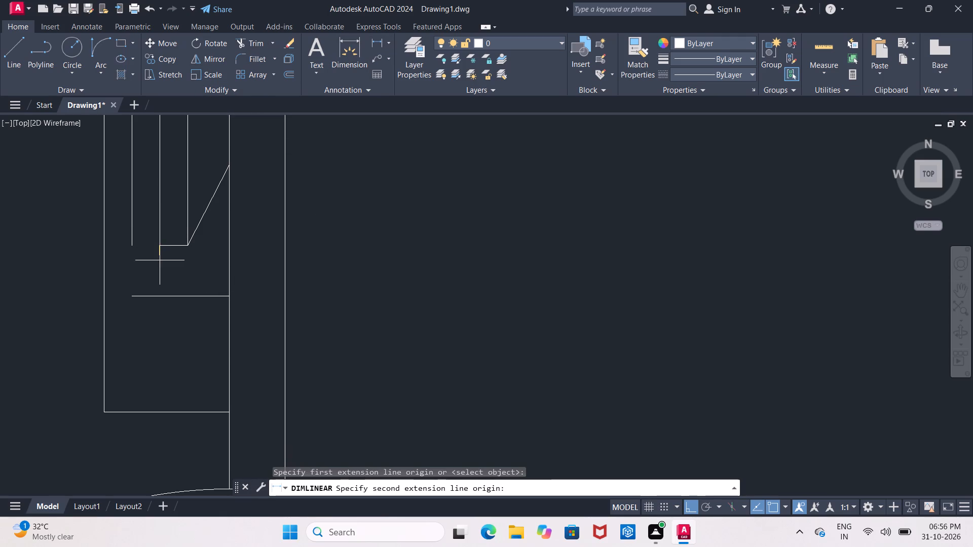
click(179, 297)
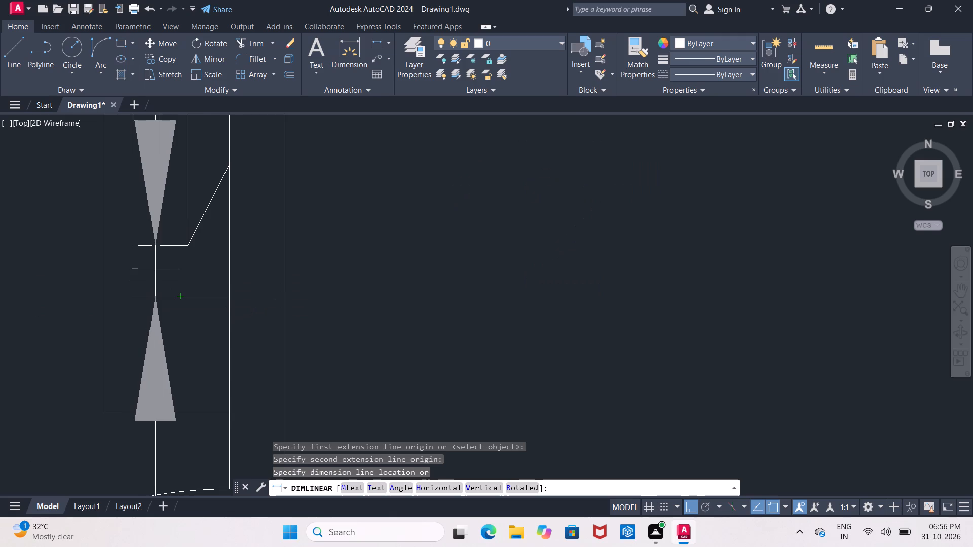
scroll(155, 269, down, 3)
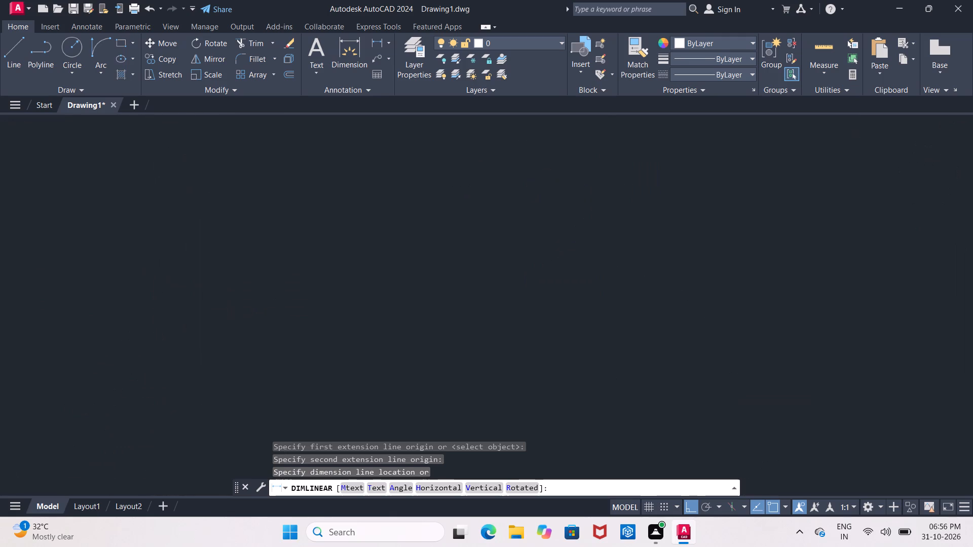
key(Escape)
Offset the inset's short top edge 3.5" upward.
scroll(239, 265, up, 1)
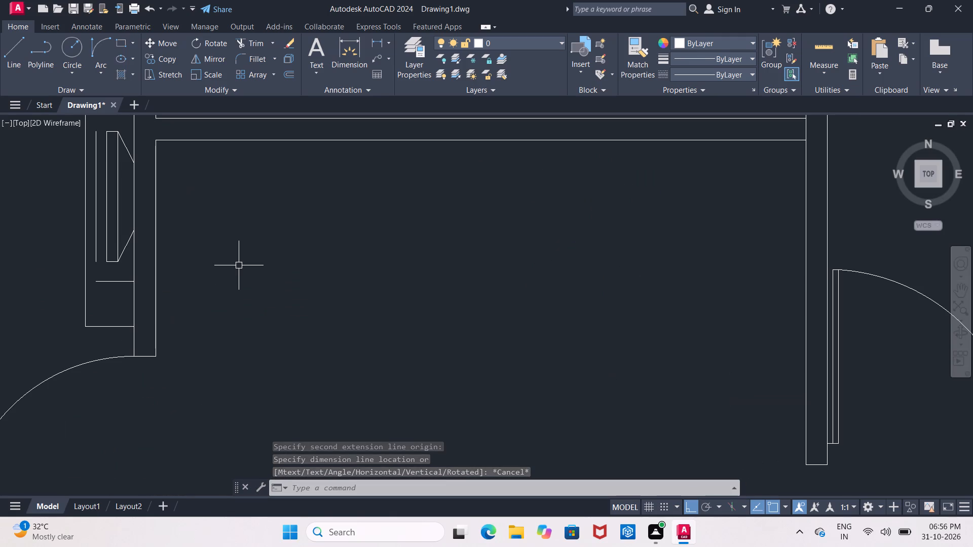
key(o)
key(Return)
text(3.5")
key(Return)
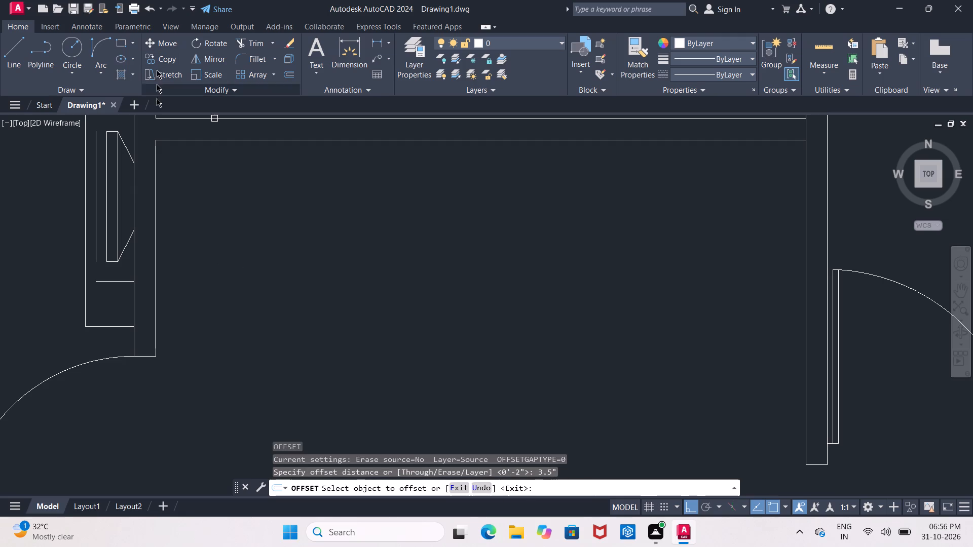
middle_drag(119, 169, 111, 272)
scroll(111, 259, up, 2)
click(89, 200)
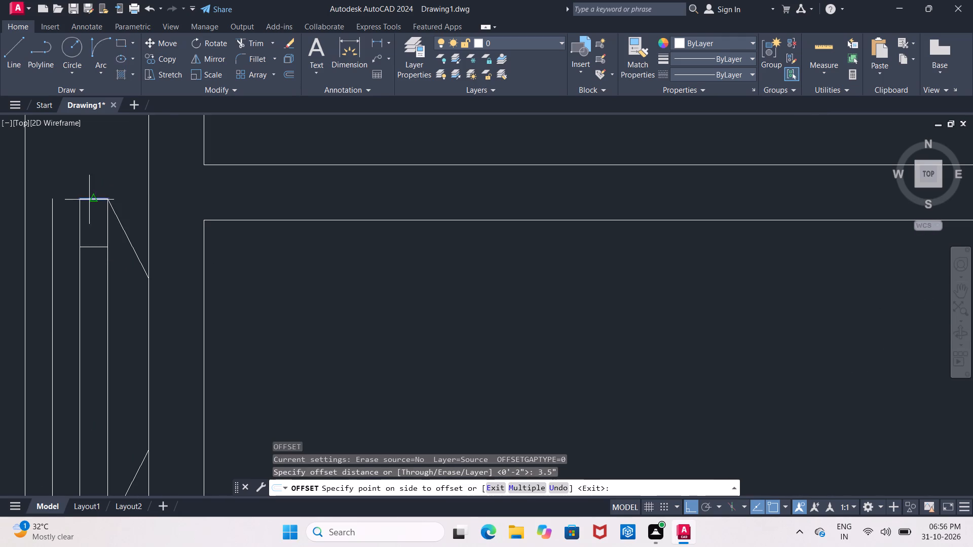
click(92, 157)
scroll(91, 170, down, 1)
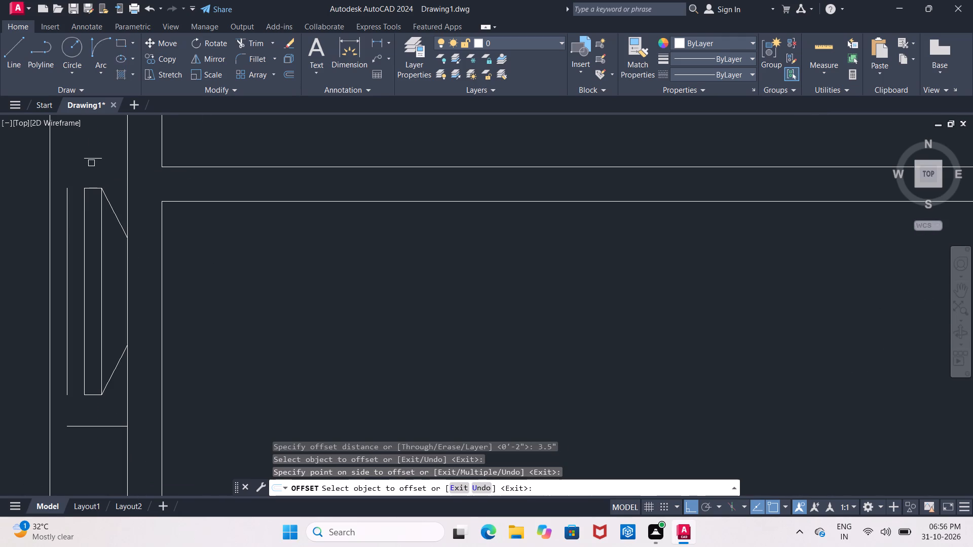
middle_drag(91, 163, 120, 190)
key(Escape)
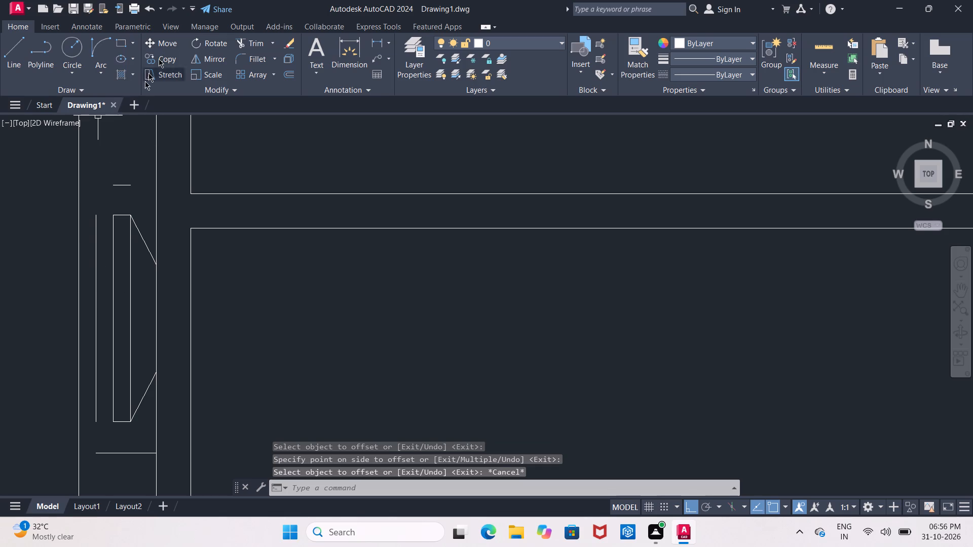
Extend the offset line above the inset to the wall's face.
key(e)
text(X)
key(space)
key(space)
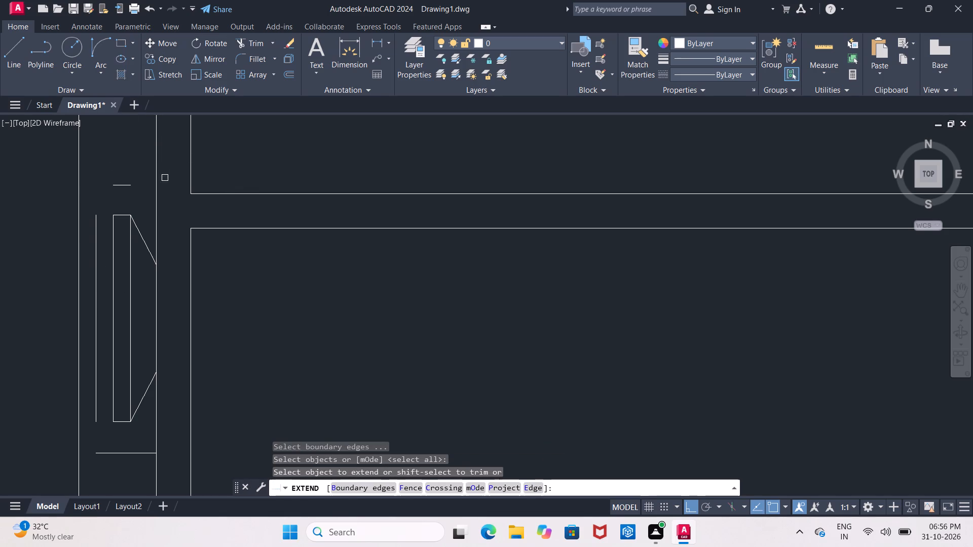
click(125, 184)
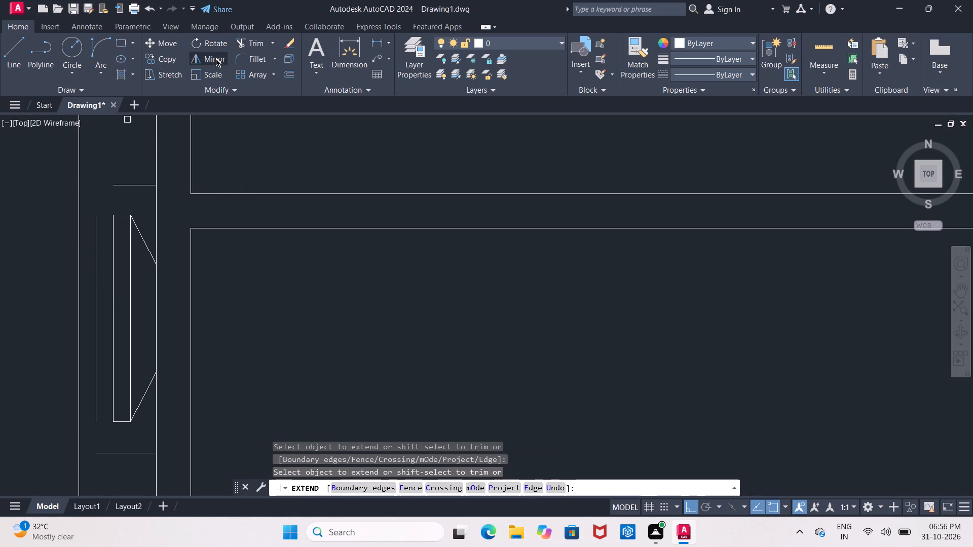
Fillet the detached vertical line with the horizontal lines above and below the inset to form closed square corners.
click(241, 58)
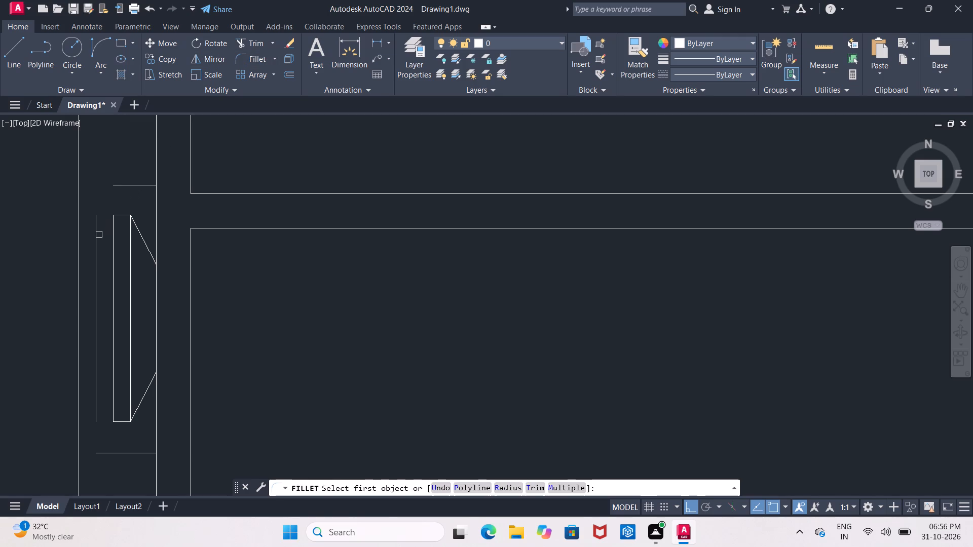
click(96, 237)
click(116, 187)
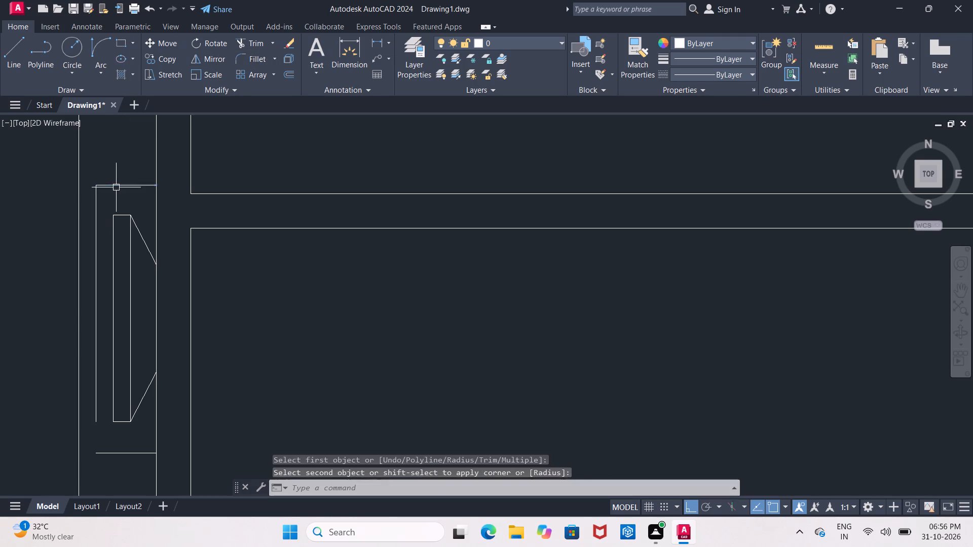
click(244, 57)
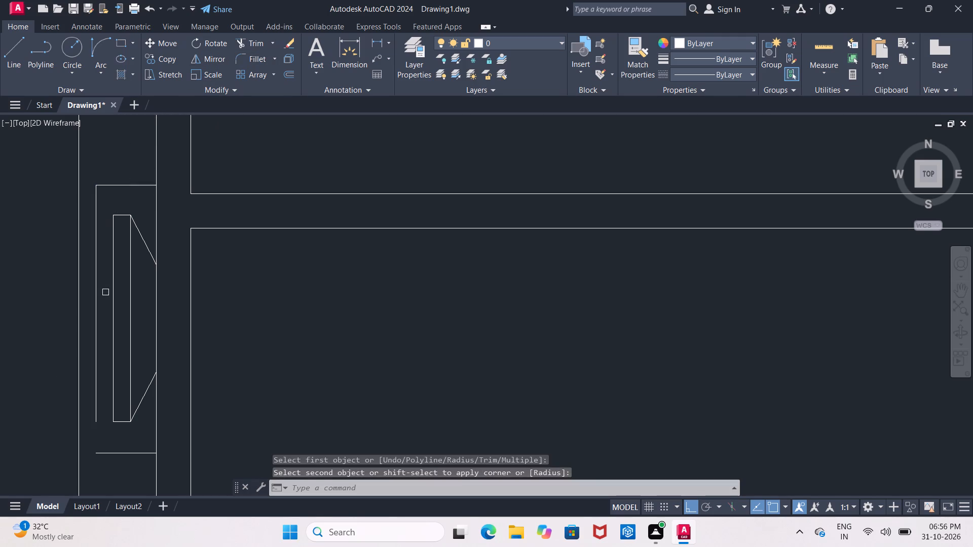
click(95, 395)
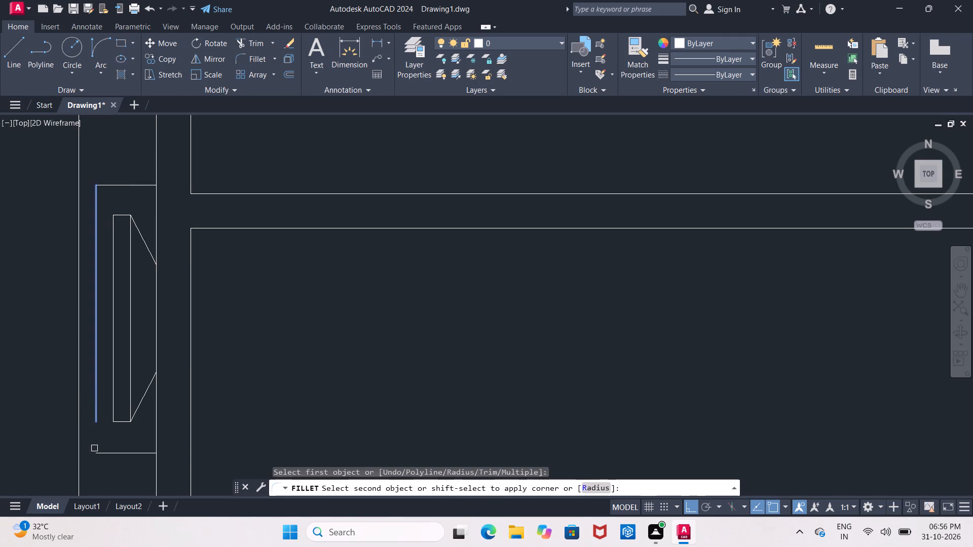
click(95, 451)
Erase the fixture's outer left vertical line and the parallel inner vertical line above the inset unit.
scroll(210, 389, down, 2)
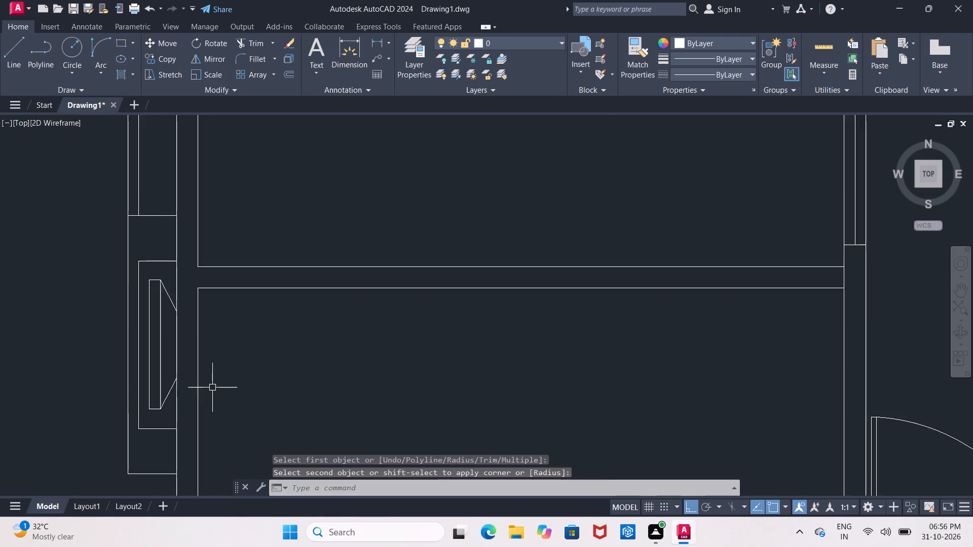
middle_drag(213, 387, 252, 354)
scroll(204, 275, down, 1)
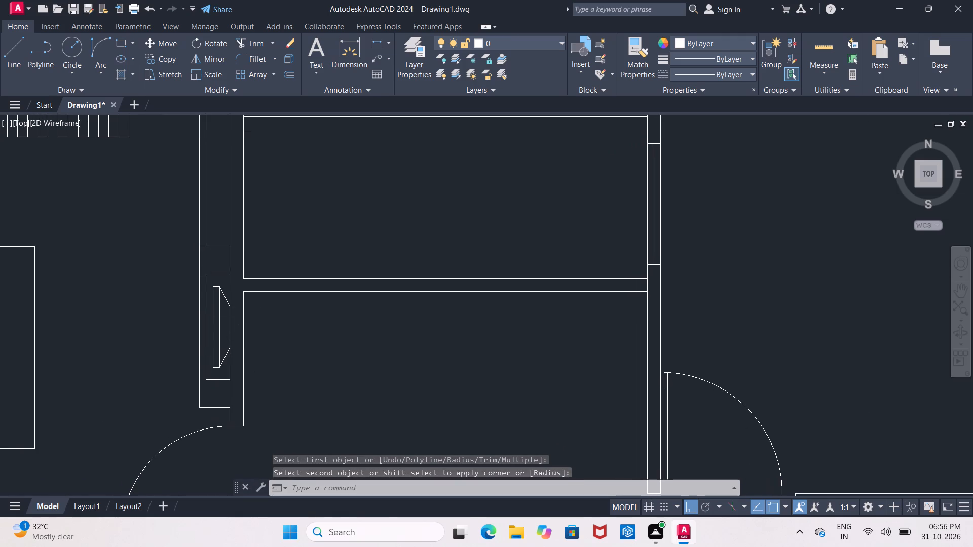
middle_drag(200, 240, 200, 264)
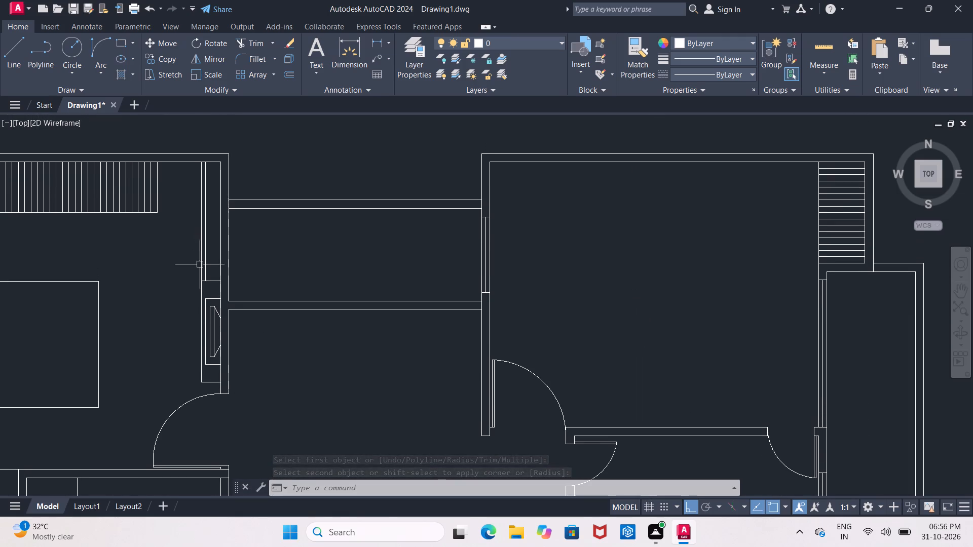
scroll(202, 270, up, 1)
click(206, 274)
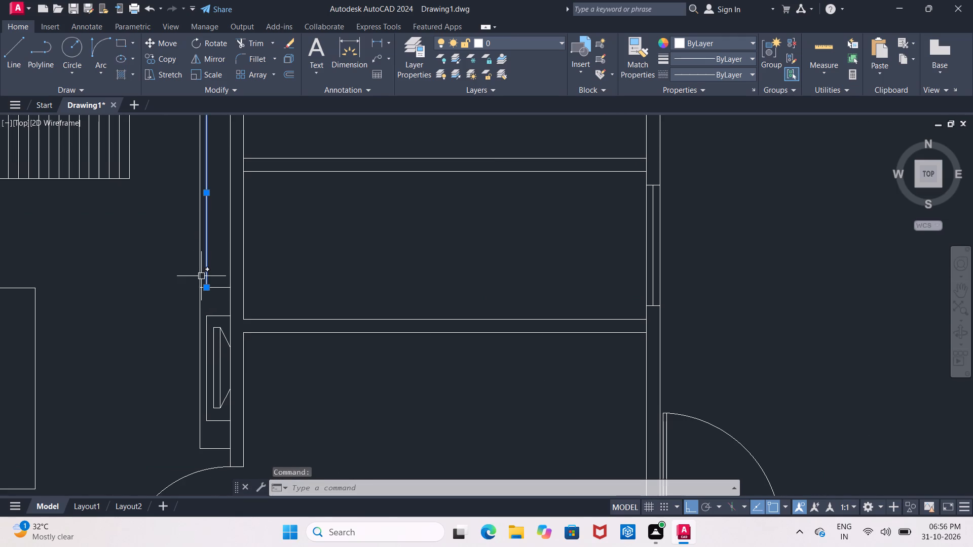
click(200, 275)
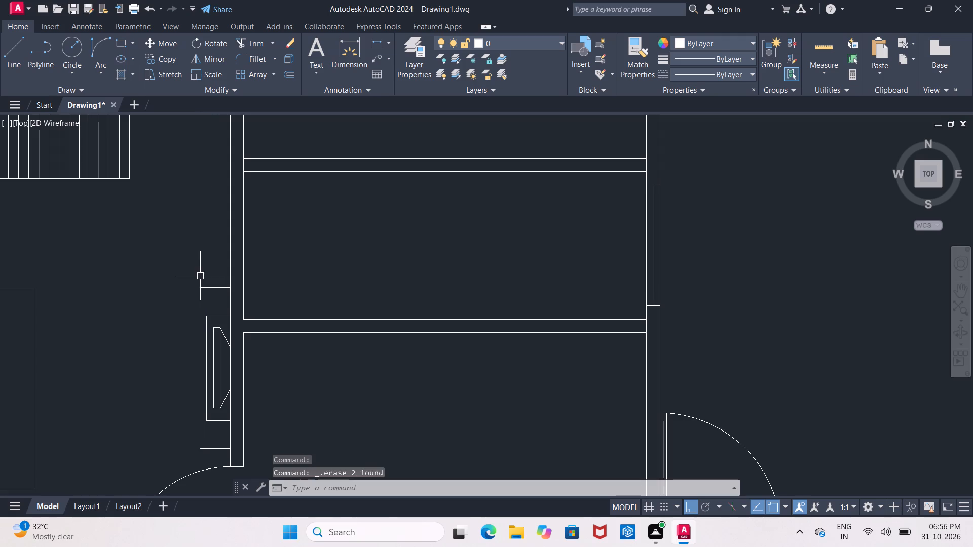